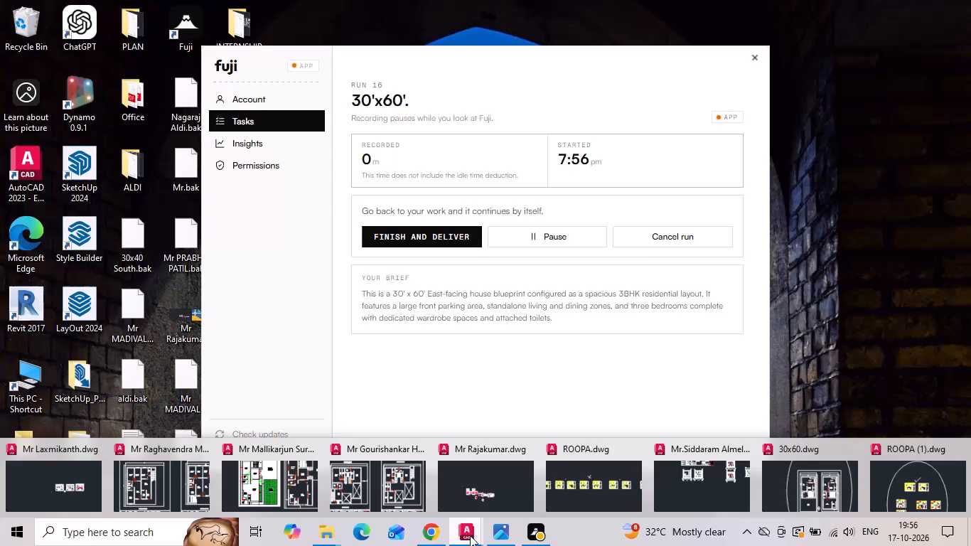
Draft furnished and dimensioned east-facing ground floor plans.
Close the ROOPA (1) drawing in AutoCAD, saving its changes.
left_click(970, 456)
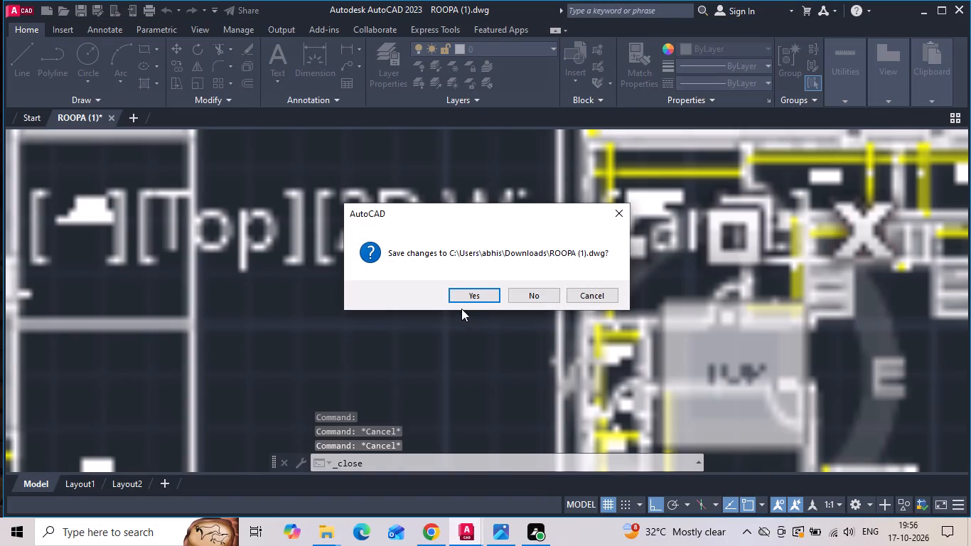
left_click(481, 296)
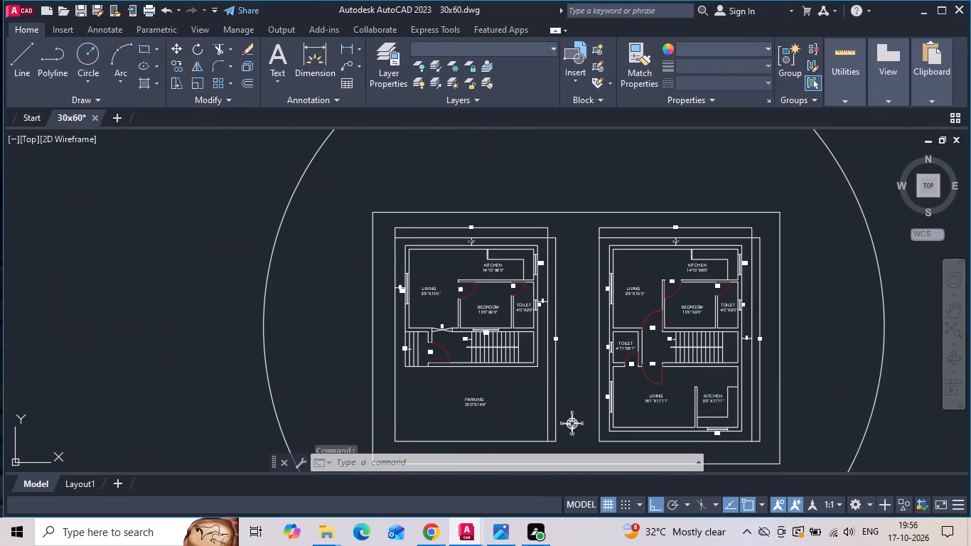
Quit AutoCAD, saving the changes to 30x60 and the other open drawings.
left_click(957, 18)
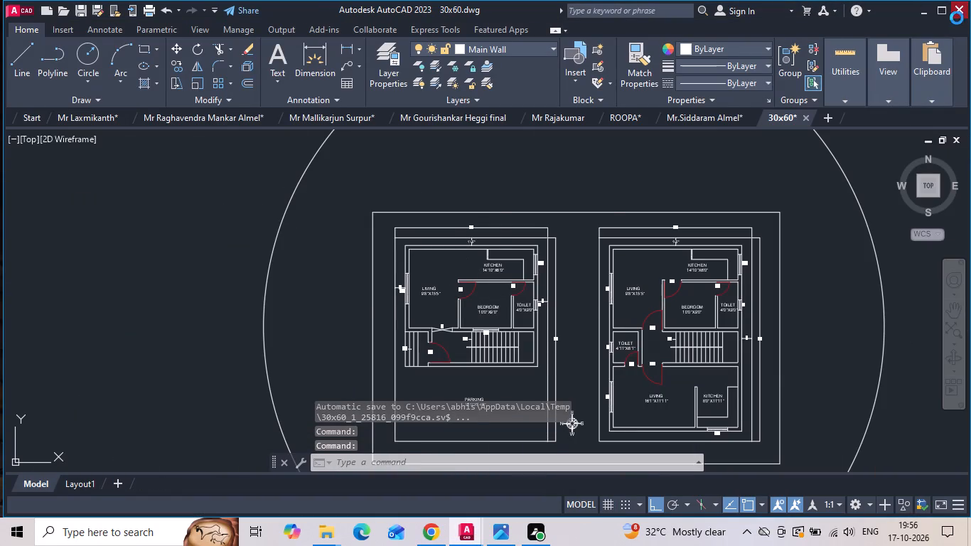
left_click(481, 299)
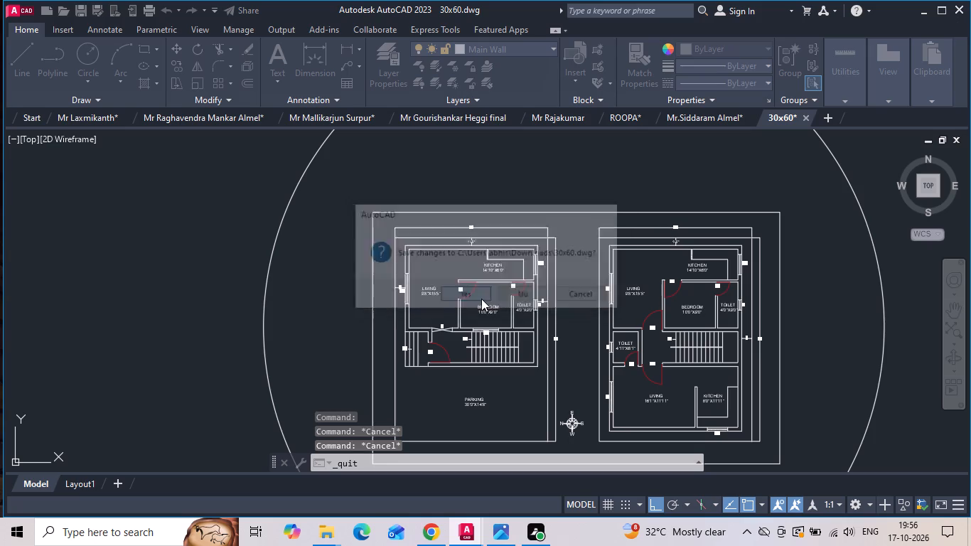
left_click(481, 297)
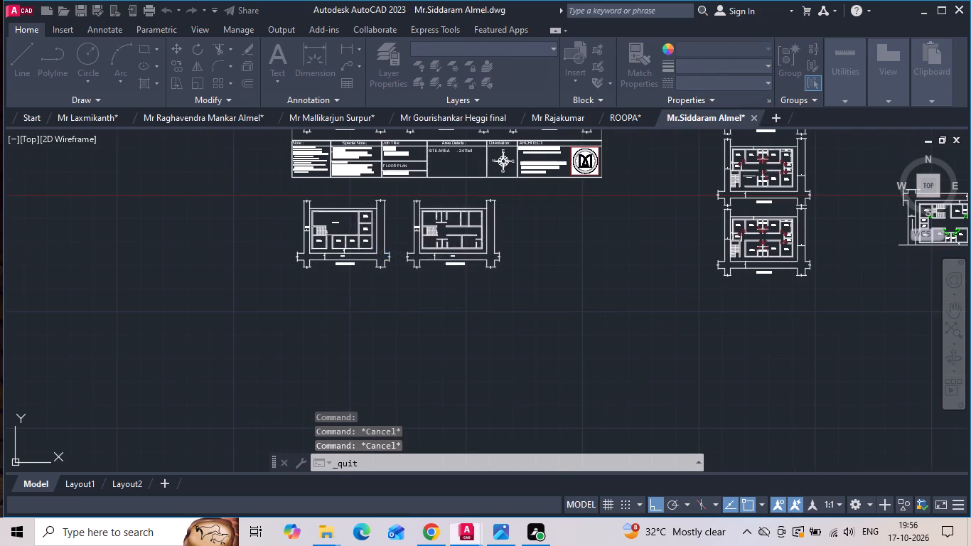
left_click(481, 296)
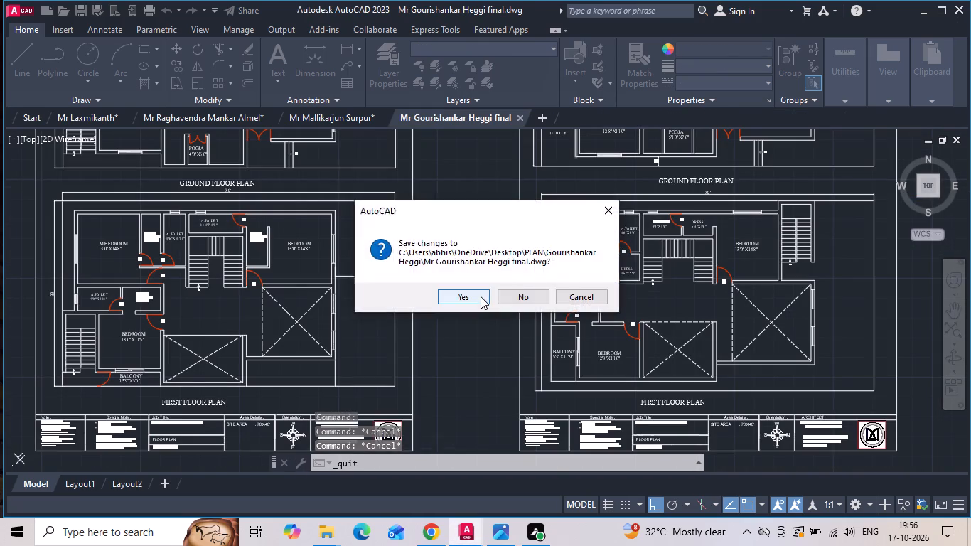
left_click(481, 296)
left_click(481, 296)
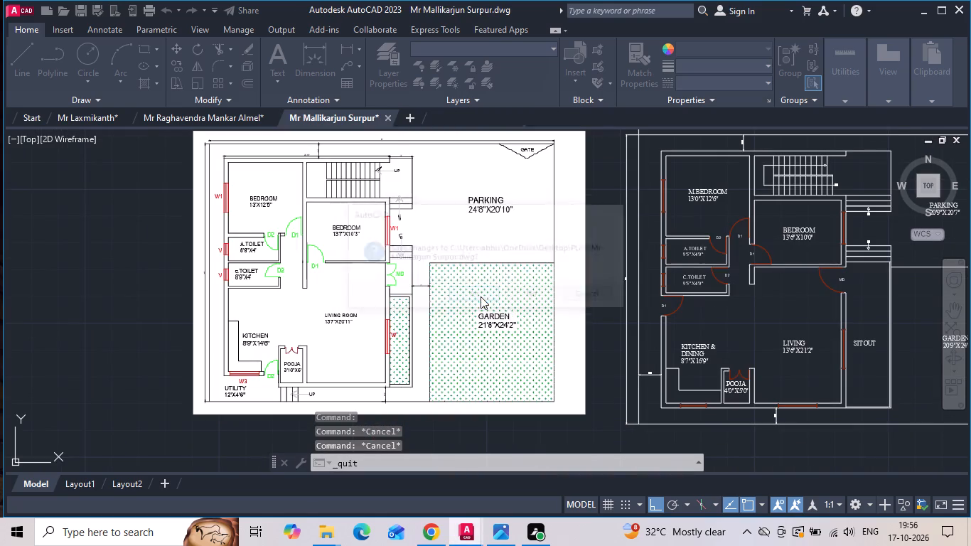
left_click(481, 296)
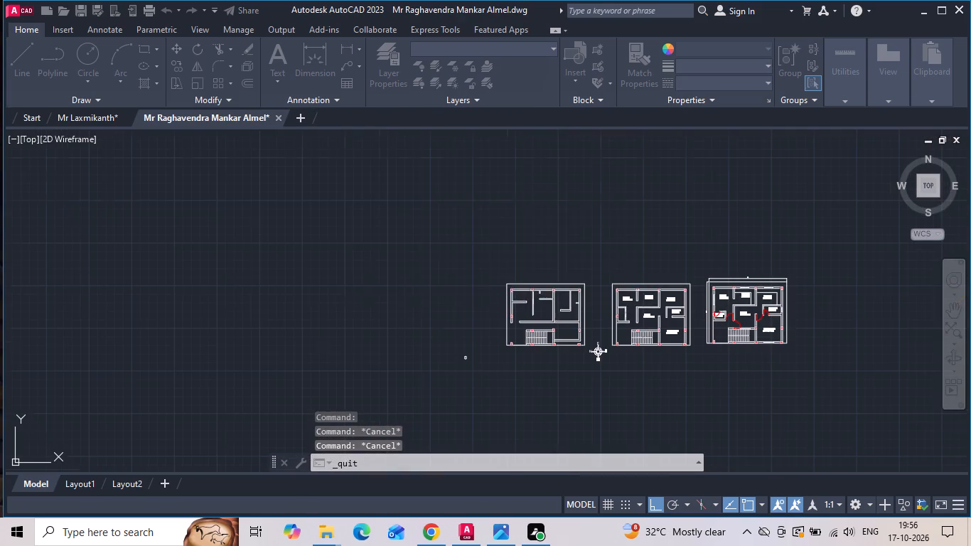
left_click(481, 296)
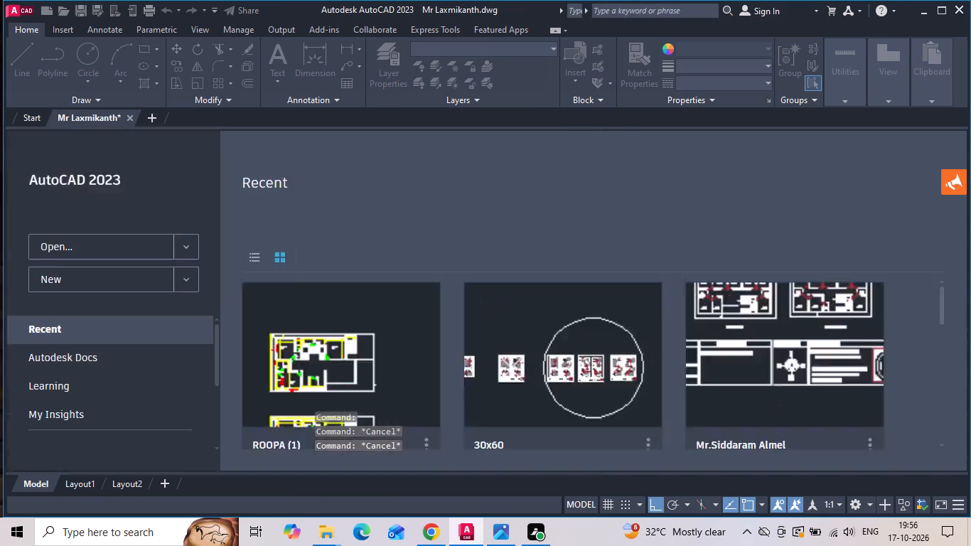
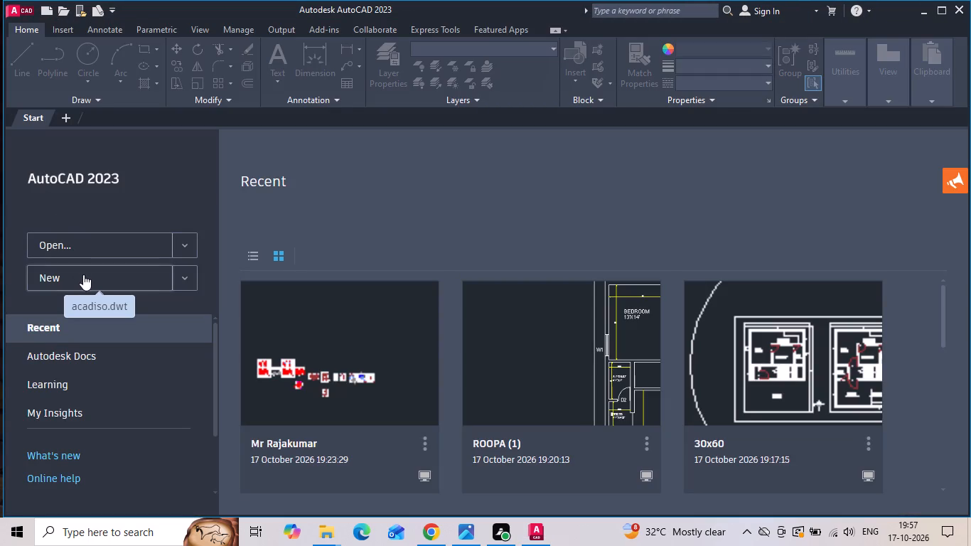
Create a new drawing from the acadiso.dwt template.
left_click(83, 274)
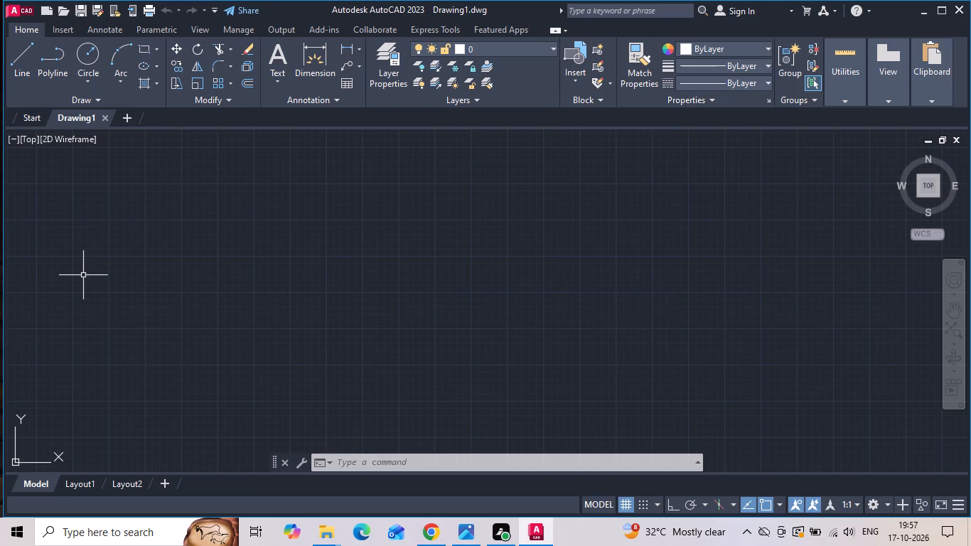
Configure the drawing units to Engineering length with 0'-0.0" precision and Inches as the insertion scale.
type("un")
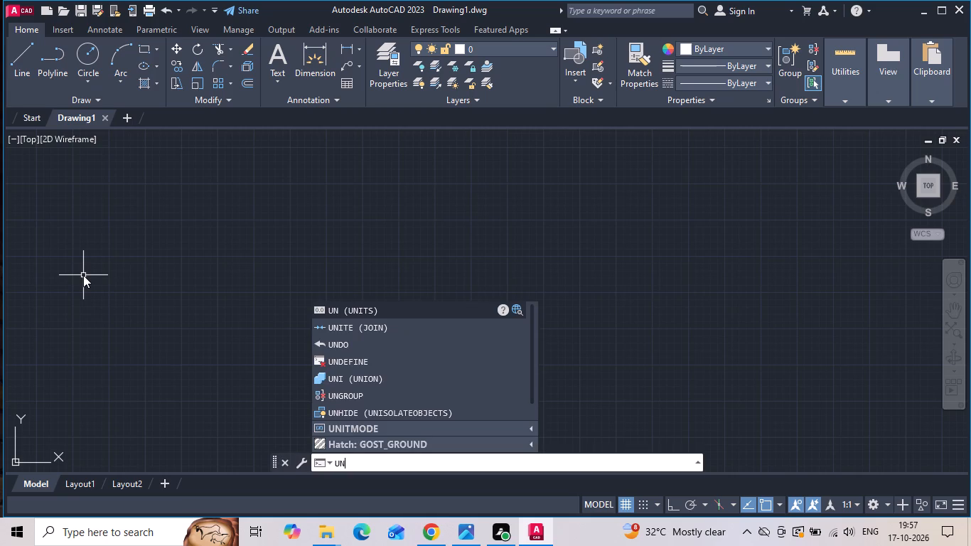
key("Return")
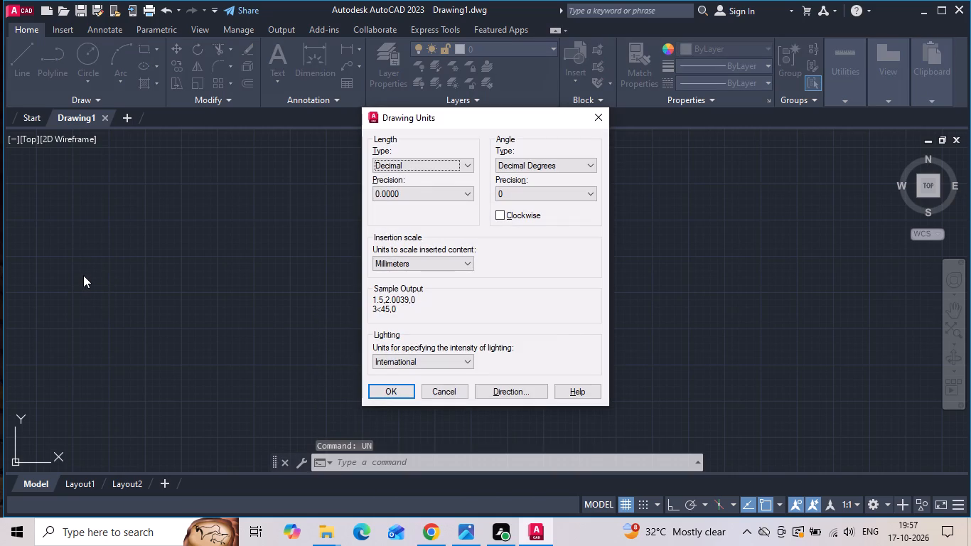
left_click(409, 159)
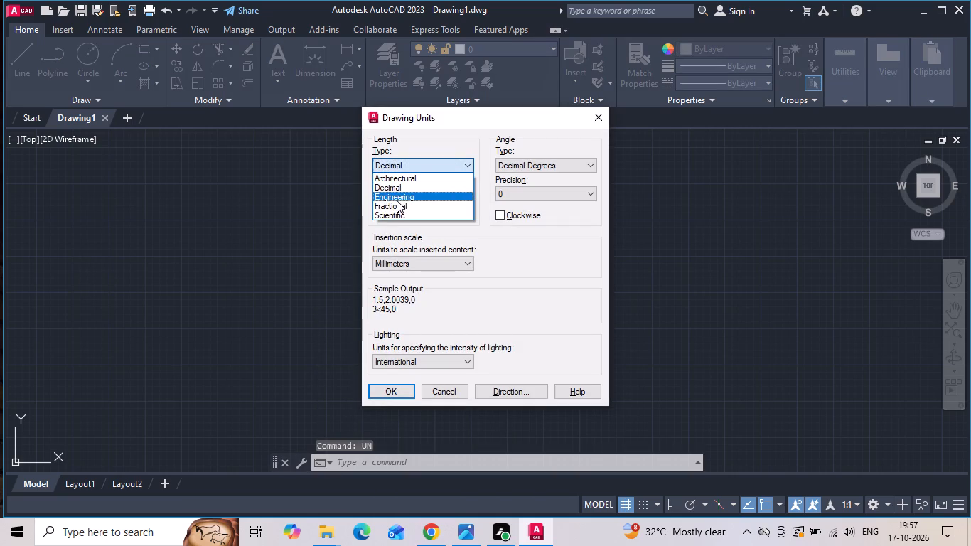
left_click(397, 200)
left_click(397, 184)
left_click(397, 197)
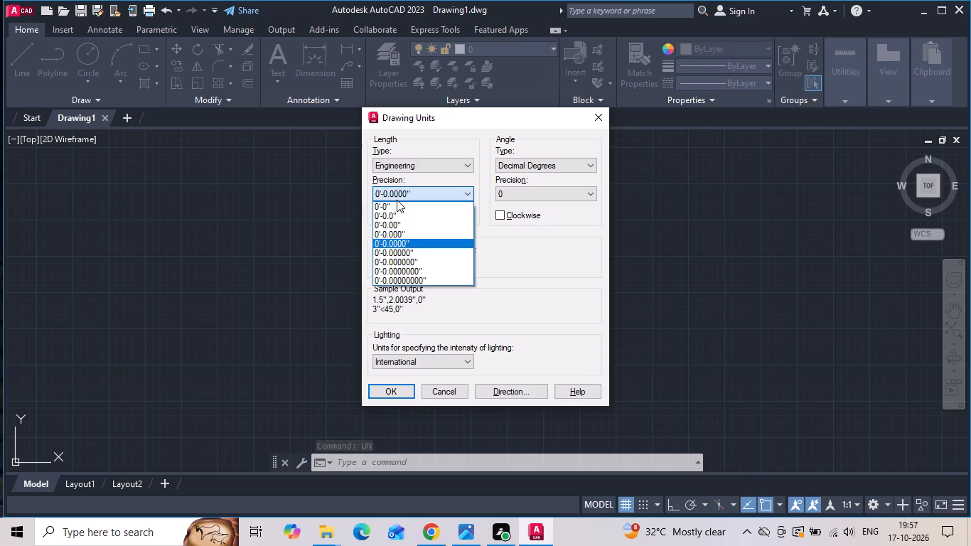
left_click(397, 215)
left_click(396, 263)
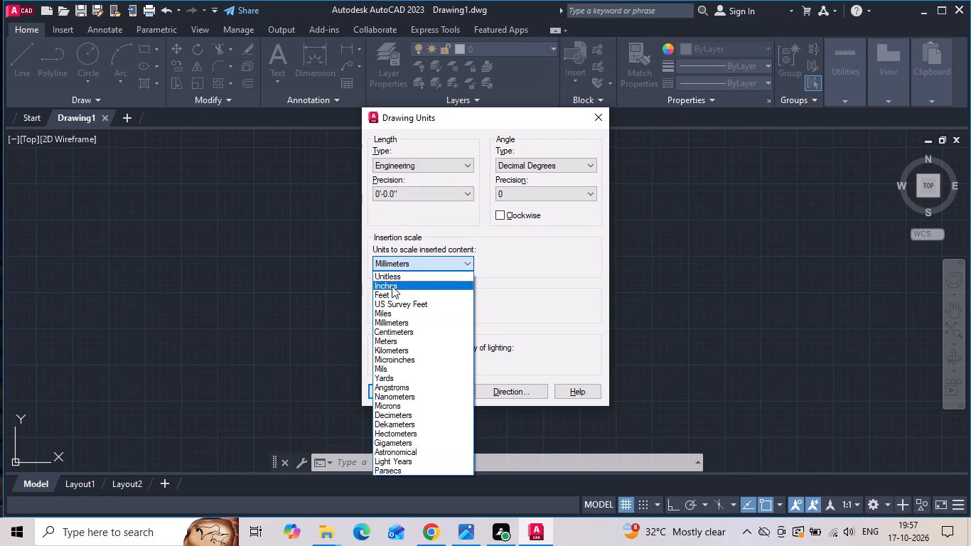
left_click(392, 286)
left_click(383, 387)
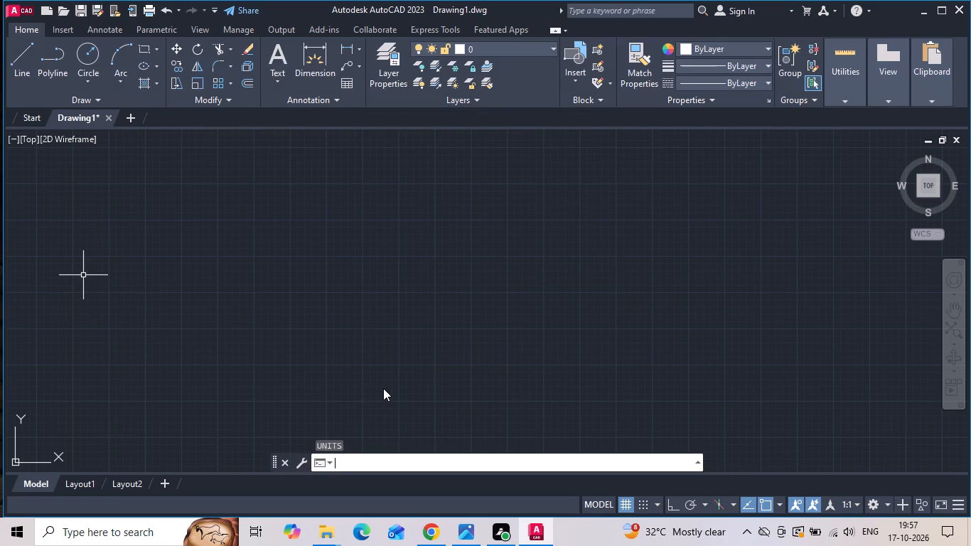
Modify the ISO-25 dimension style's primary units to Engineering format with 0'-0.0" precision.
type("d")
key("space")
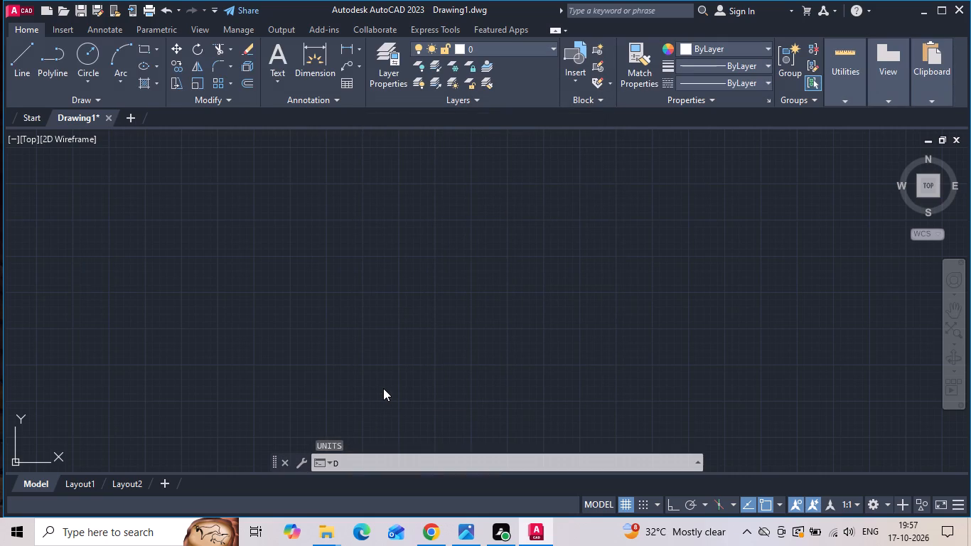
left_click(623, 236)
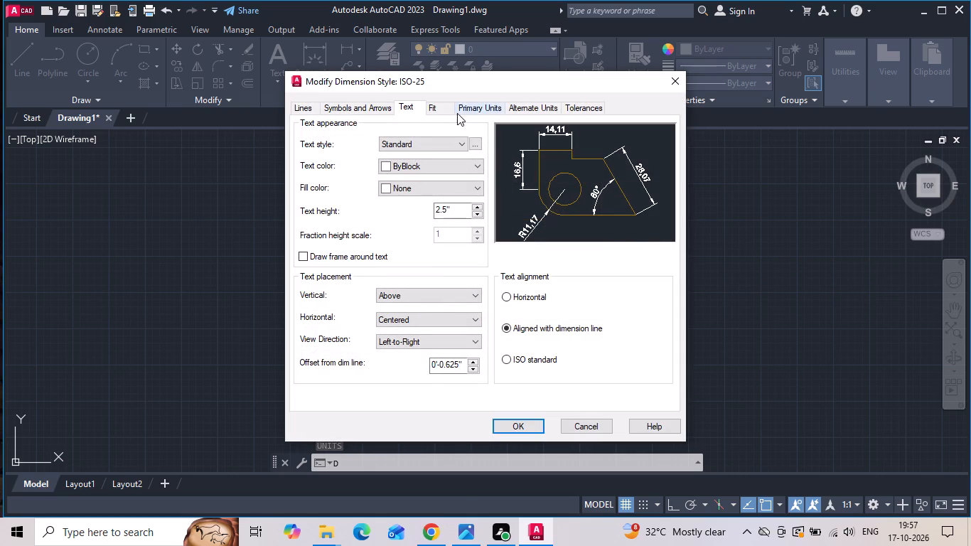
left_click(459, 111)
left_click(436, 141)
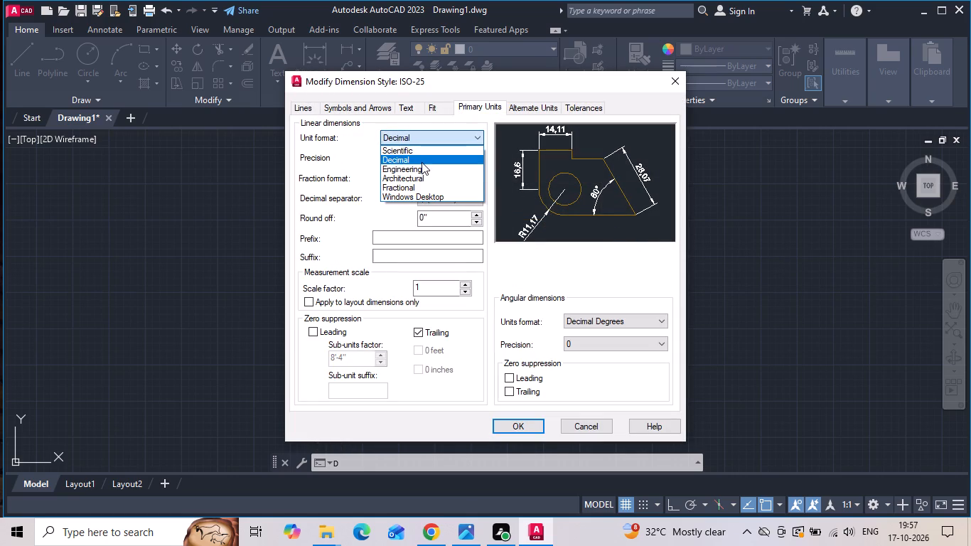
left_click(418, 169)
left_click(414, 160)
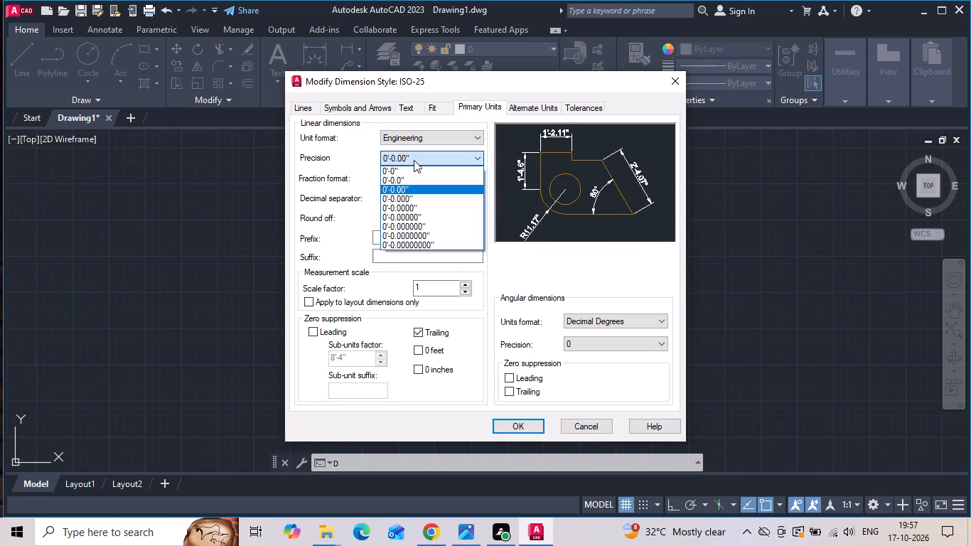
left_click(409, 177)
Set the ISO-25 dimension text height to 8" and make the style current.
left_click(413, 102)
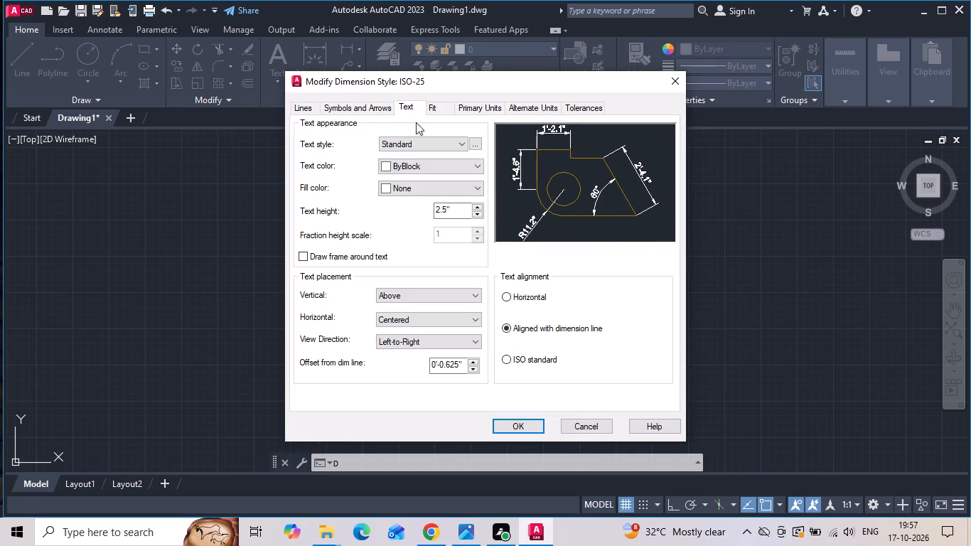
left_click_drag(454, 211, 426, 210)
key("BackSpace")
type("8\"")
key("Return")
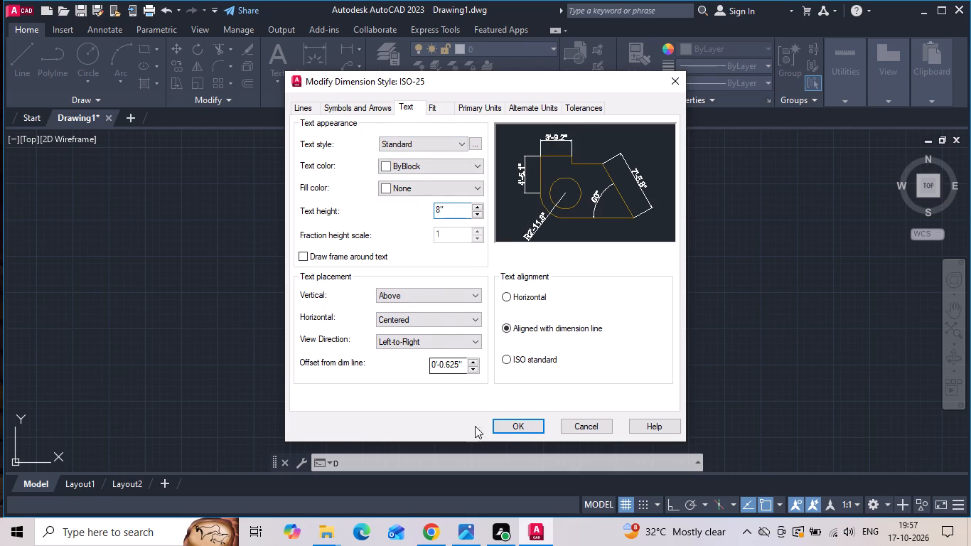
left_click(512, 430)
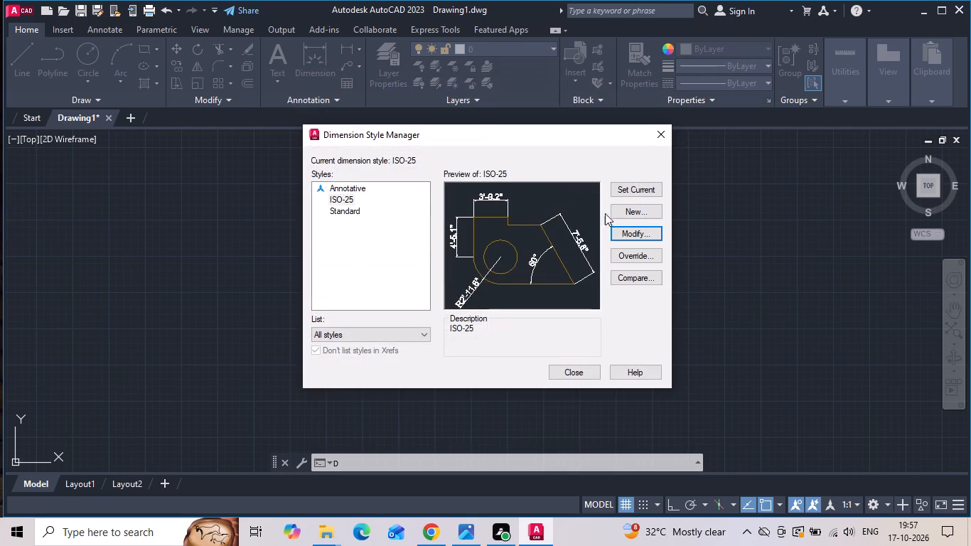
left_click(630, 187)
left_click(577, 375)
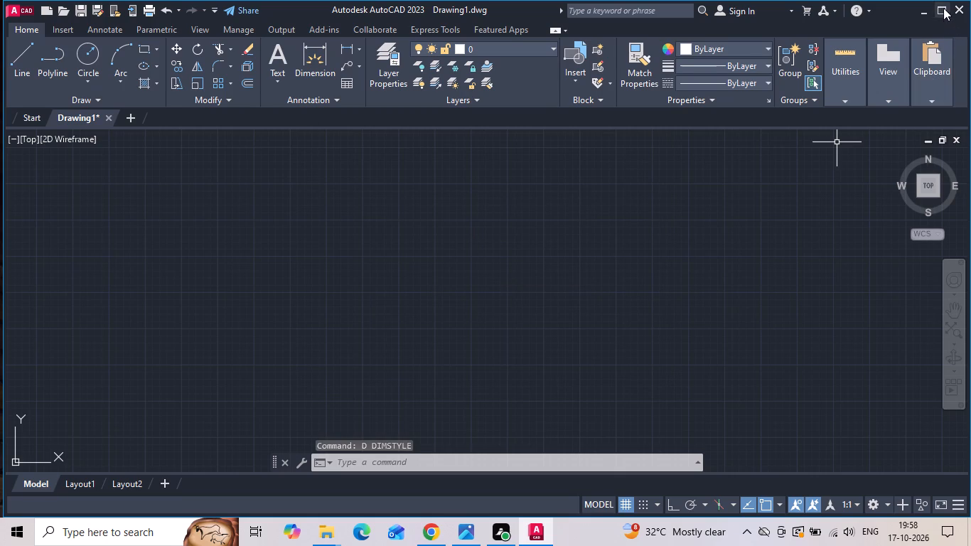
Maximize the application window.
left_click(943, 8)
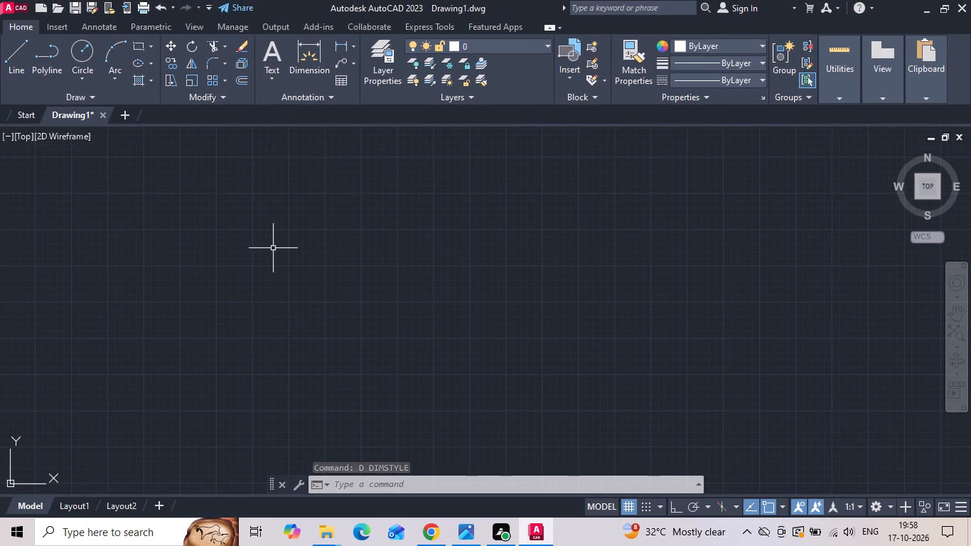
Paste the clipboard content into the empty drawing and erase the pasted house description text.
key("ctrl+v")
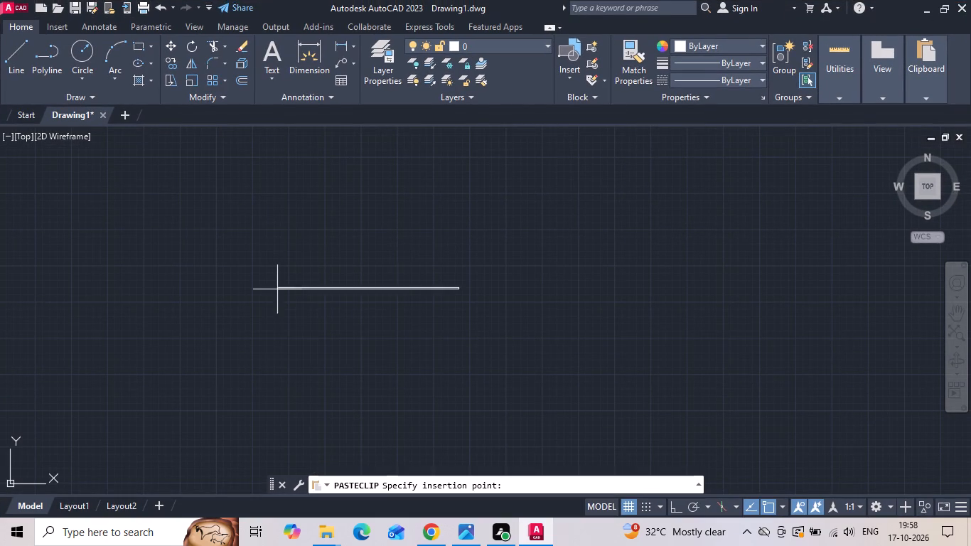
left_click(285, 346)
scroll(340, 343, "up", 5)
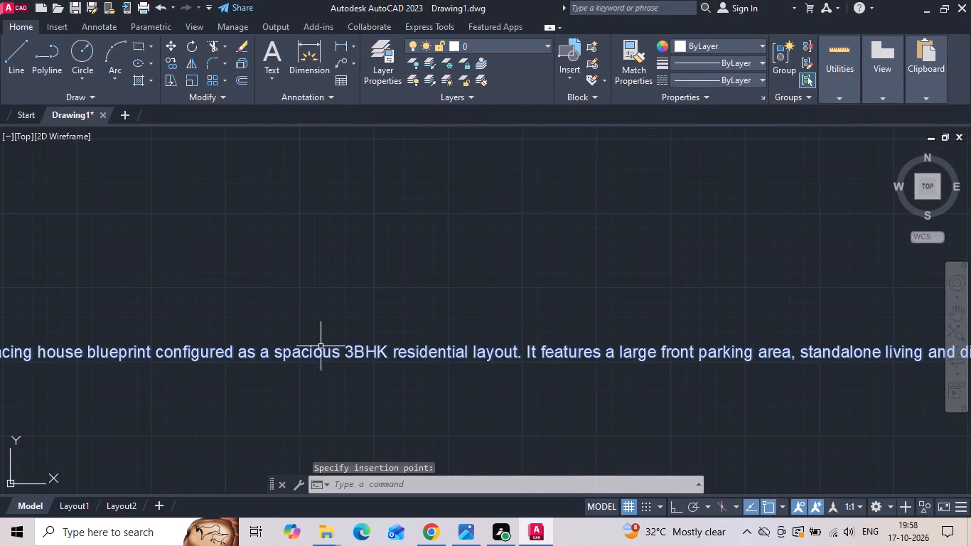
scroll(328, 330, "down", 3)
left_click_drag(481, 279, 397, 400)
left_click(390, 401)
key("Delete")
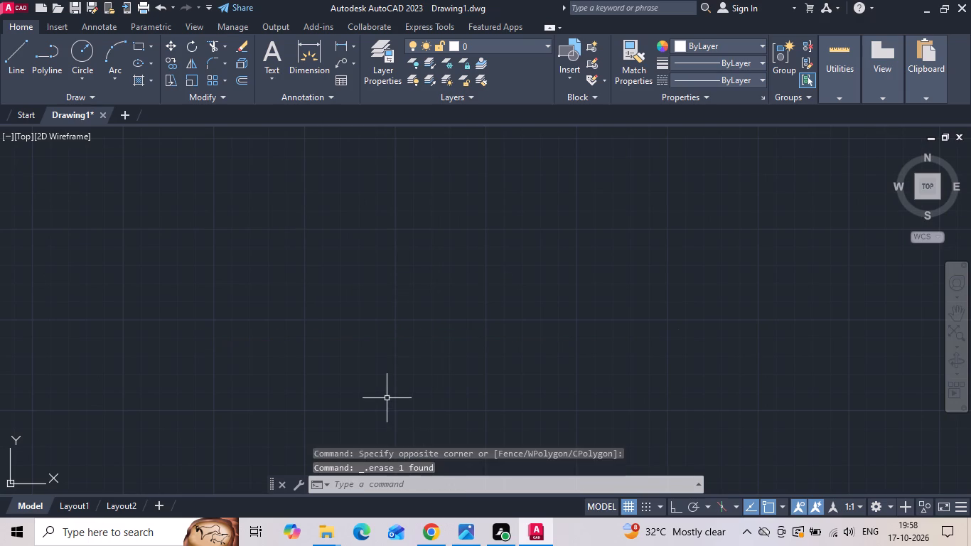
Copy the east-facing floor plan image from Photos and paste it upright into the AutoCAD drawing, scaled freehand, with Ortho on.
left_click(460, 534)
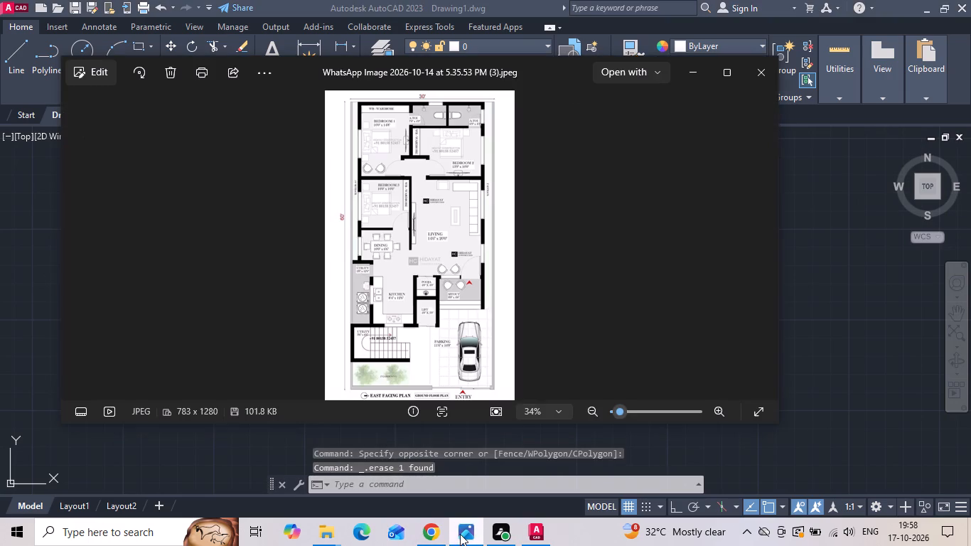
right_click(450, 262)
left_click(461, 283)
left_click(532, 537)
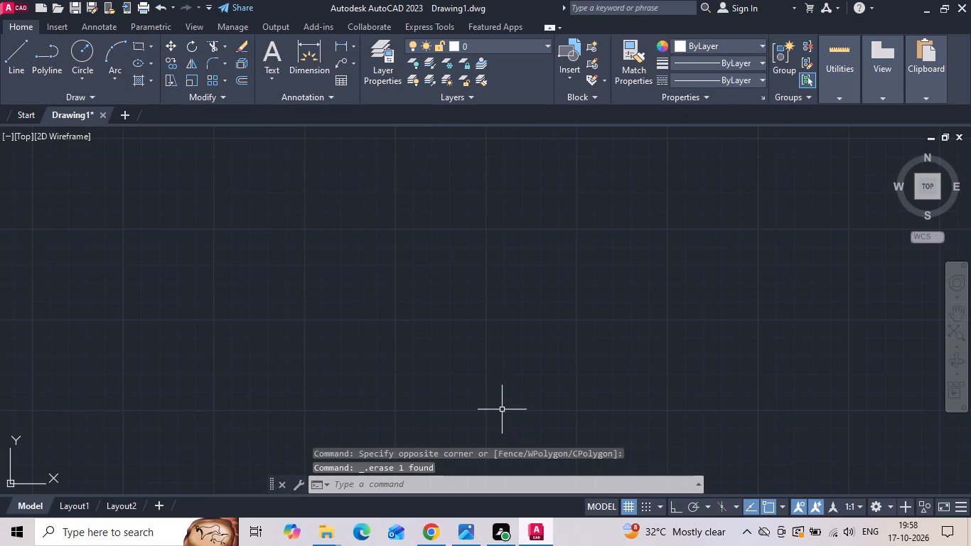
key("ctrl+v")
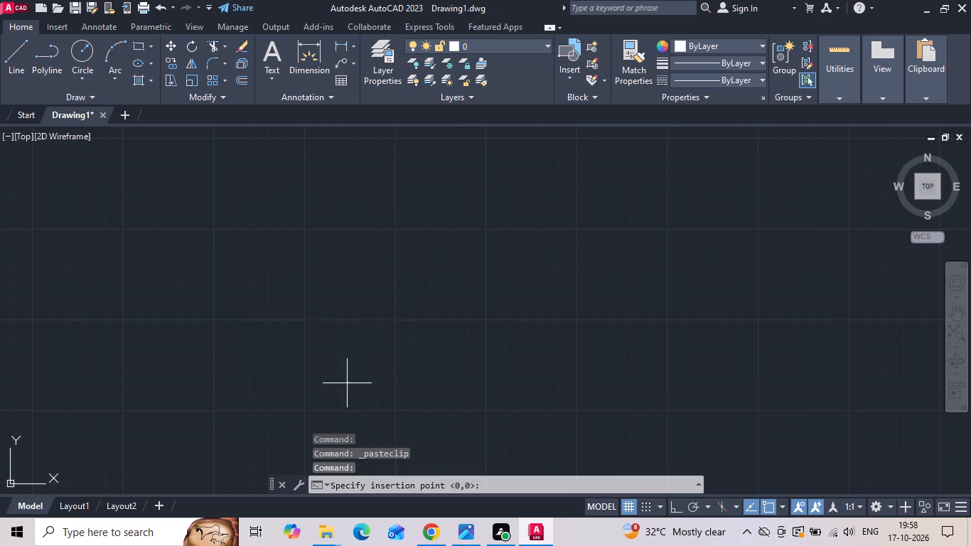
left_click(344, 374)
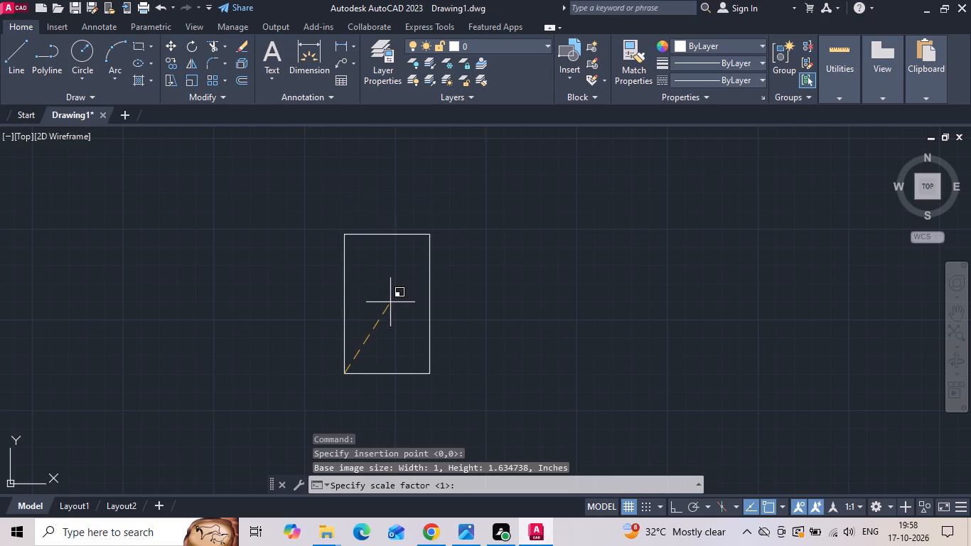
key("F8")
left_click(387, 309)
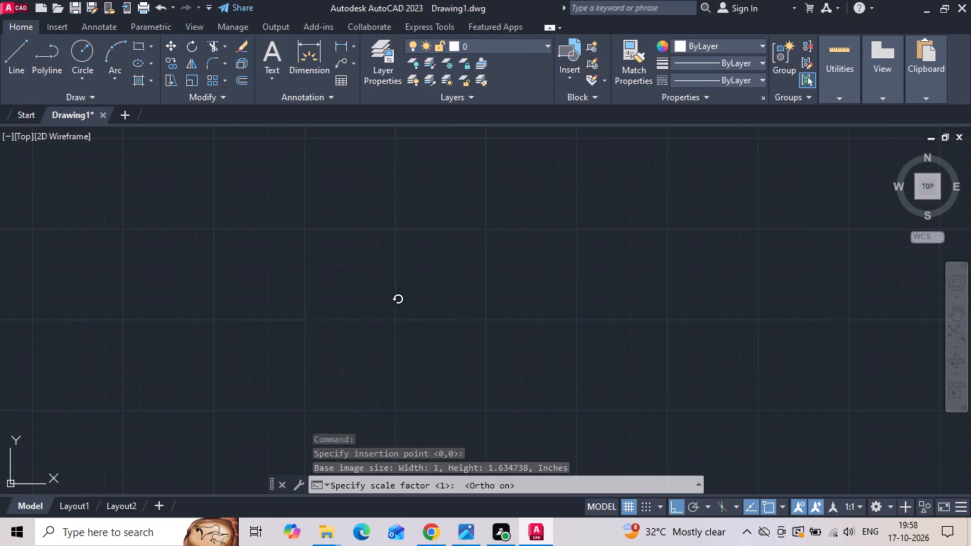
left_click(413, 367)
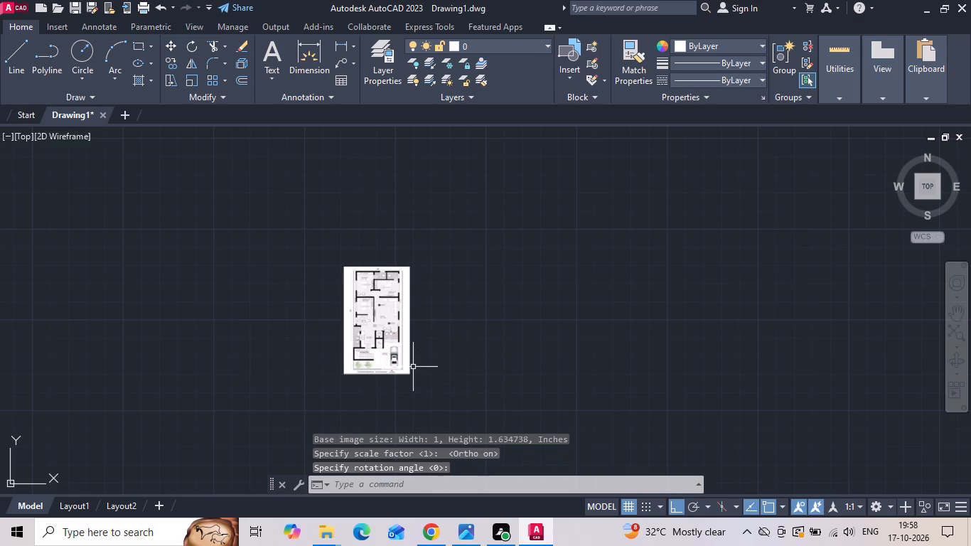
Save the drawing as 30x60 in the INTERNSHIP folder on the Desktop.
left_click(92, 11)
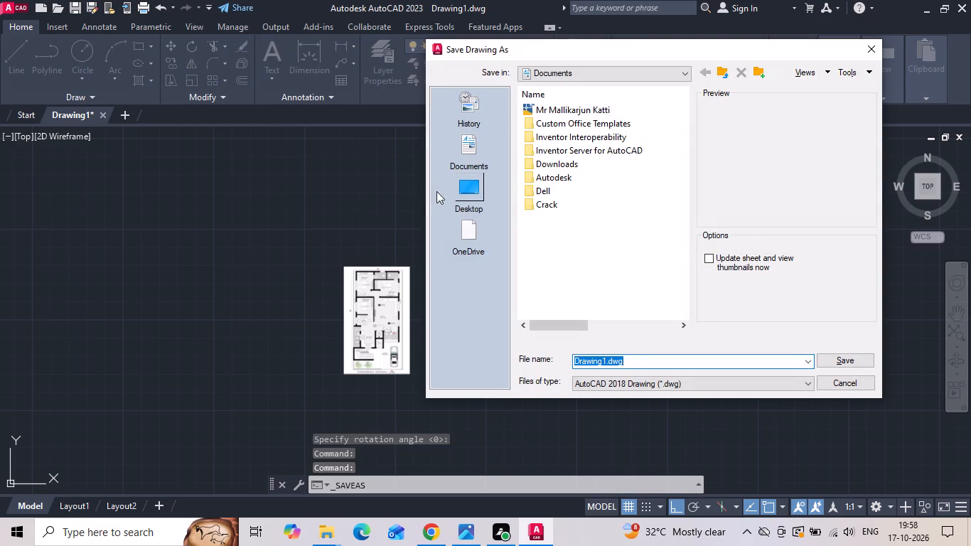
left_click(471, 199)
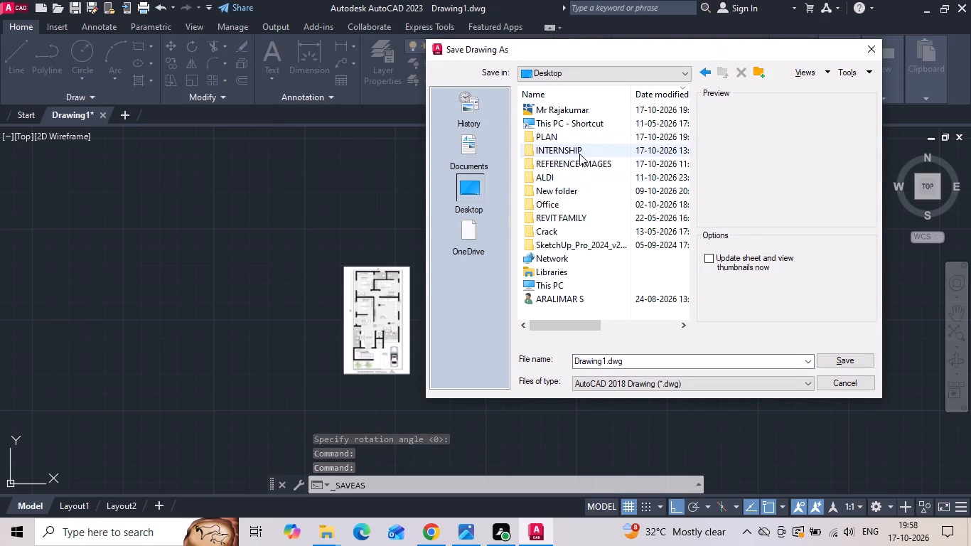
double_click(579, 154)
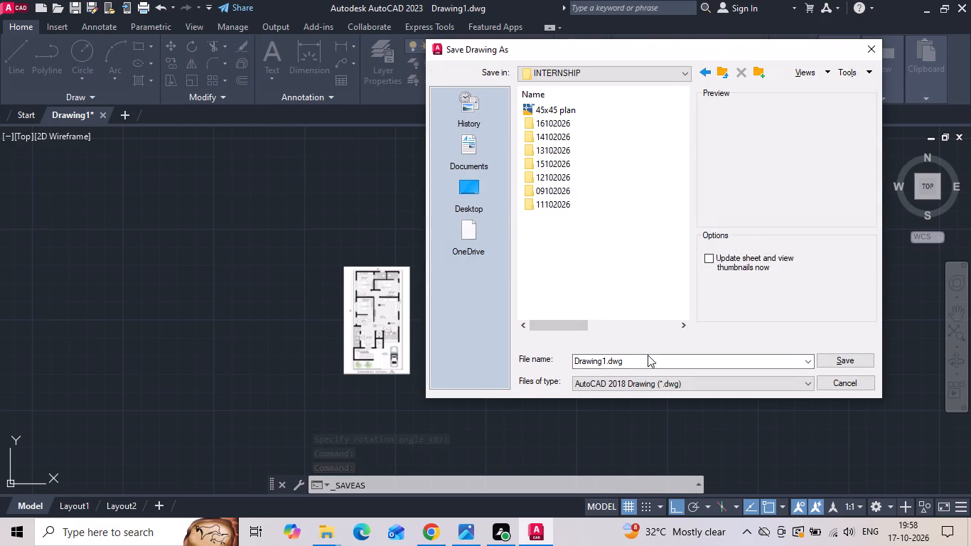
left_click(649, 358)
key("BackSpace")
type("30'")
key("6")
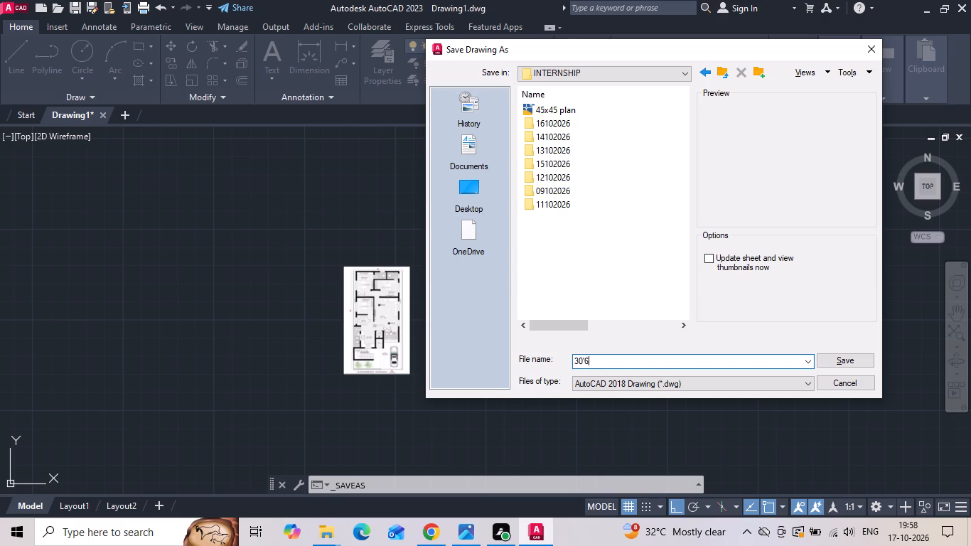
key("BackSpace")
key("BackSpace")
type("x60")
left_click(851, 358)
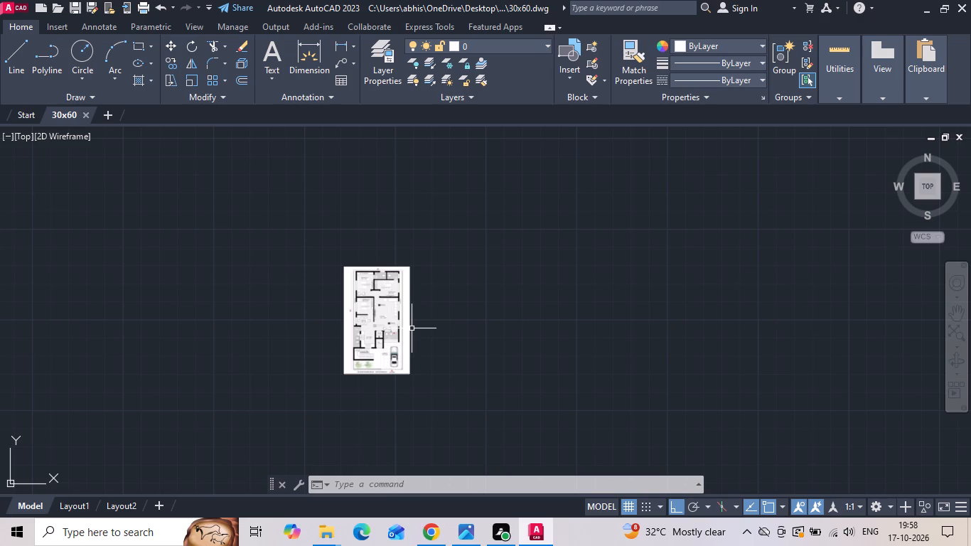
Draw a 30' x 60' plot rectangle just to the right of the floor plan image.
key("r")
type("ec")
key("space")
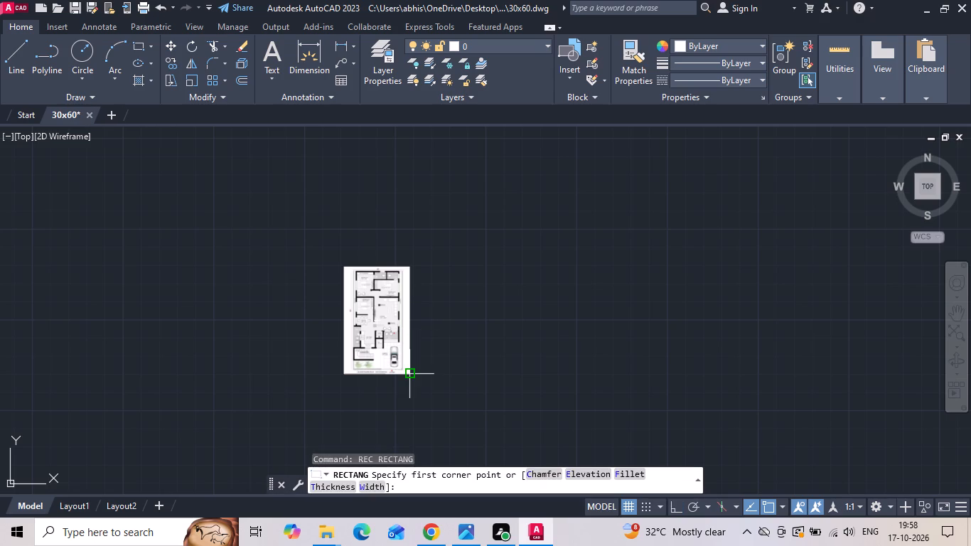
left_click(419, 371)
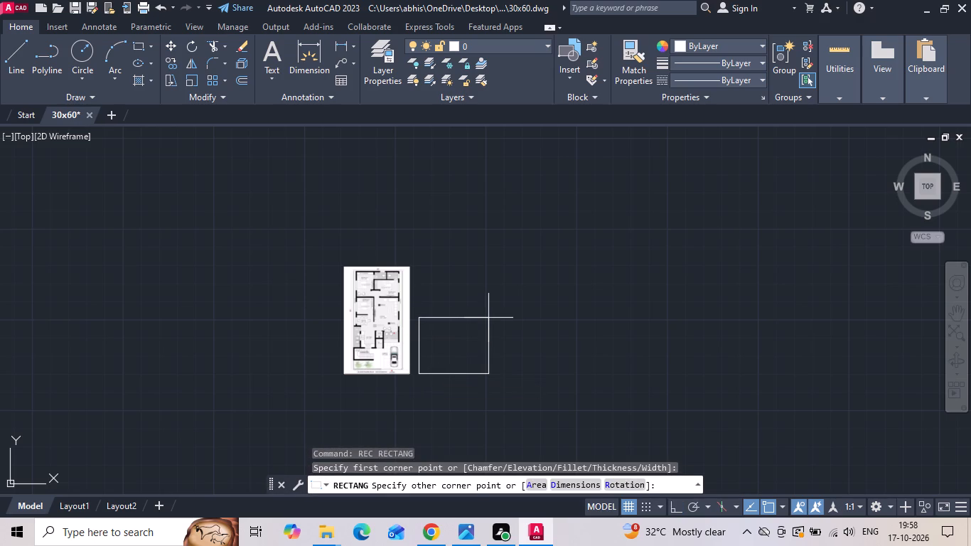
type("d")
key("space")
type("30'")
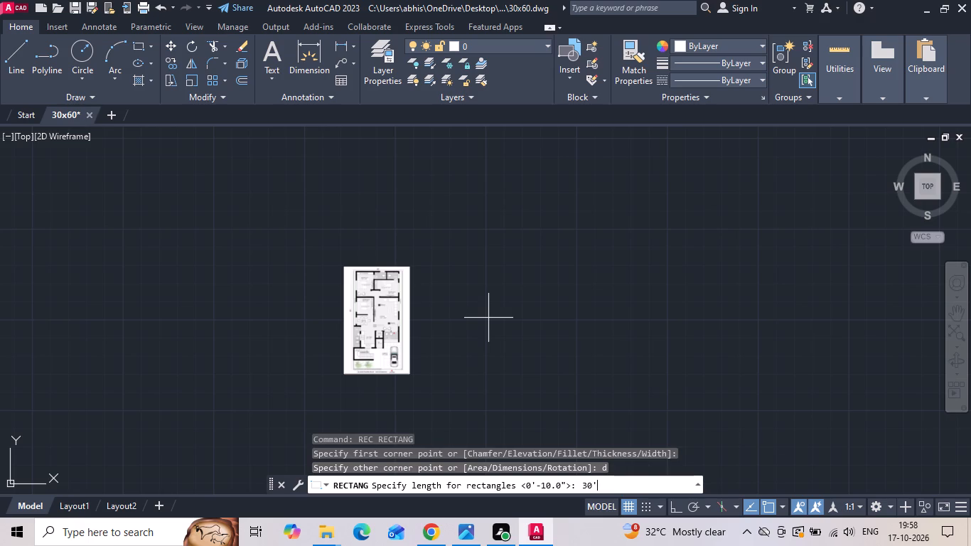
key("Return")
type("60'")
key("Return")
left_click(488, 316)
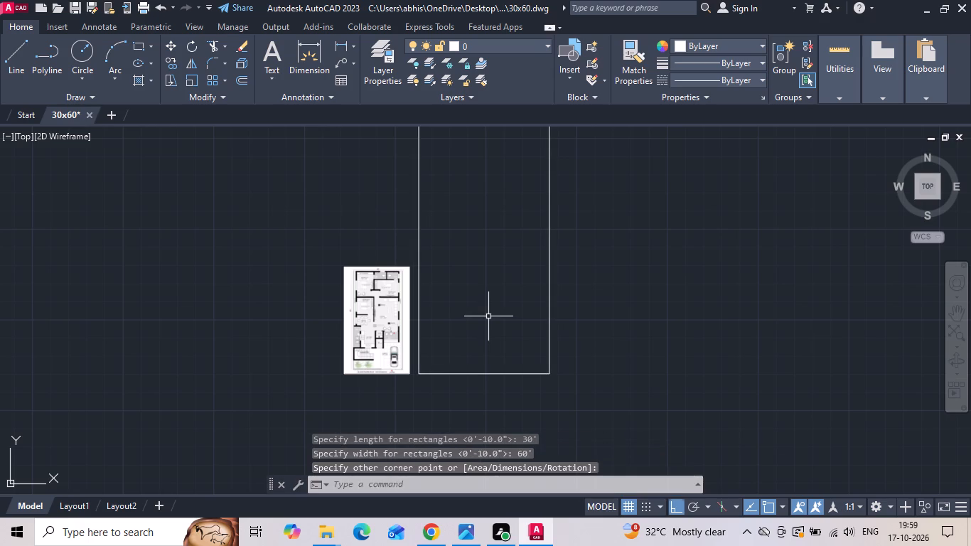
Move the floor plan image horizontally to the left, away from the plot rectangle.
scroll(488, 316, "down", 3)
scroll(459, 333, "up", 2)
left_click(454, 346)
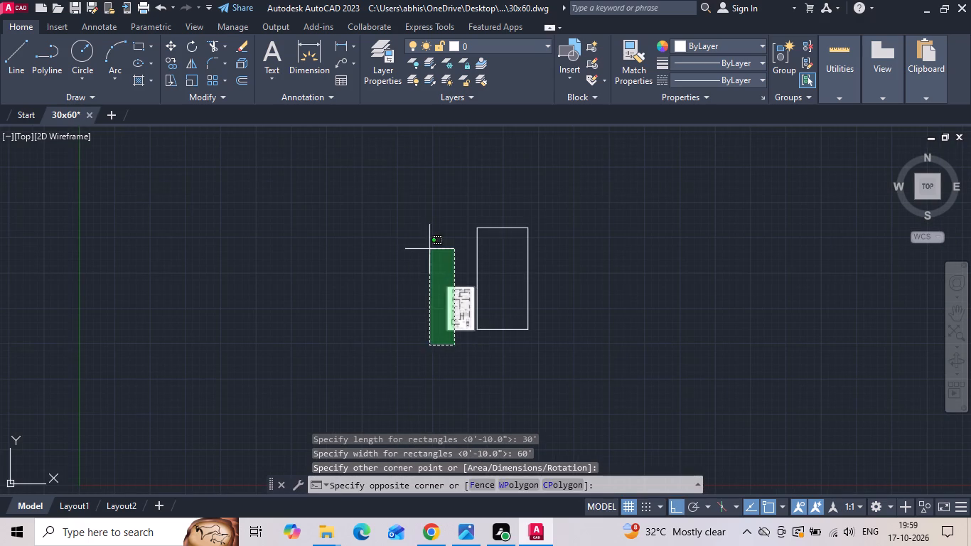
left_click(429, 247)
right_click(429, 247)
left_click(466, 264)
left_click_drag(799, 323, 768, 319)
left_click(742, 314)
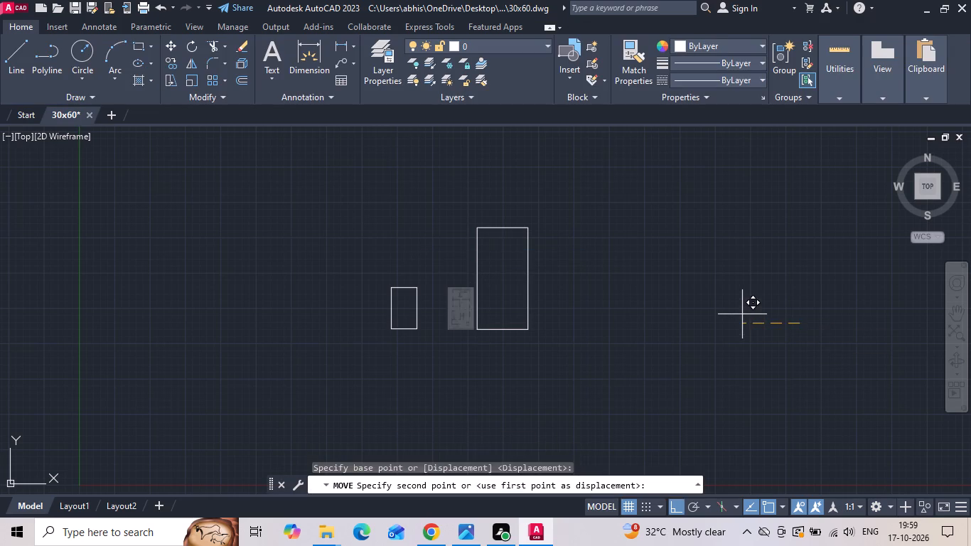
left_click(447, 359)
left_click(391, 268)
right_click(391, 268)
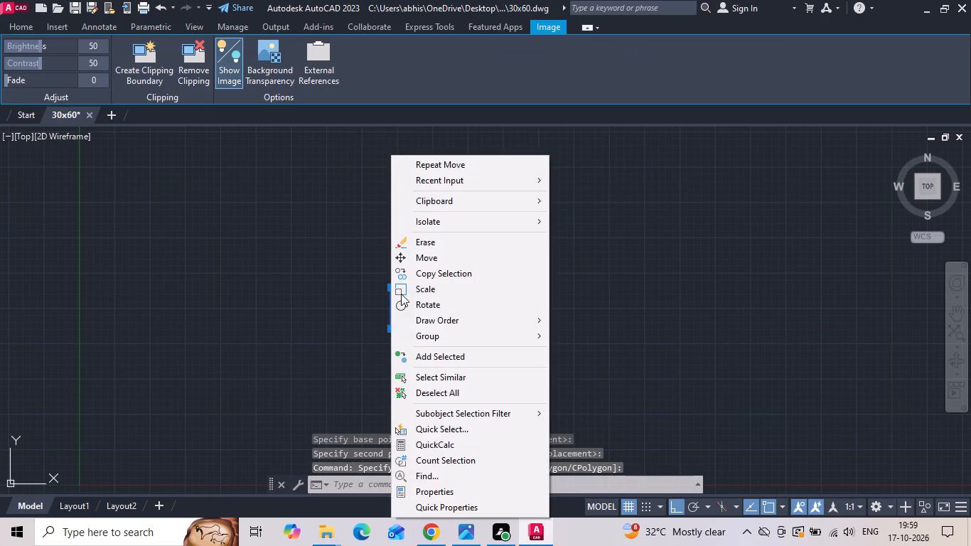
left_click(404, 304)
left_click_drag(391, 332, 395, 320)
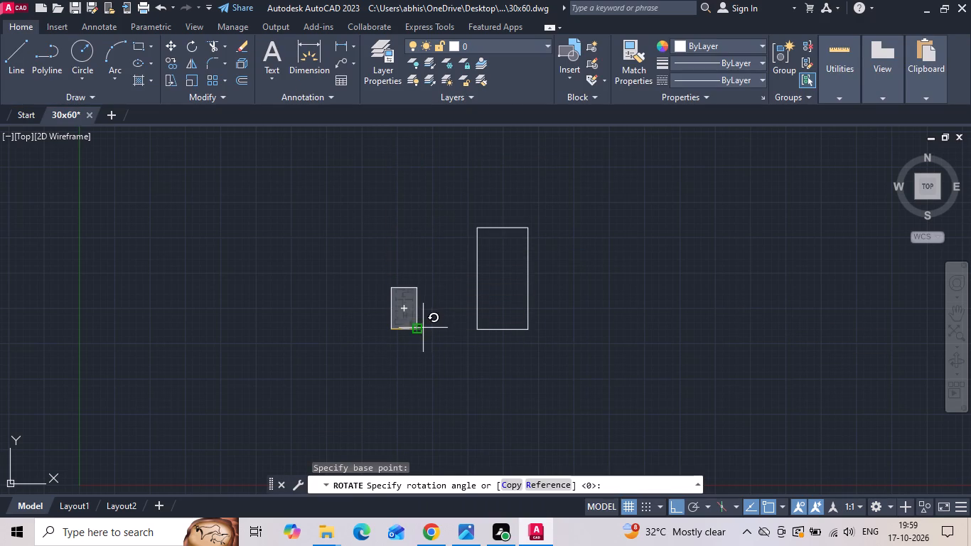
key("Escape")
Scale the floor plan image up freehand from its lower-left corner to roughly the height of the plot rectangle.
left_click(424, 374)
left_click(391, 274)
right_click(391, 274)
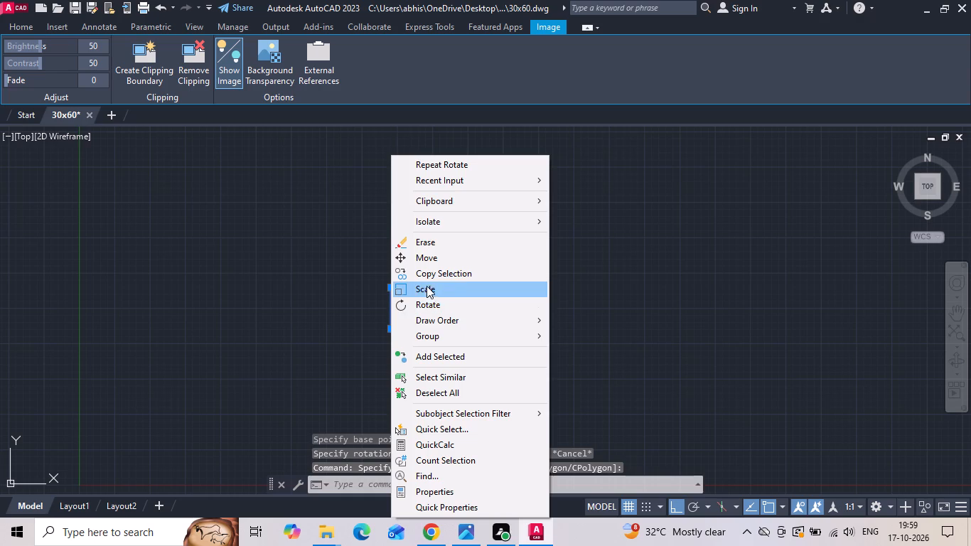
left_click(427, 286)
left_click(390, 334)
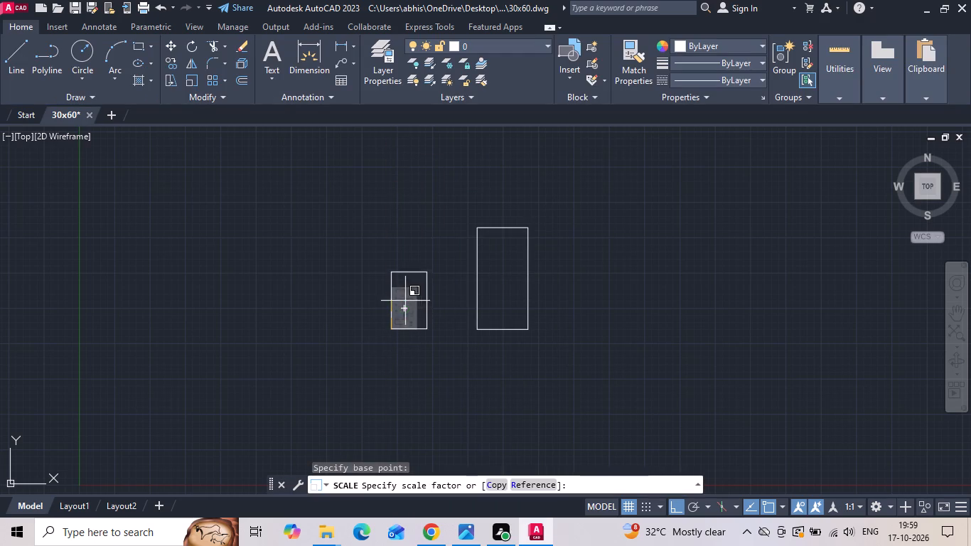
scroll(422, 278, "up", 1)
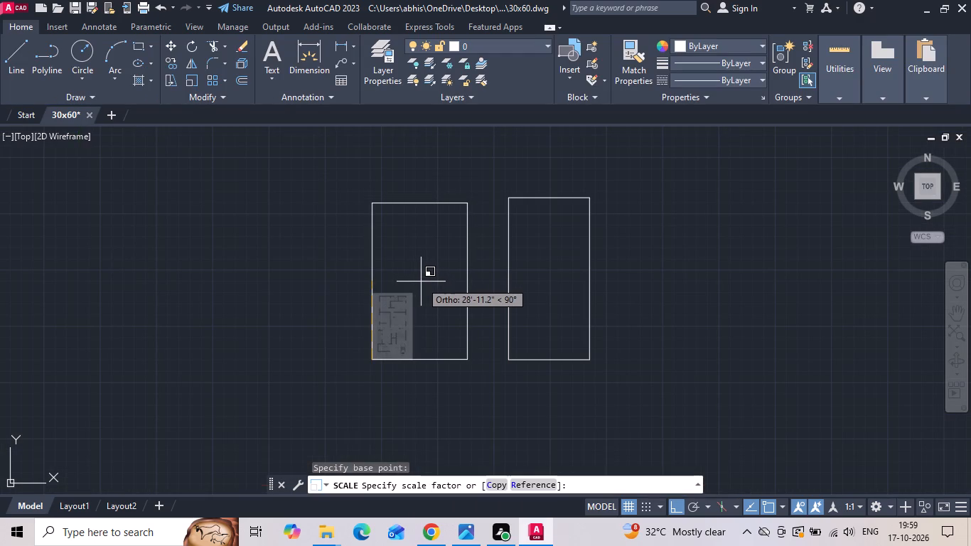
left_click(421, 282)
Move the enlarged floor plan image about 10'-9" horizontally toward the plot rectangle.
left_click_drag(488, 235, 482, 240)
left_click(451, 258)
right_click(450, 258)
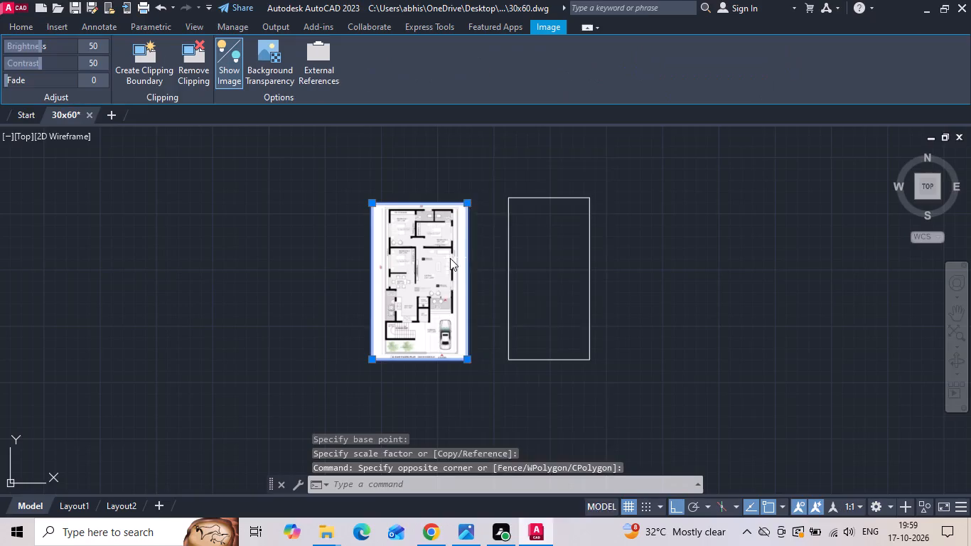
left_click(471, 261)
left_click(636, 272)
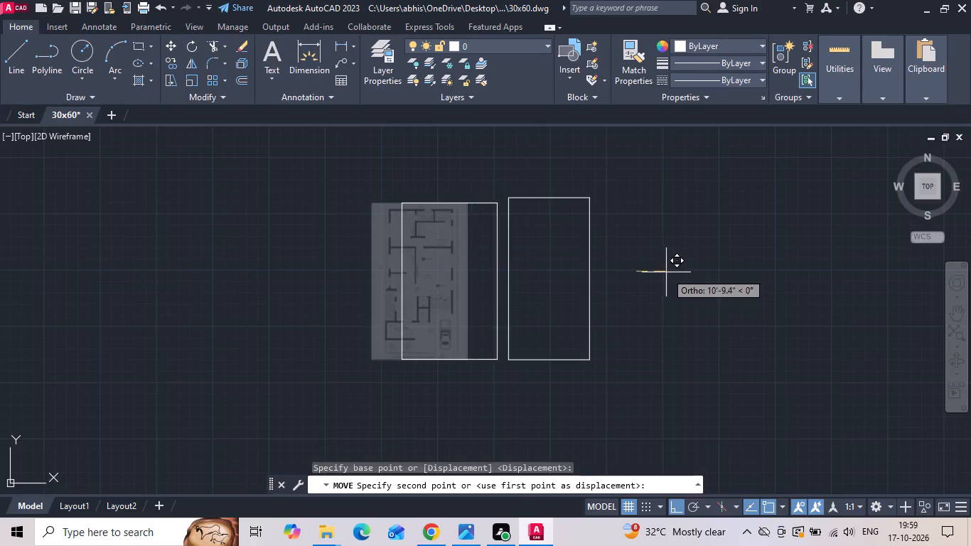
left_click(666, 272)
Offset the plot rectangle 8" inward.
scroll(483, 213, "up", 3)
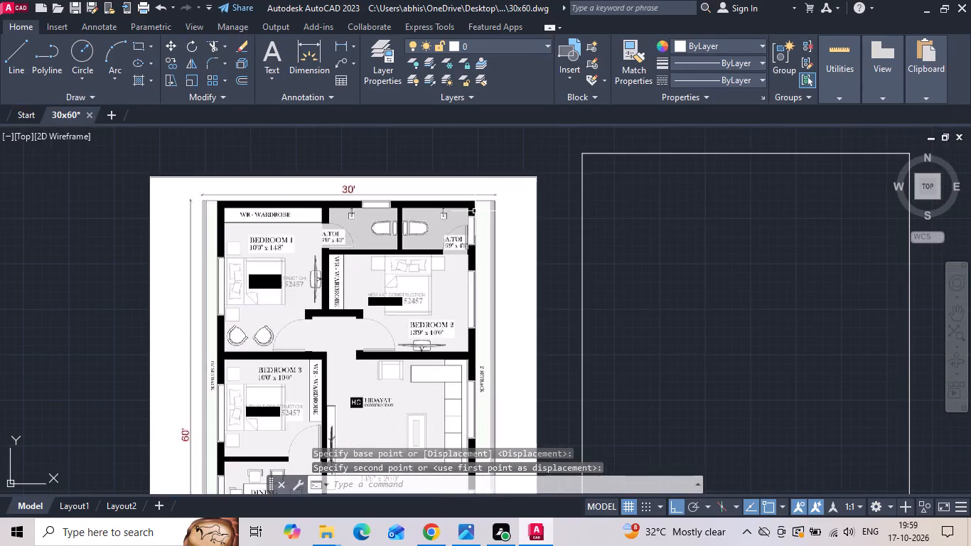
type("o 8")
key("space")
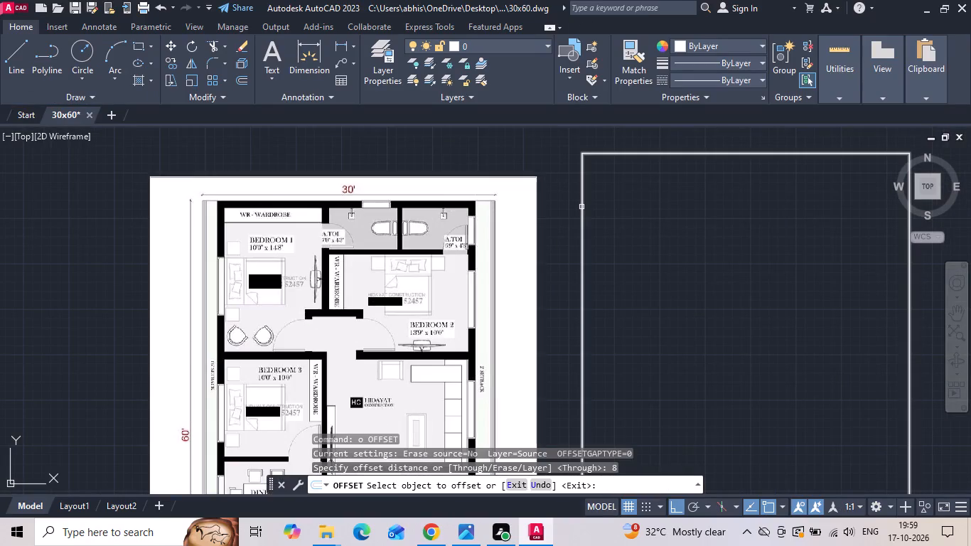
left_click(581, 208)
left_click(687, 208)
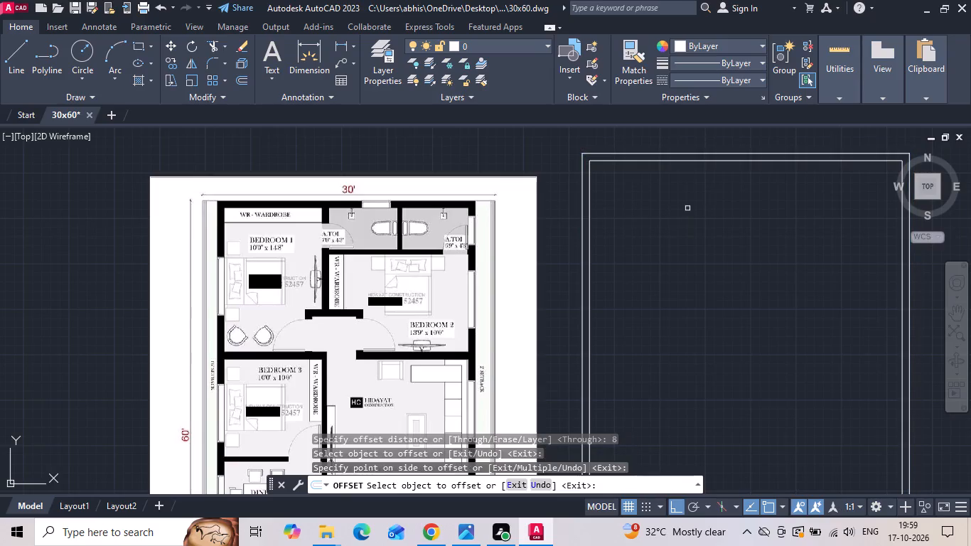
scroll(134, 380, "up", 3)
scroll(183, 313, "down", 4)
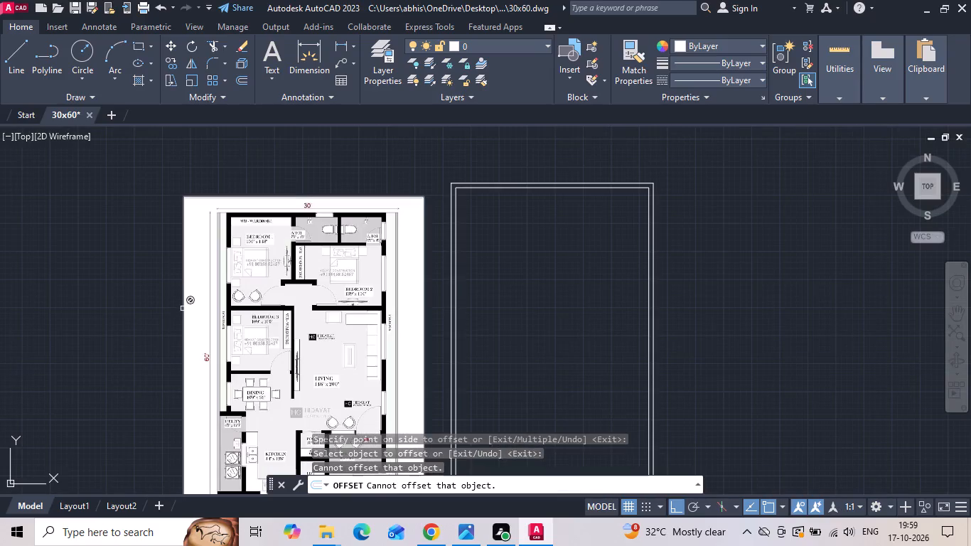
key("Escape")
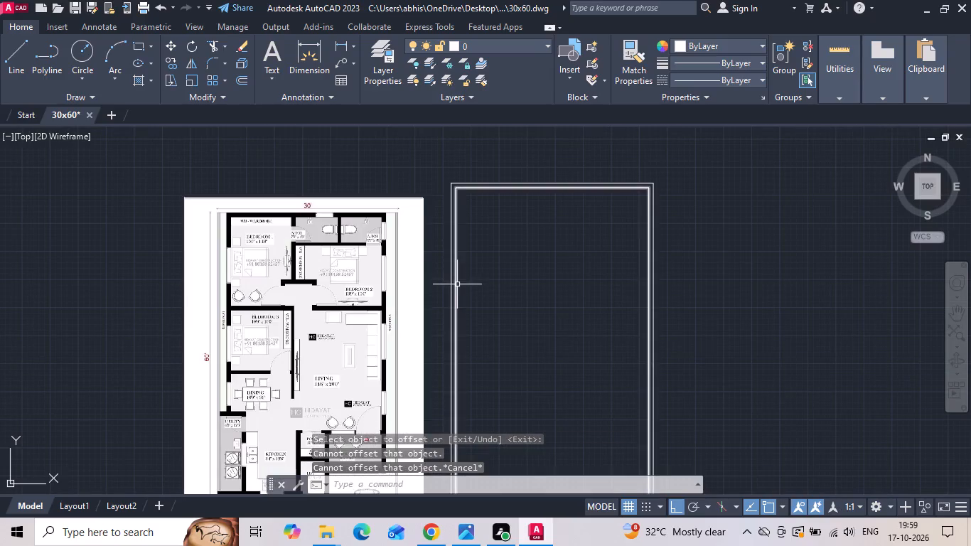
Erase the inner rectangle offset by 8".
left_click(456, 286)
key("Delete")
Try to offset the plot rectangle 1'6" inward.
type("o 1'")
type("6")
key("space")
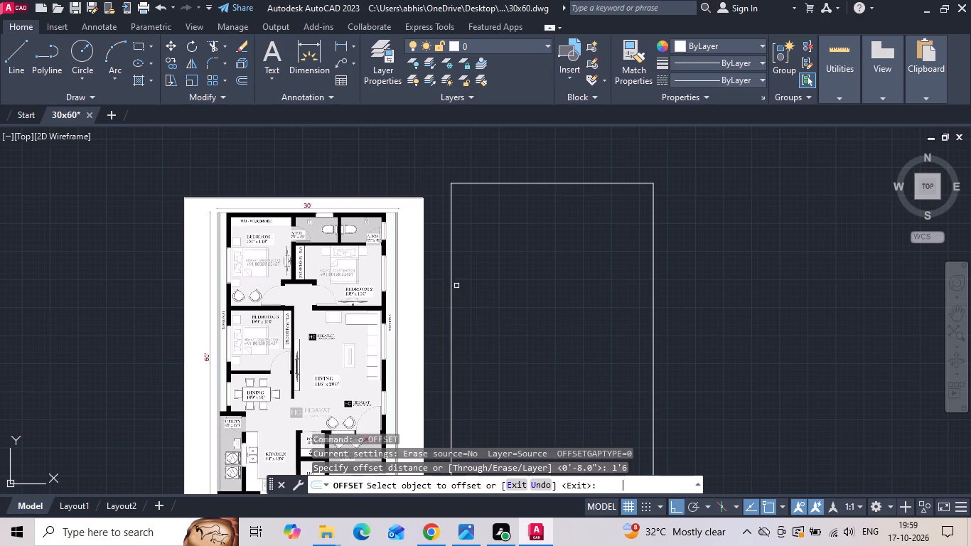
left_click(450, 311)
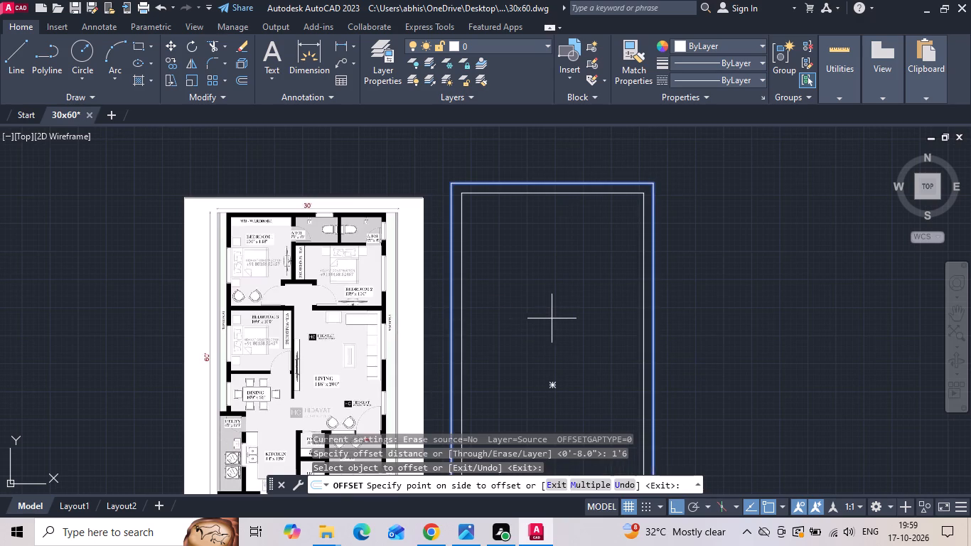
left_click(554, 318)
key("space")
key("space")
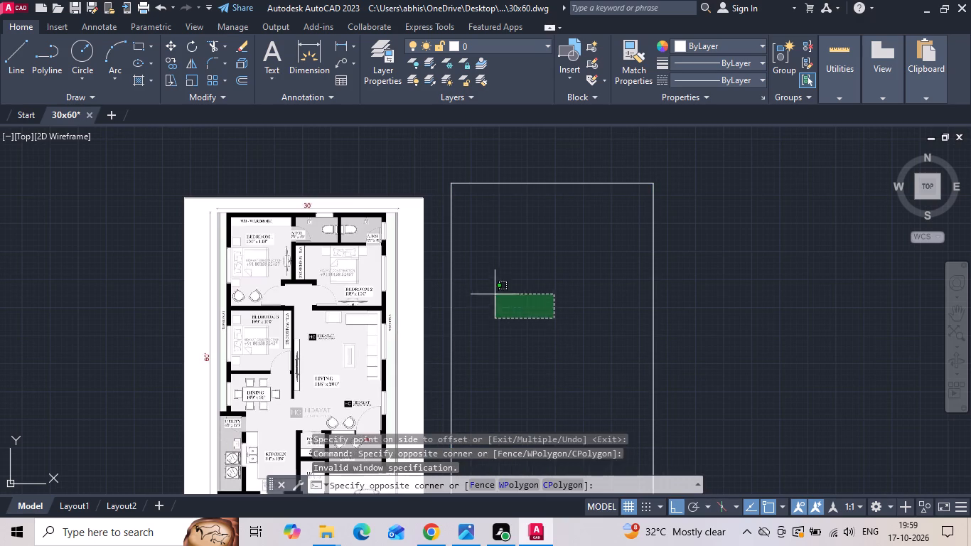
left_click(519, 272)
Offset the plot rectangle 1'6" inward.
key("space")
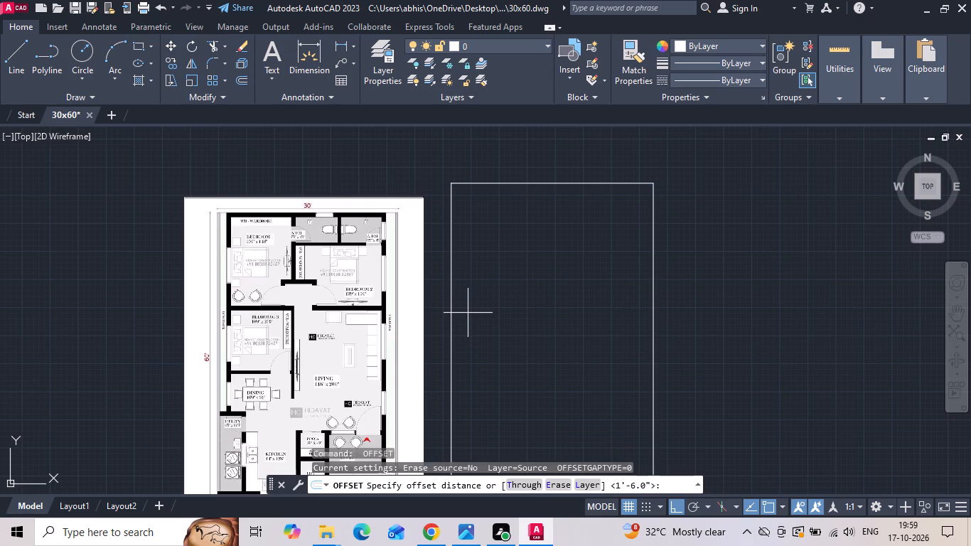
type("1'6")
key("space")
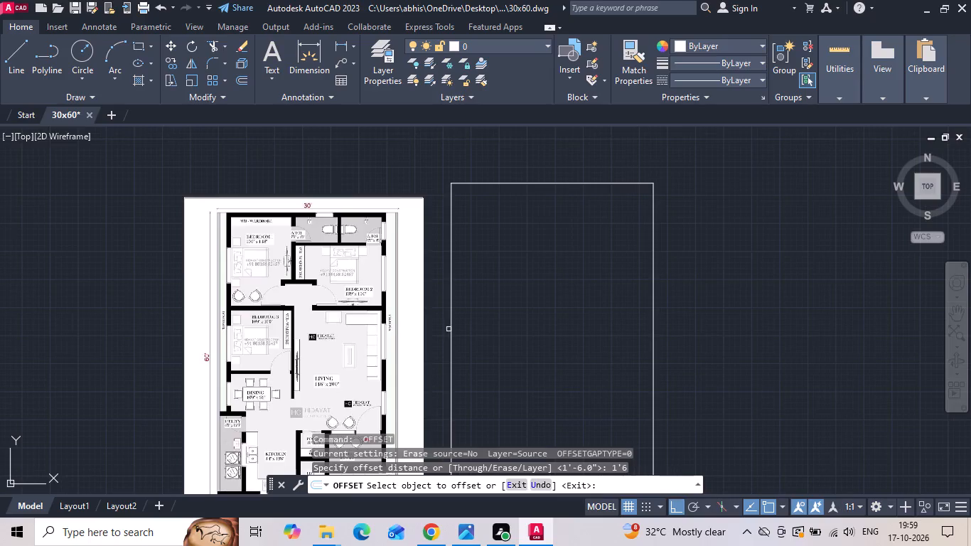
left_click(453, 326)
left_click(501, 297)
key("space")
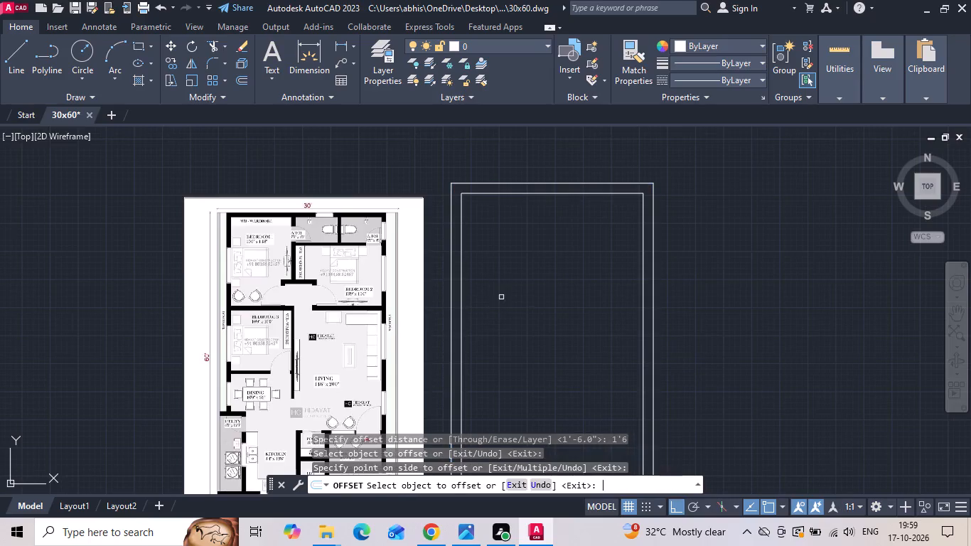
Explode the inner rectangle and erase its top edge.
left_click(461, 328)
type("x")
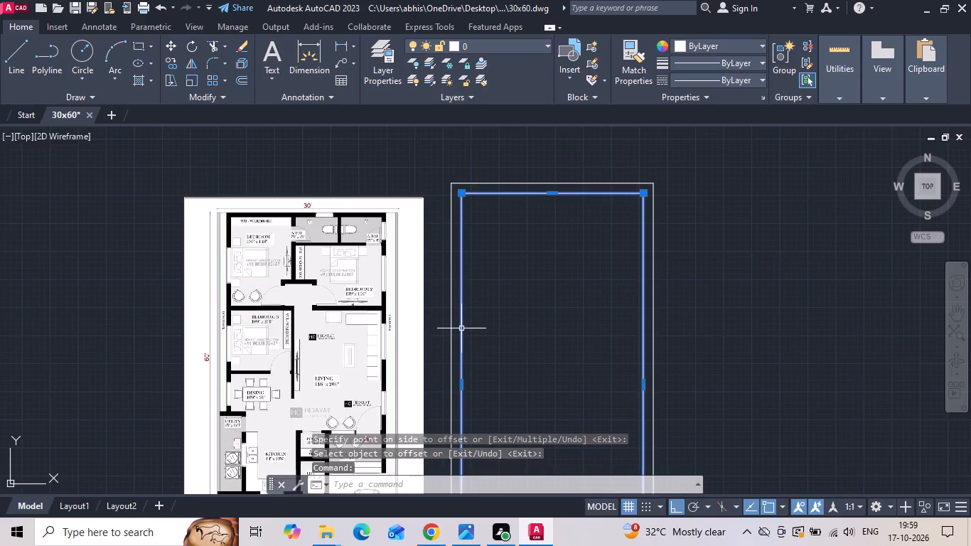
key("space")
scroll(571, 205, "up", 2)
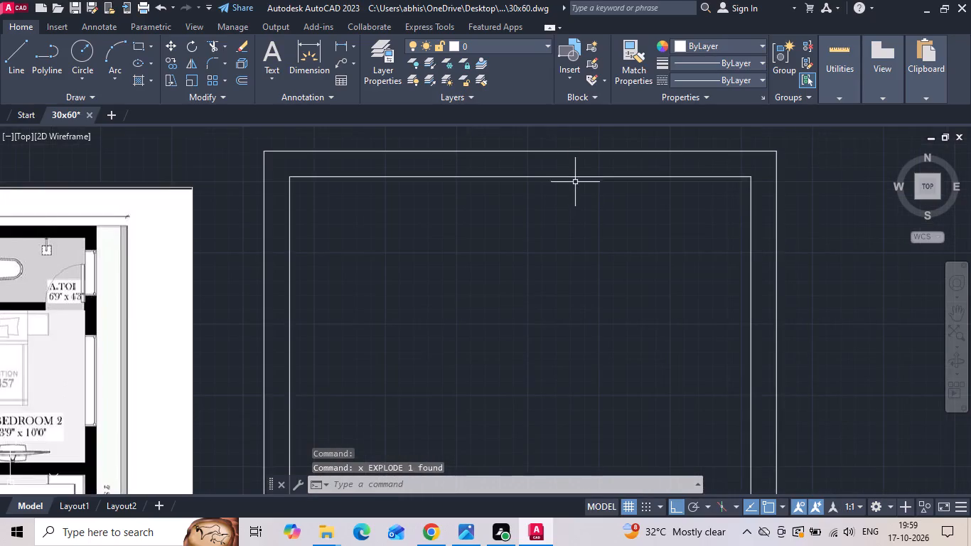
left_click(577, 176)
key("Delete")
Extend both inner side lines up to the top edge of the plot rectangle.
type("ex")
key("space")
left_click_drag(280, 247, 468, 230)
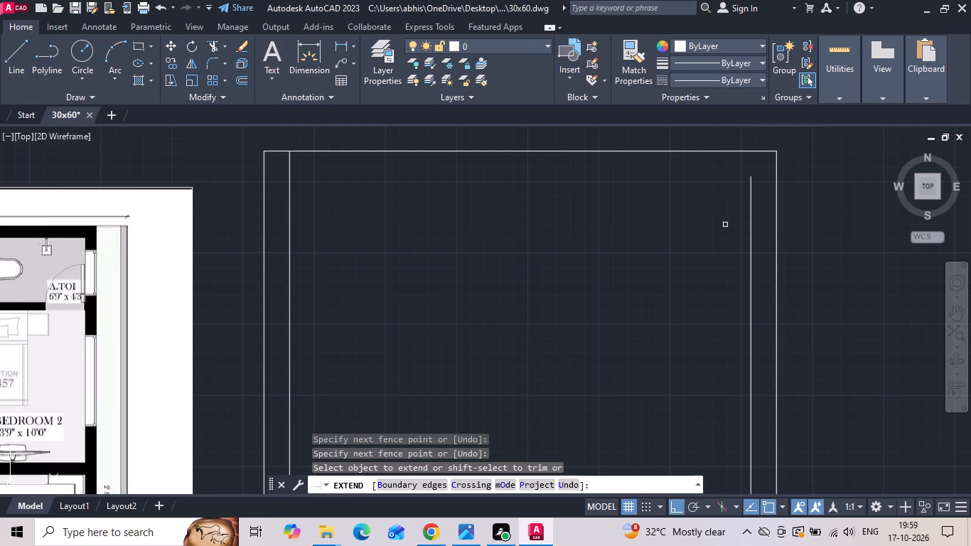
left_click(753, 204)
left_click(726, 209)
key("Escape")
Move the right inner setback line 6" to the left, farther inside the plot.
left_click(753, 199)
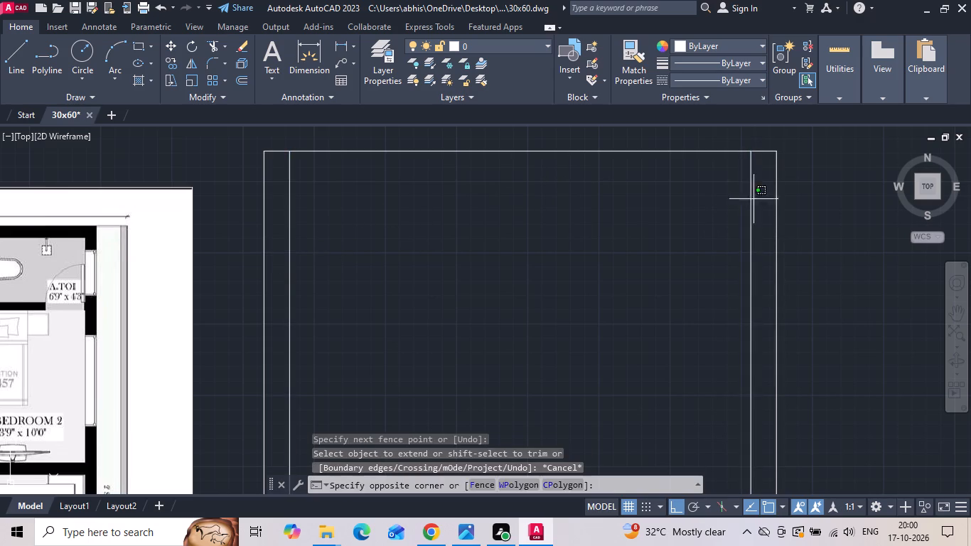
left_click(715, 208)
right_click(714, 208)
left_click(731, 251)
left_click_drag(696, 282, 670, 279)
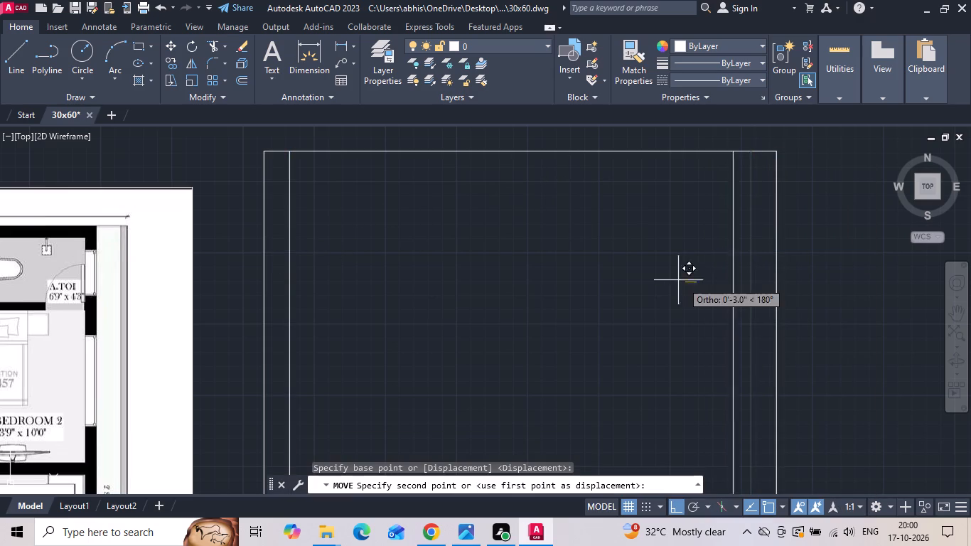
left_click_drag(670, 279, 675, 279)
key("6")
key("space")
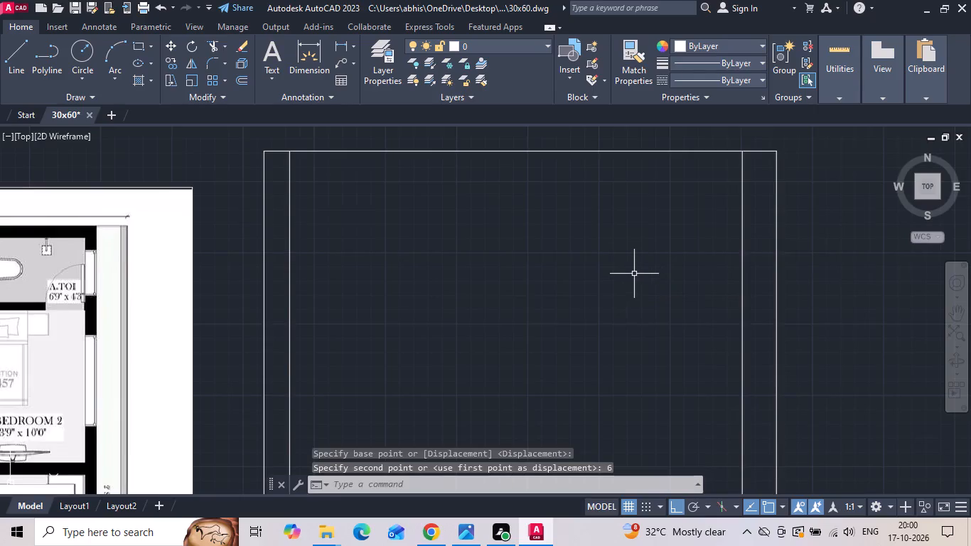
Offset the left setback line and the outer plot rectangle 9" inward.
scroll(634, 274, "down", 1)
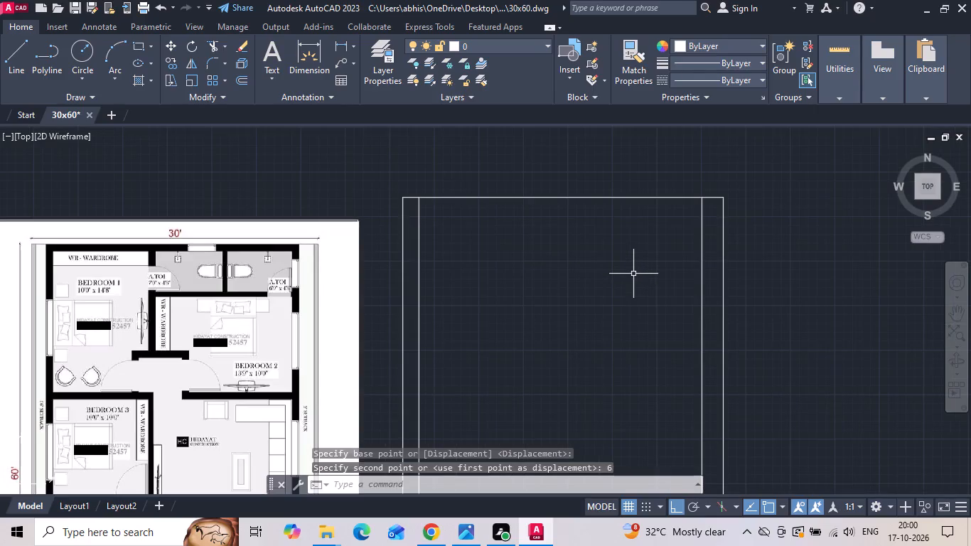
type("o 9")
key("space")
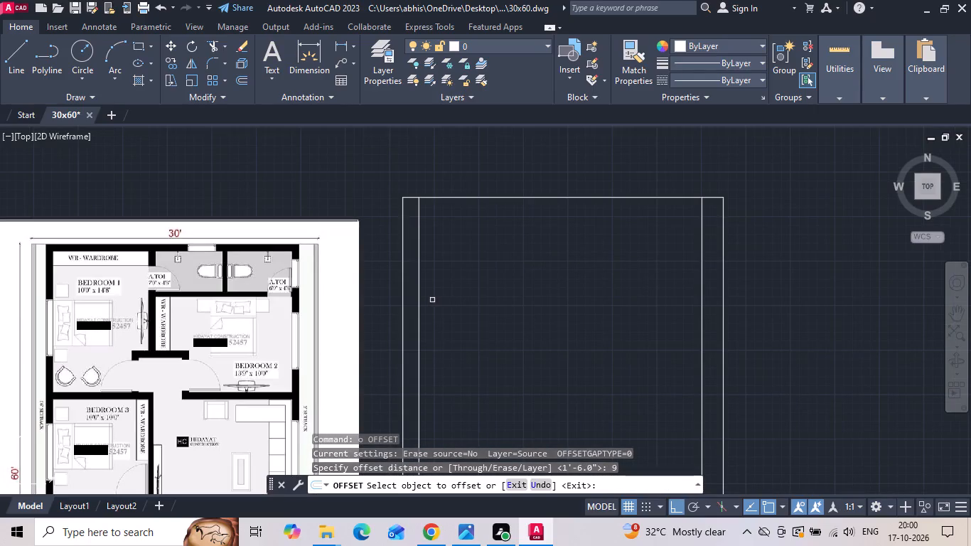
left_click(418, 289)
left_click(458, 262)
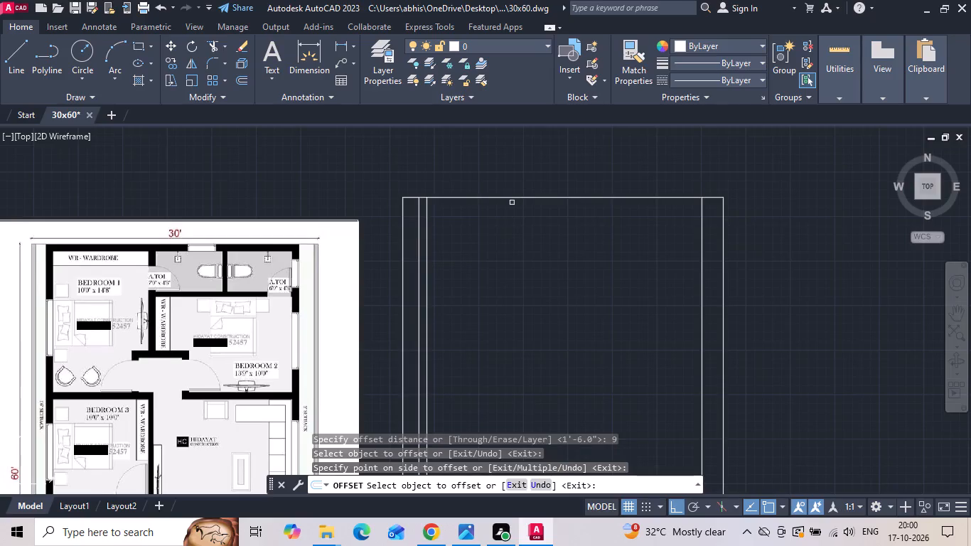
left_click(513, 198)
left_click(510, 219)
Explode the rectangle offset 9" inside the plot boundary and erase its left and right side lines.
type("x")
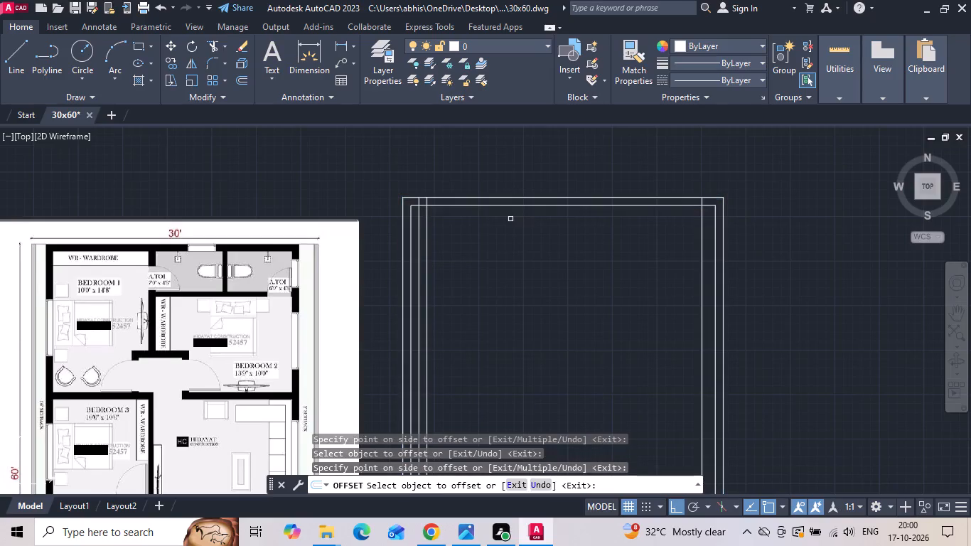
key("space")
left_click(409, 265)
key("space")
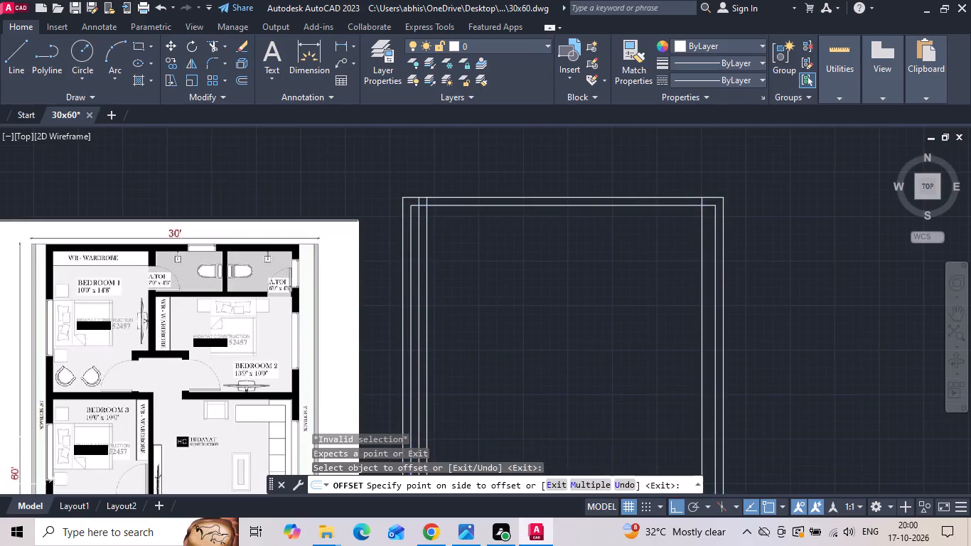
left_click(409, 261)
type("x")
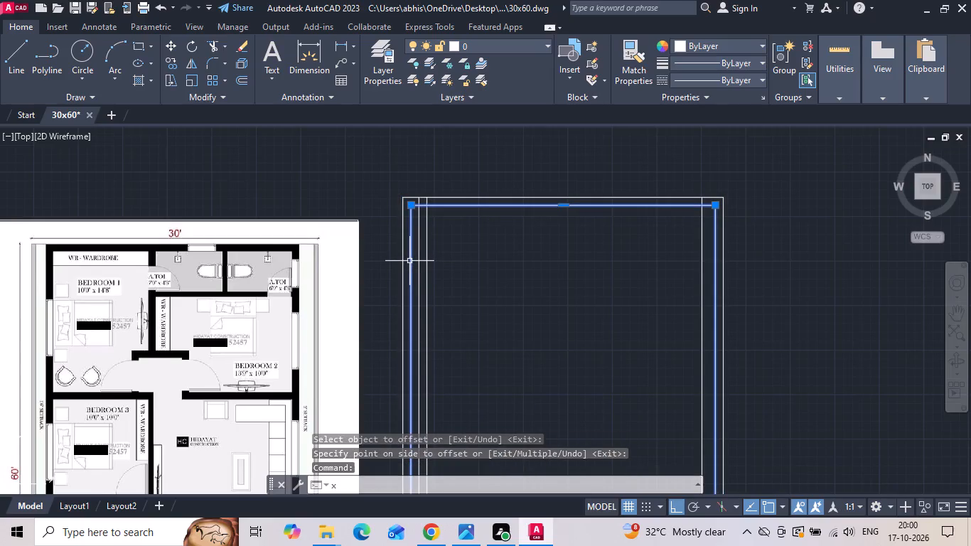
key("space")
left_click(409, 261)
left_click(409, 256)
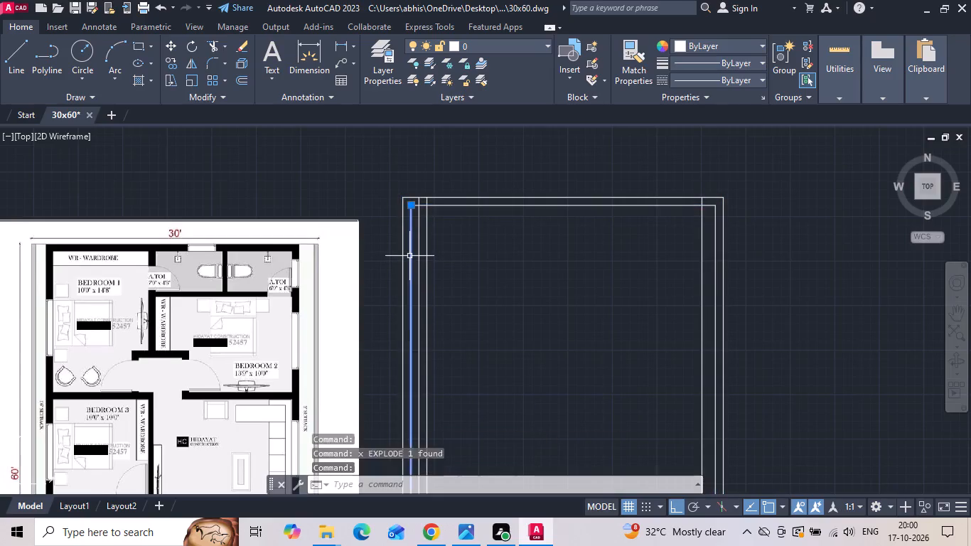
key("Delete")
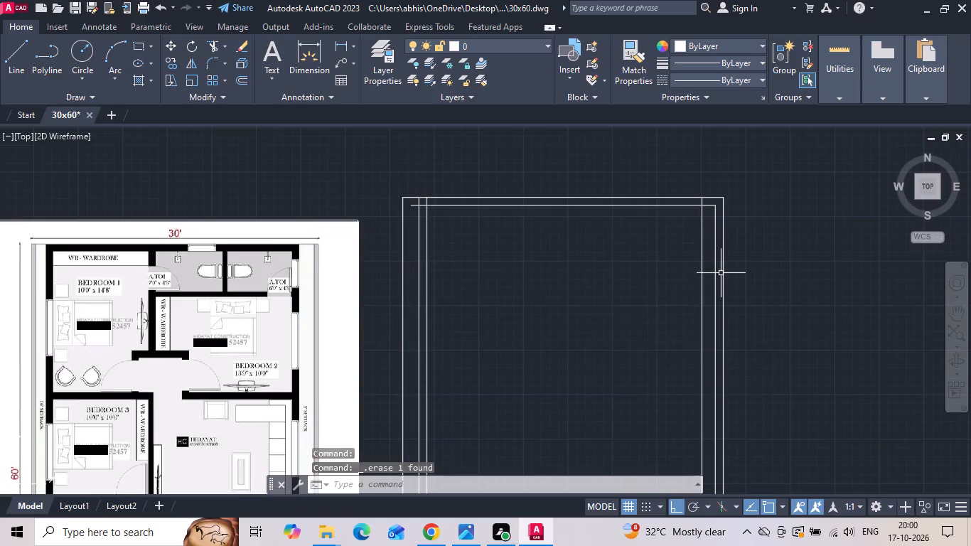
left_click(716, 267)
key("Delete")
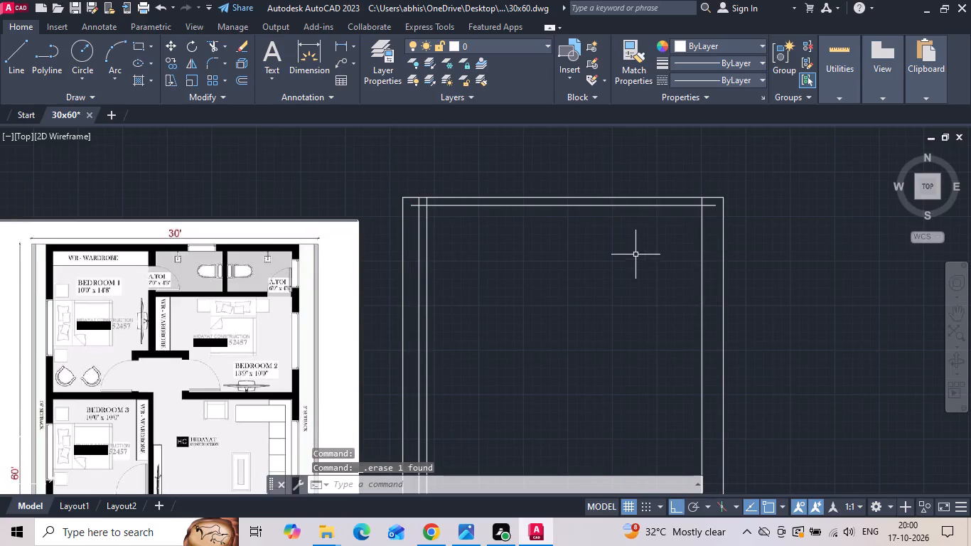
Fillet the inner top line at zero radius with the left setback line and the right setback line.
scroll(422, 181, "up", 1)
type("f")
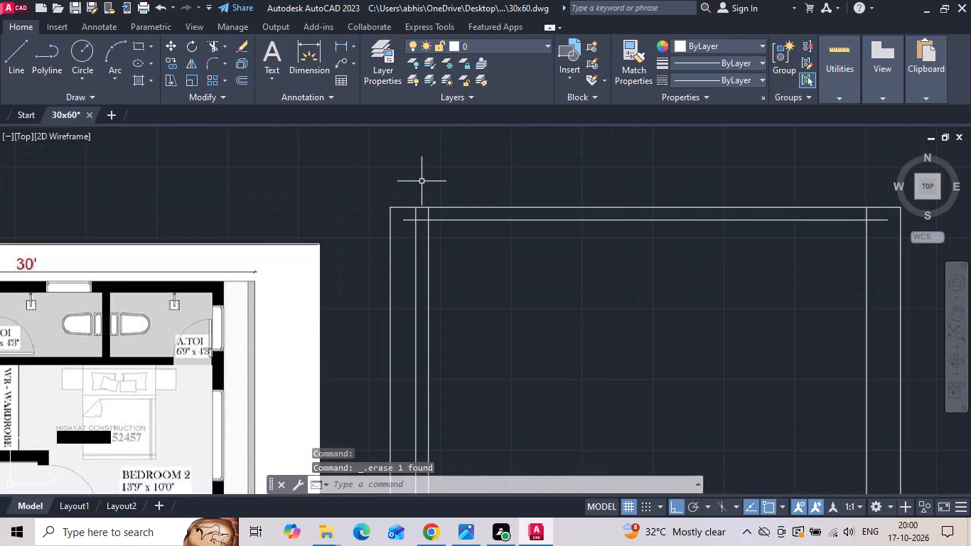
key("space")
left_click(434, 220)
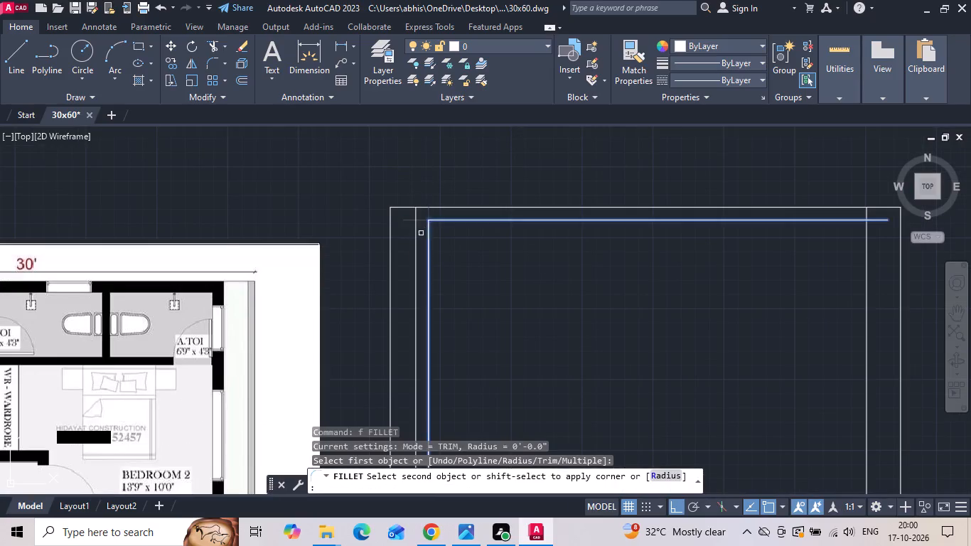
left_click(414, 247)
key("space")
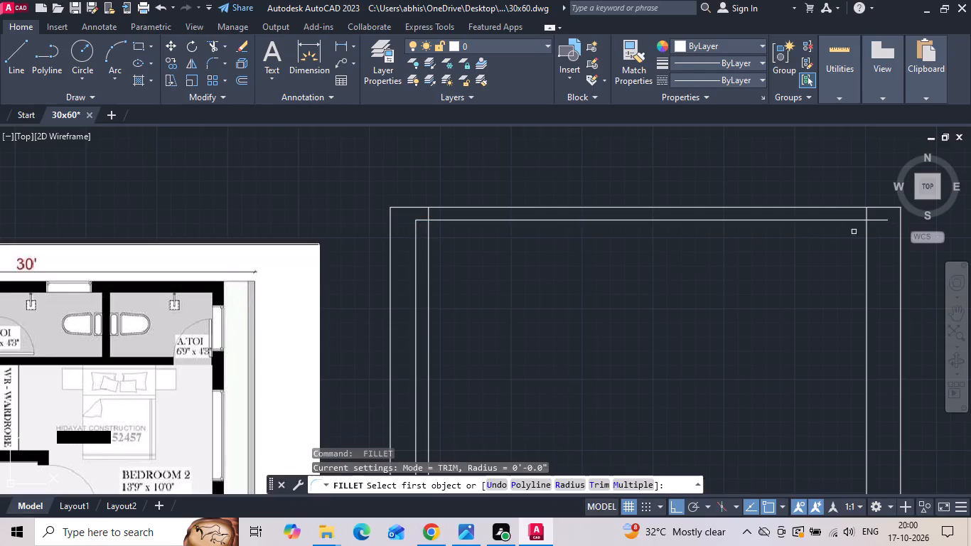
left_click(852, 222)
left_click(867, 237)
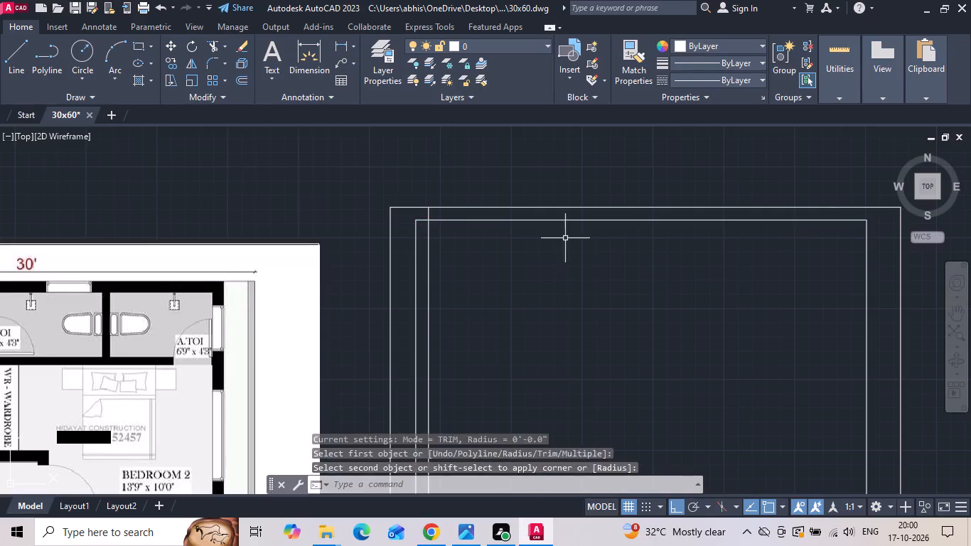
key("Escape")
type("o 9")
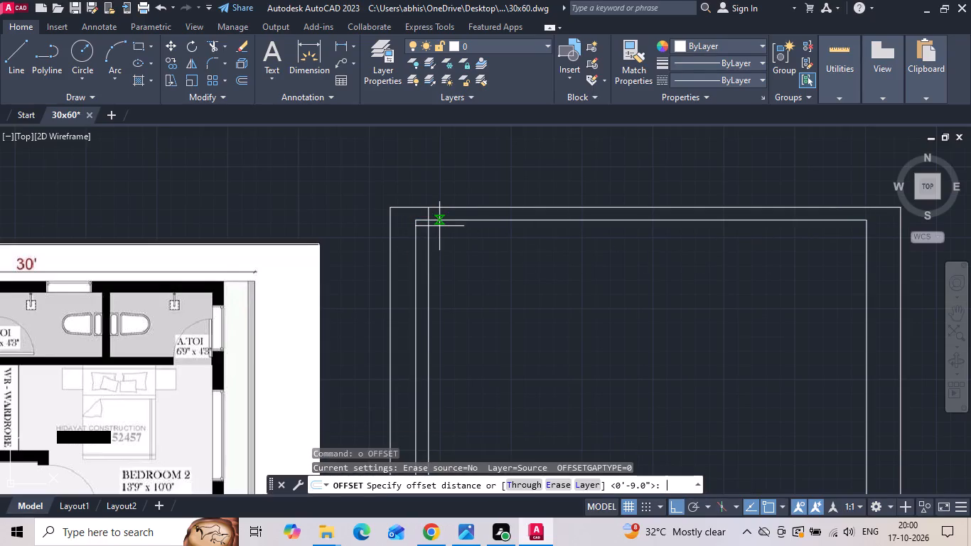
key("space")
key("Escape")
Extend the left and right setback lines up to the top edge of the plot rectangle.
type("ex")
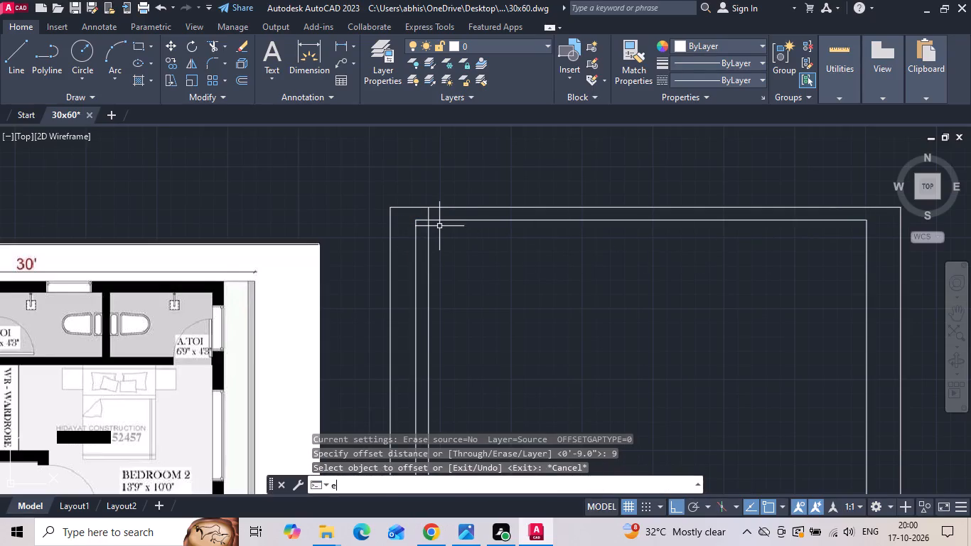
key("space")
left_click_drag(413, 242, 424, 264)
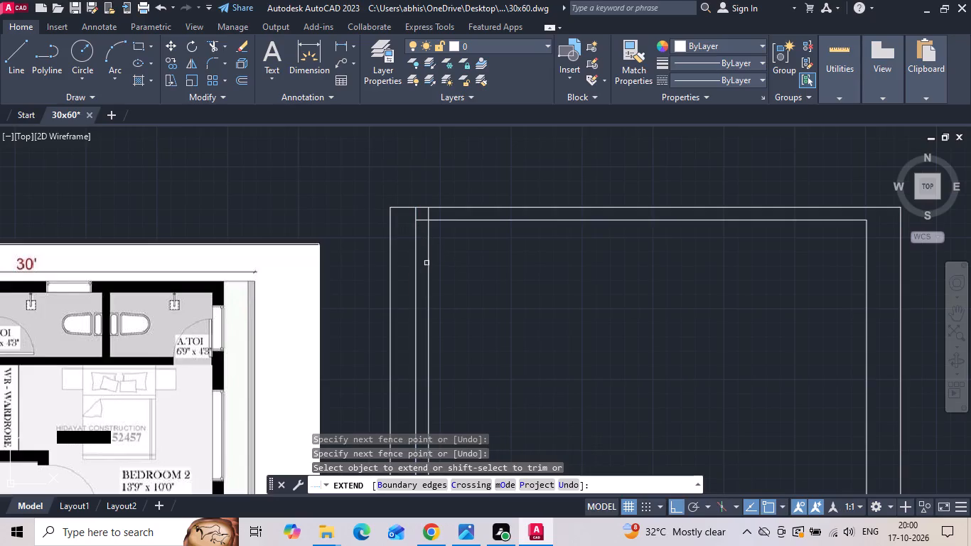
left_click_drag(861, 245, 871, 225)
key("Escape")
Trim the overshooting ends where the inner top line crosses the left wall's inner line, leaving a clean corner.
key("t")
key("r")
key("space")
key("space")
scroll(416, 218, "up", 1)
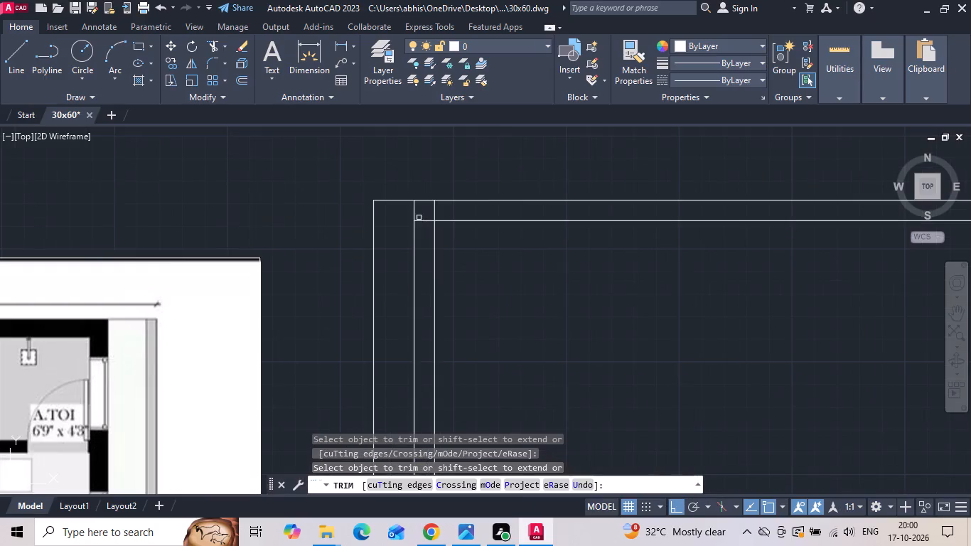
left_click(427, 218)
left_click(442, 201)
left_click(427, 218)
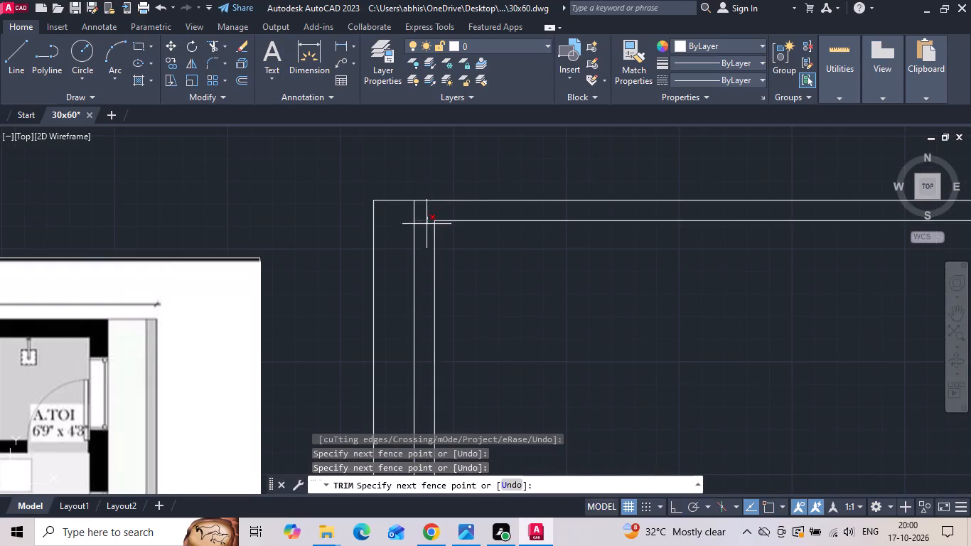
left_click(426, 225)
scroll(426, 225, "down", 3)
key("Escape")
Copy the right setback line 9" toward the inside of the plot as the right wall's inner face.
scroll(599, 319, "up", 1)
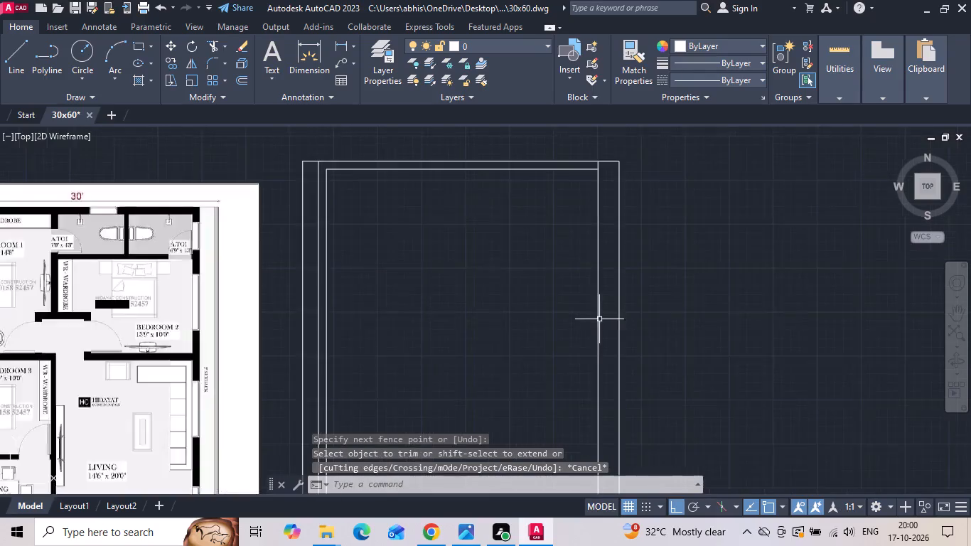
scroll(599, 319, "up", 2)
left_click(598, 314)
left_click(558, 296)
right_click(557, 295)
left_click(574, 272)
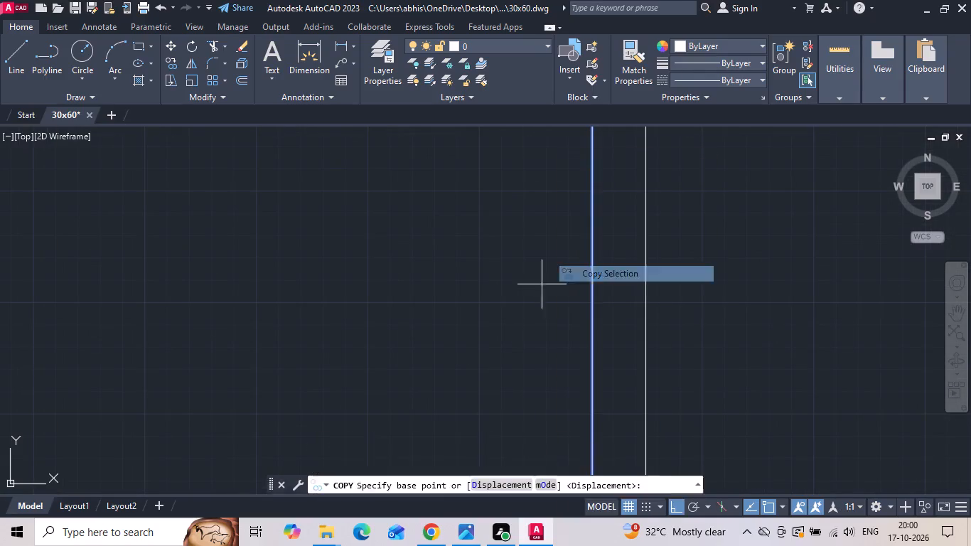
left_click_drag(532, 286, 461, 286)
type("9")
key("space")
scroll(452, 284, "down", 3)
key("Escape")
Fillet the inner top line with the right wall's inner line at zero radius to close the corner.
key("f")
key("space")
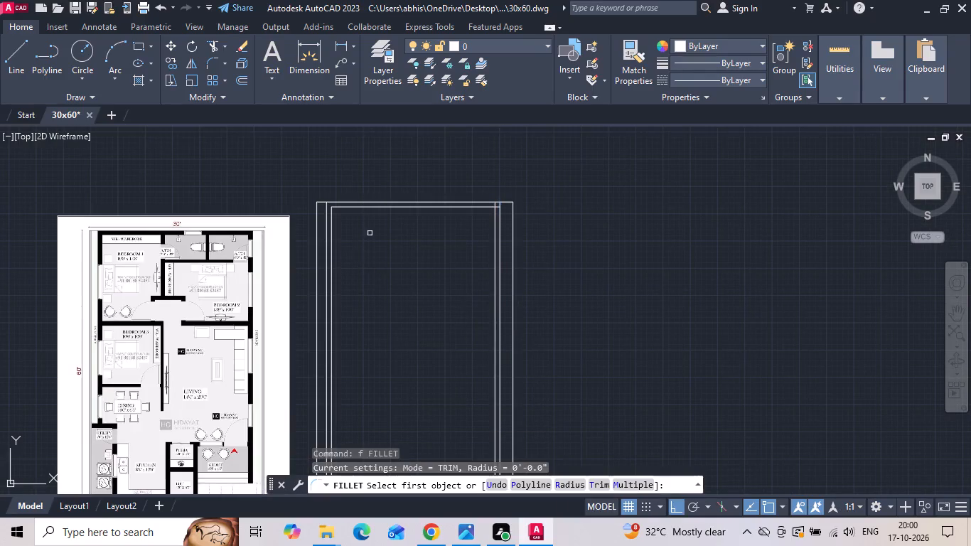
scroll(496, 196, "up", 4)
left_click(464, 237)
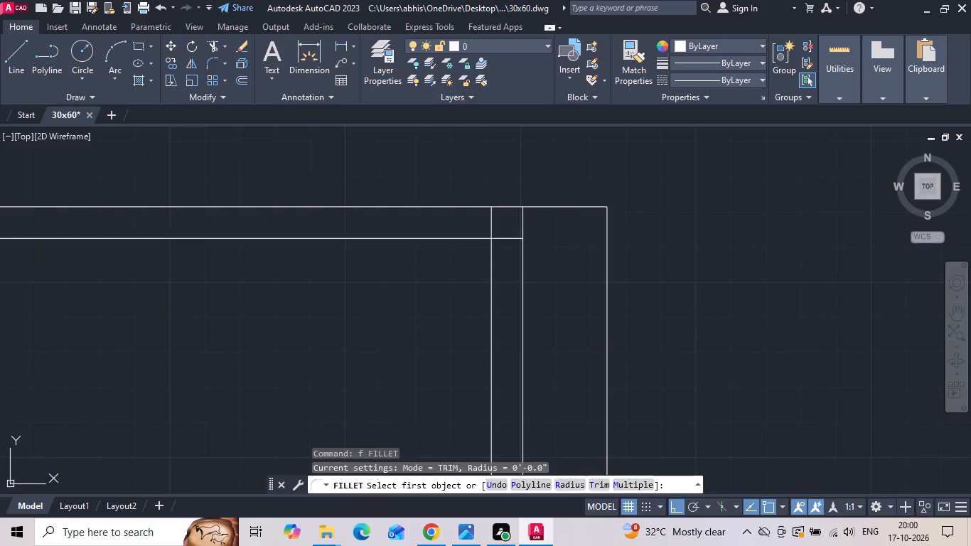
left_click(490, 326)
scroll(616, 287, "down", 3)
key("Escape")
Save the drawing.
key("ctrl+s")
Offset the left wall's inner line 10' to the right for Bedroom 1's width.
scroll(696, 279, "down", 1)
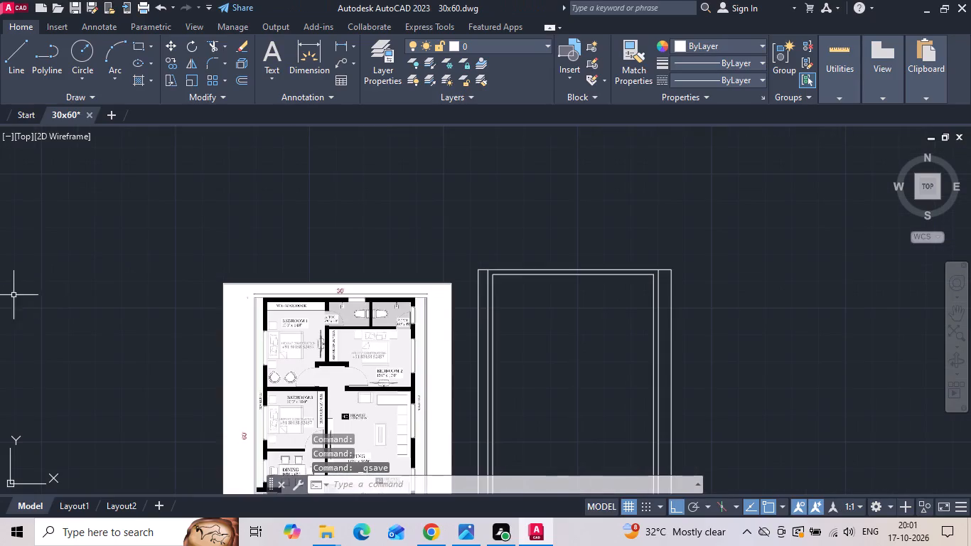
scroll(306, 307, "up", 3)
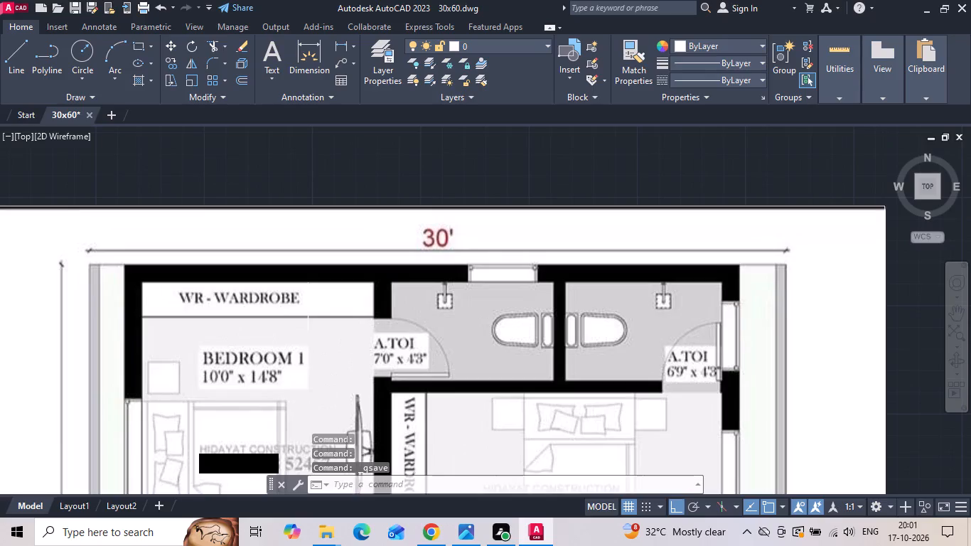
type("o 10'")
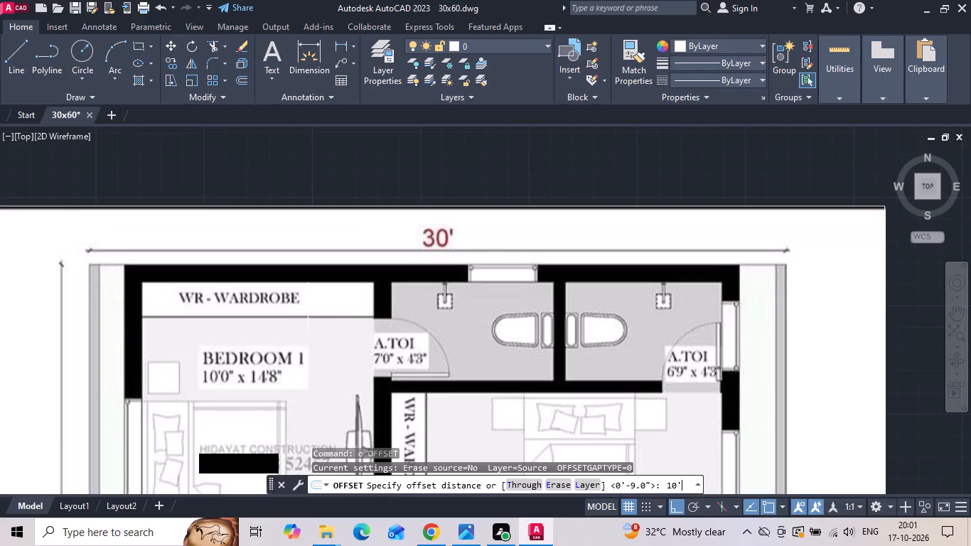
key("Return")
scroll(296, 303, "down", 2)
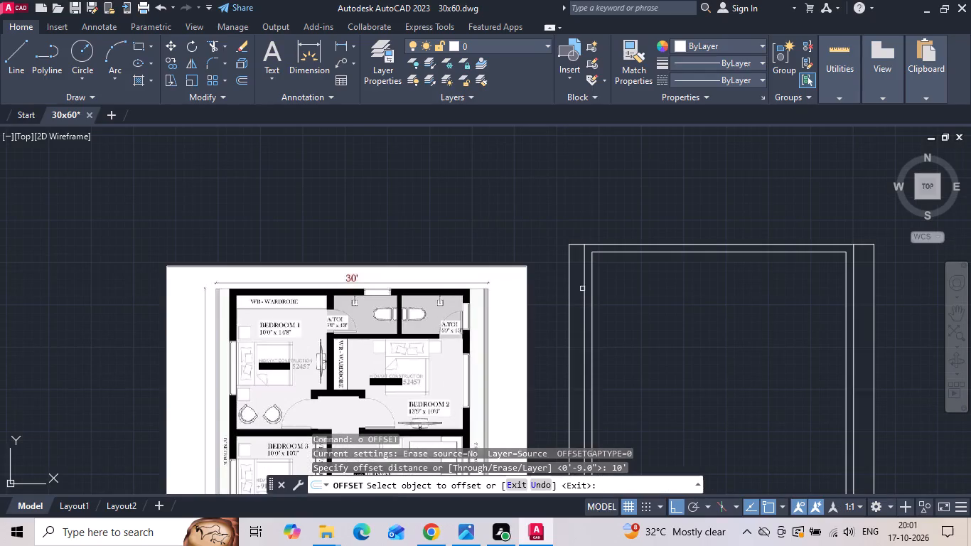
left_click(591, 294)
left_click(664, 292)
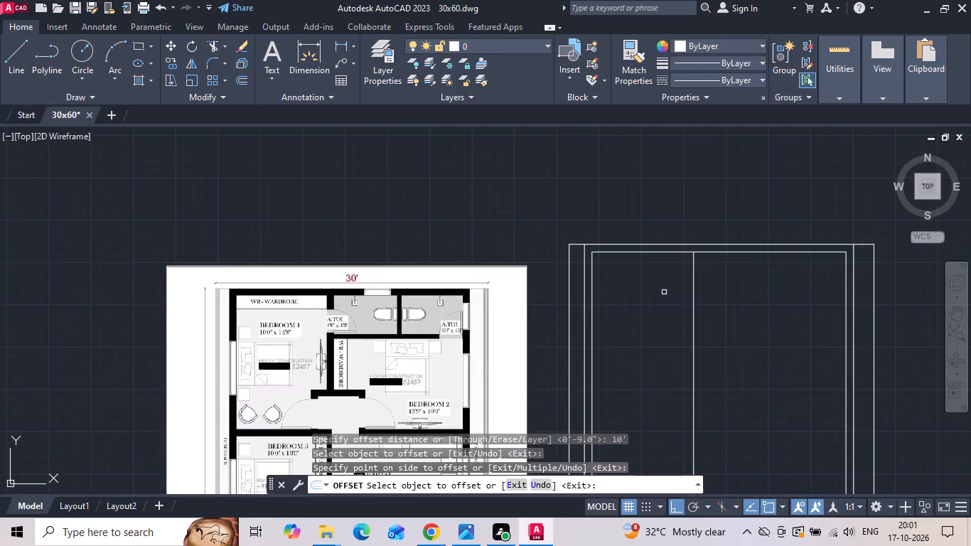
scroll(664, 292, "up", 1)
key("Escape")
Offset the Bedroom 1 partition line 9" to the right for the wall thickness.
type("o 9")
key("space")
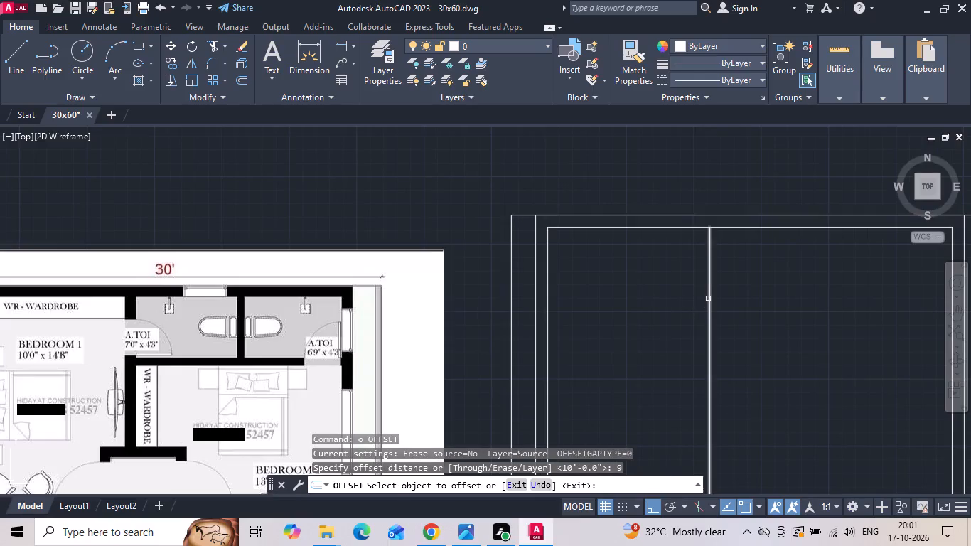
left_click_drag(709, 296, 717, 292)
left_click(753, 268)
key("Escape")
Offset the inner top line 14'8" downward for Bedroom 1's length.
type("o 14'")
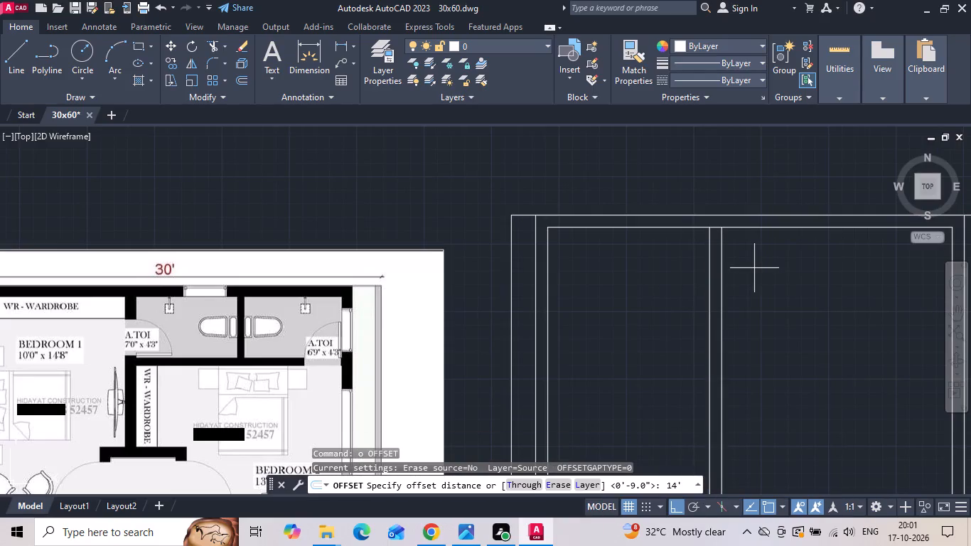
type("8")
key("space")
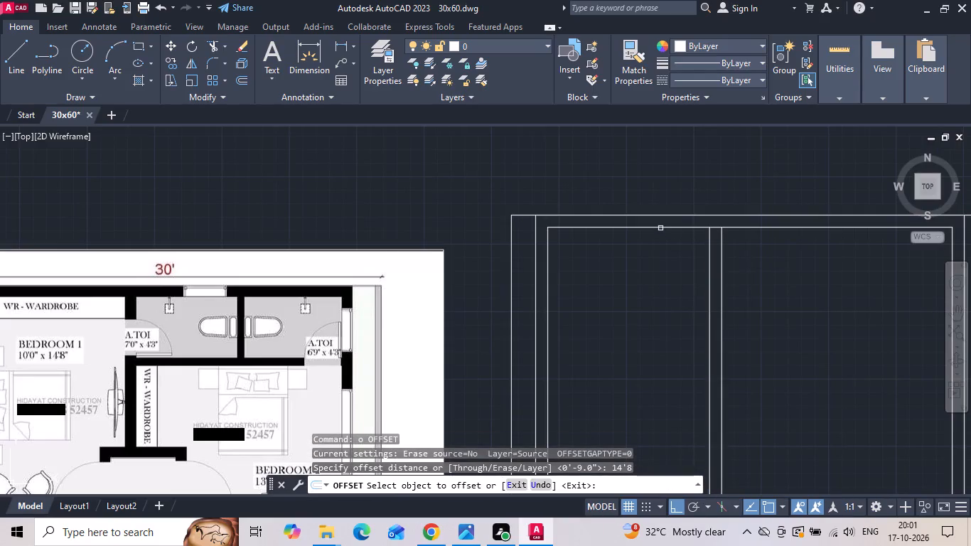
left_click(660, 227)
left_click(655, 273)
middle_click_drag(620, 316, 606, 267)
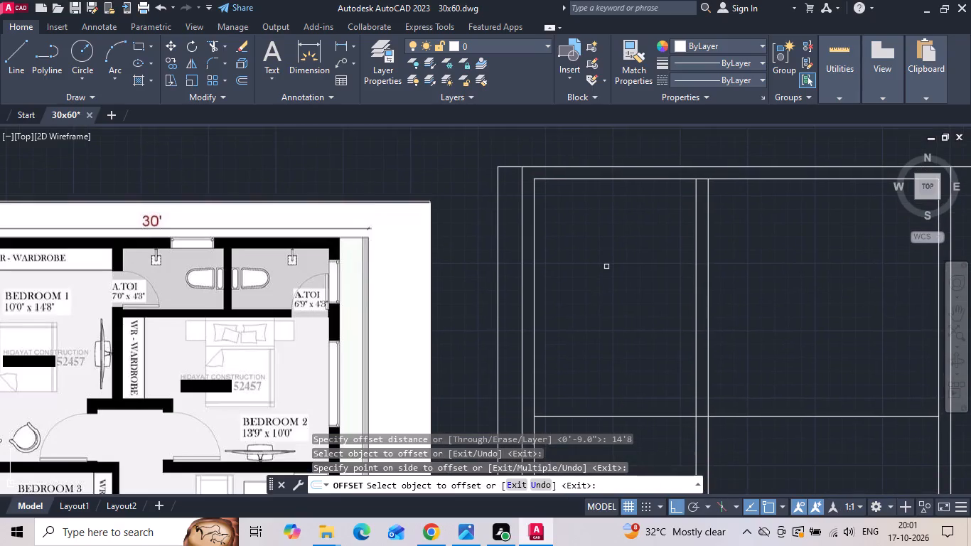
scroll(606, 267, "down", 1)
key("Escape")
Offset Bedroom 1's lower wall line 9" downward for the wall thickness.
type("o 9")
key("space")
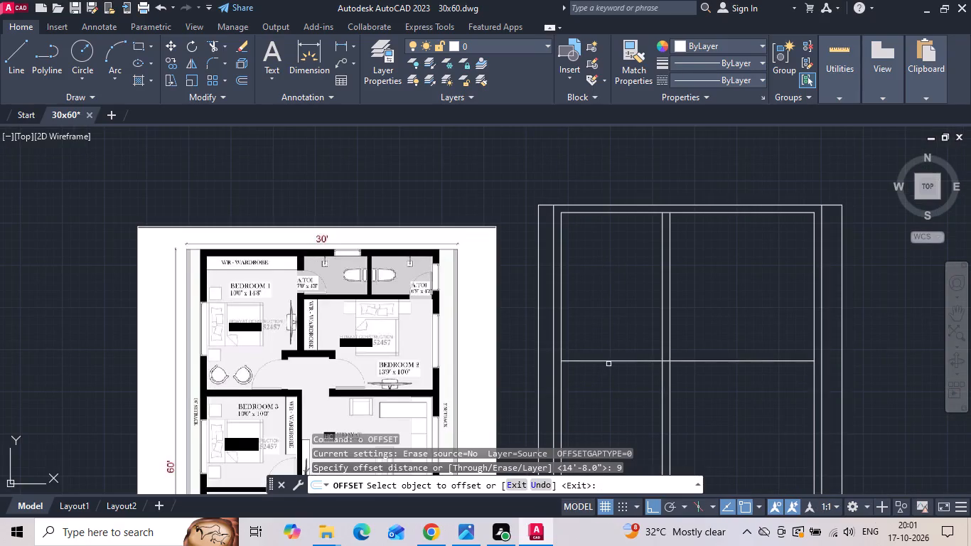
left_click(608, 363)
left_click(608, 360)
left_click(606, 382)
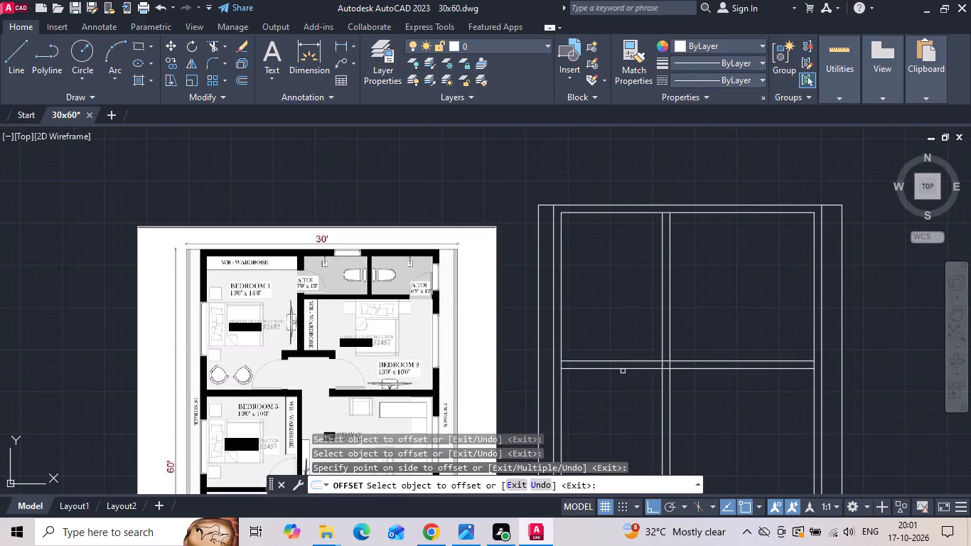
key("Escape")
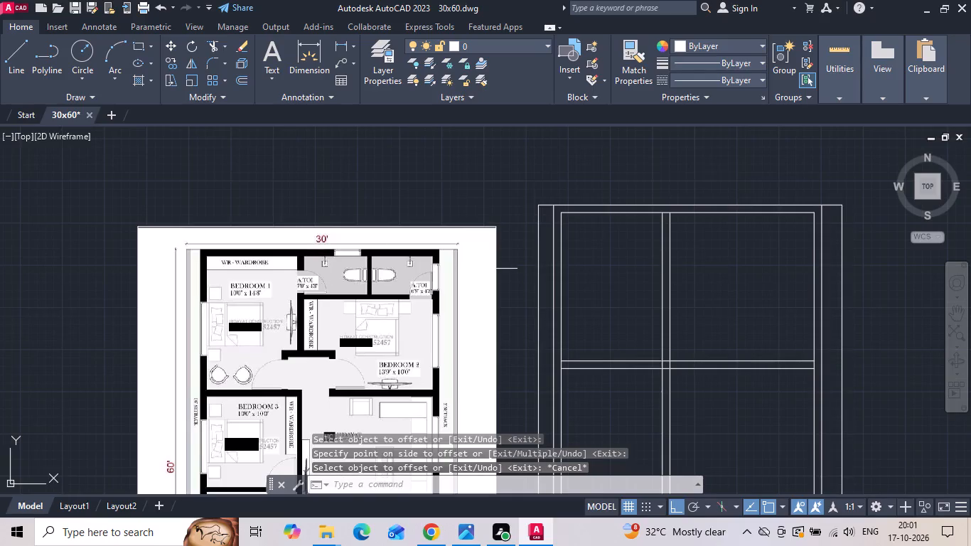
Offset the right line of the Bedroom 1 partition 7' to the right for the first attached toilet's width.
scroll(310, 293, "up", 2)
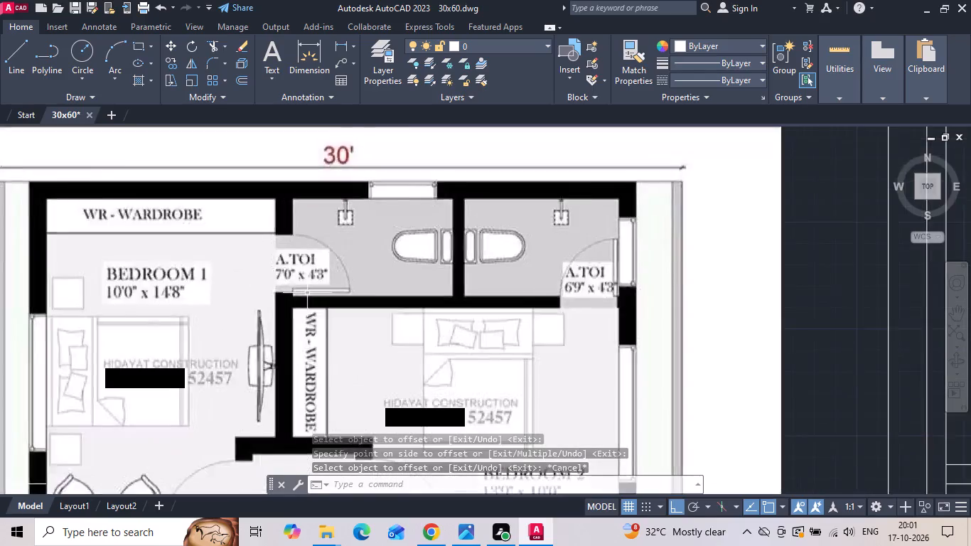
scroll(307, 293, "up", 1)
scroll(205, 292, "down", 4)
scroll(455, 275, "up", 2)
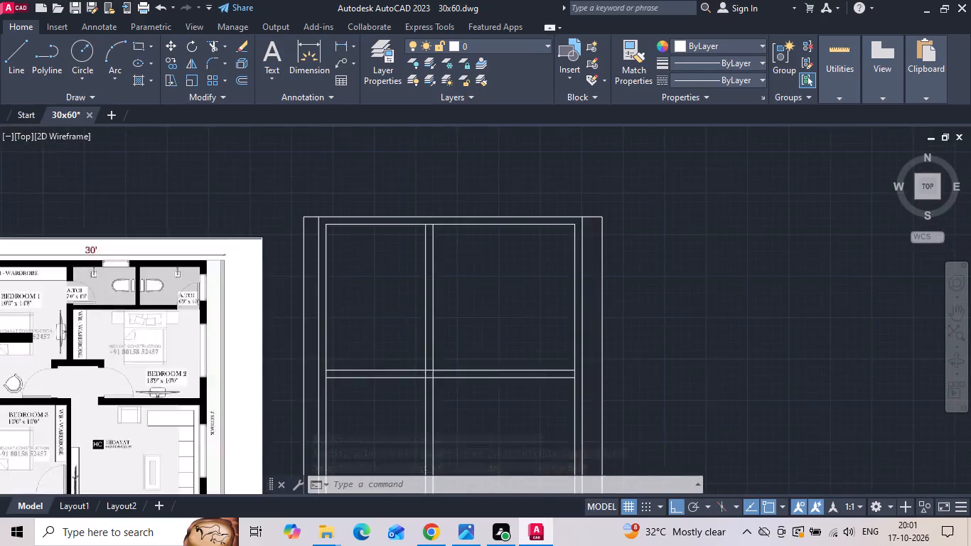
type("o 7'")
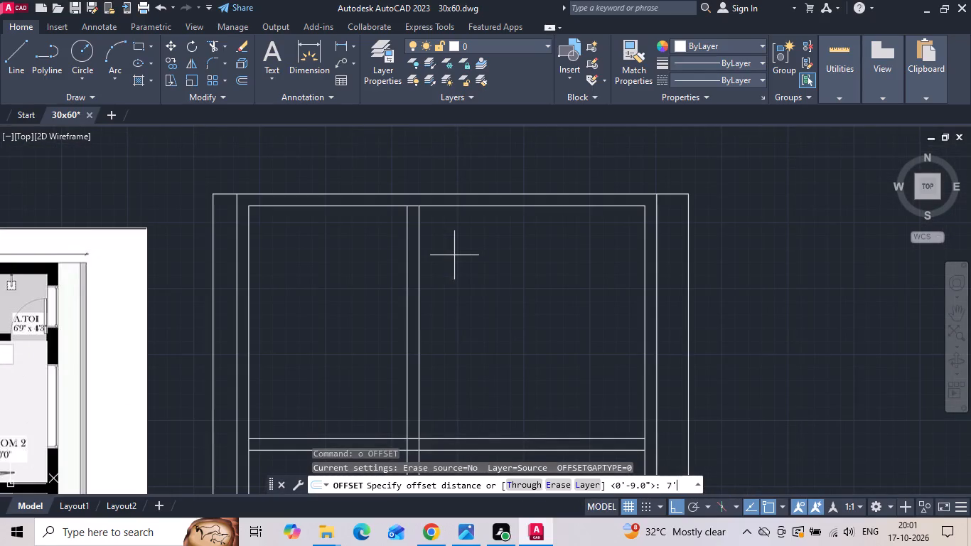
key("Return")
left_click_drag(419, 279, 434, 272)
left_click(467, 254)
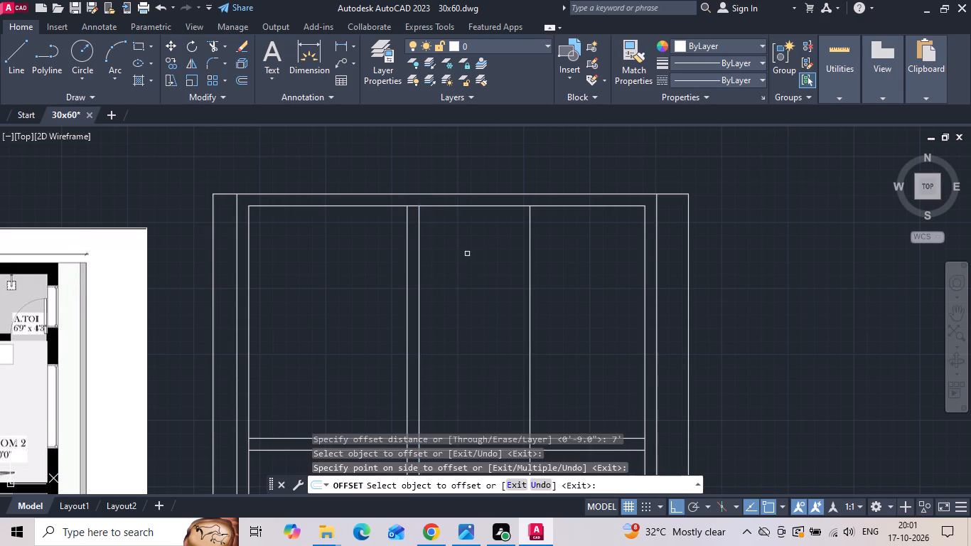
key("Escape")
Add linear dimensions across the first toilet's width and from its new line to the right wall's inner line.
left_click(341, 45)
scroll(407, 210, "up", 1)
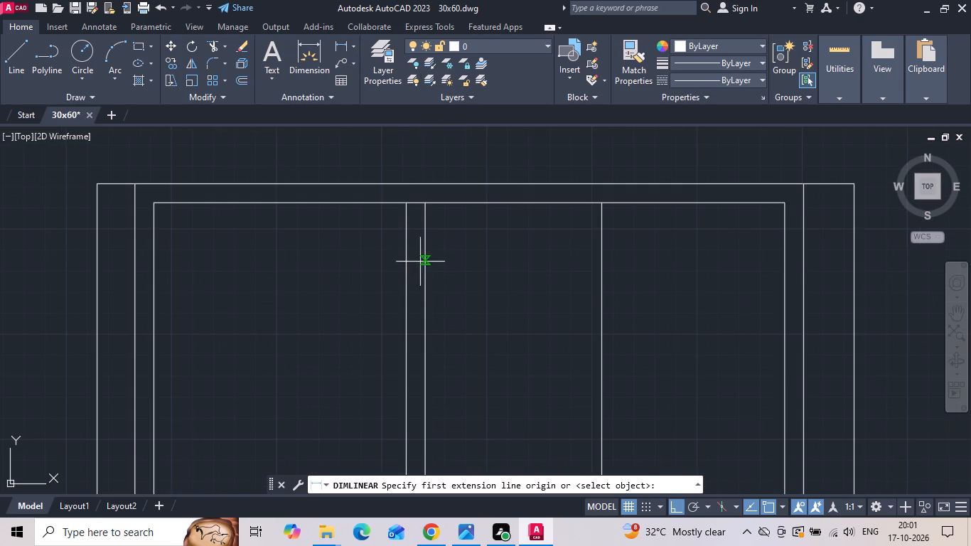
left_click(422, 267)
left_click(601, 268)
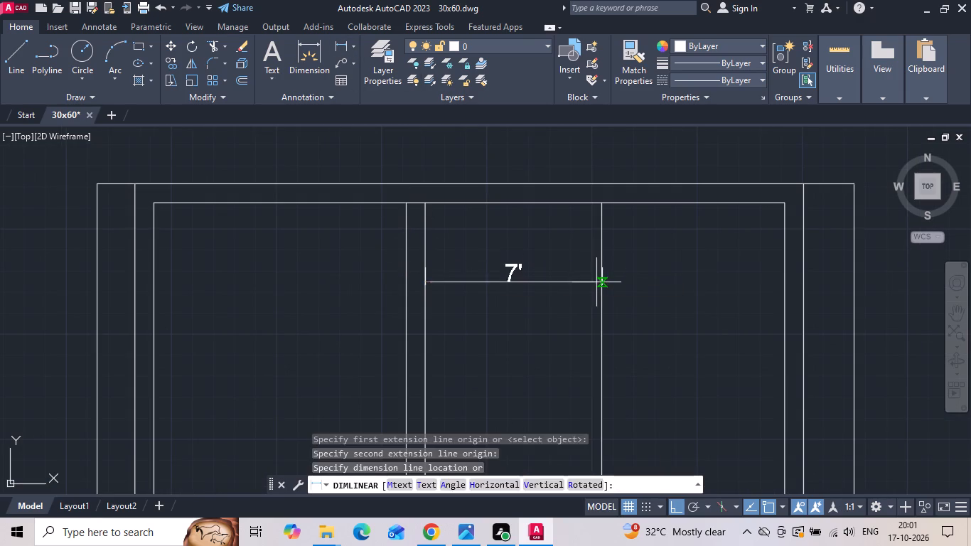
left_click(596, 282)
key("space")
left_click(605, 266)
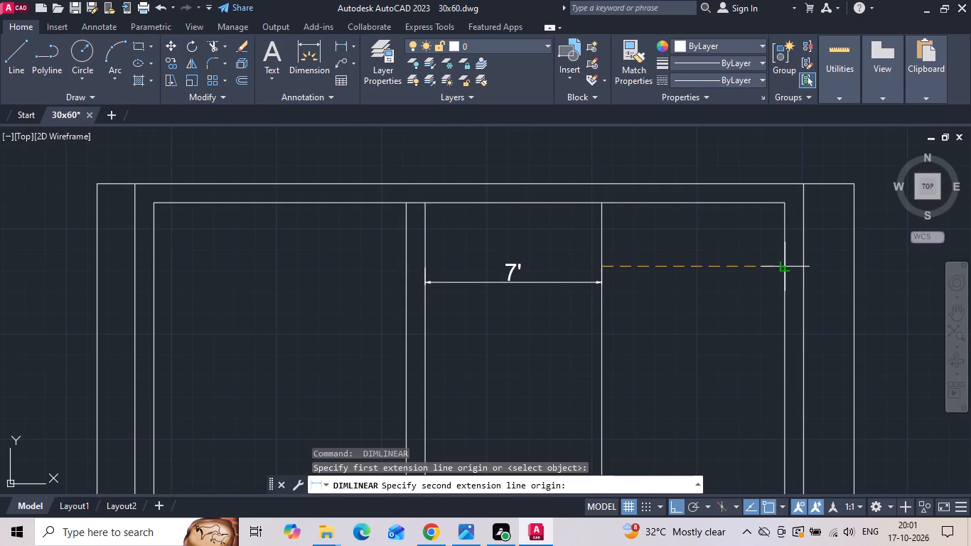
left_click(788, 267)
left_click(785, 281)
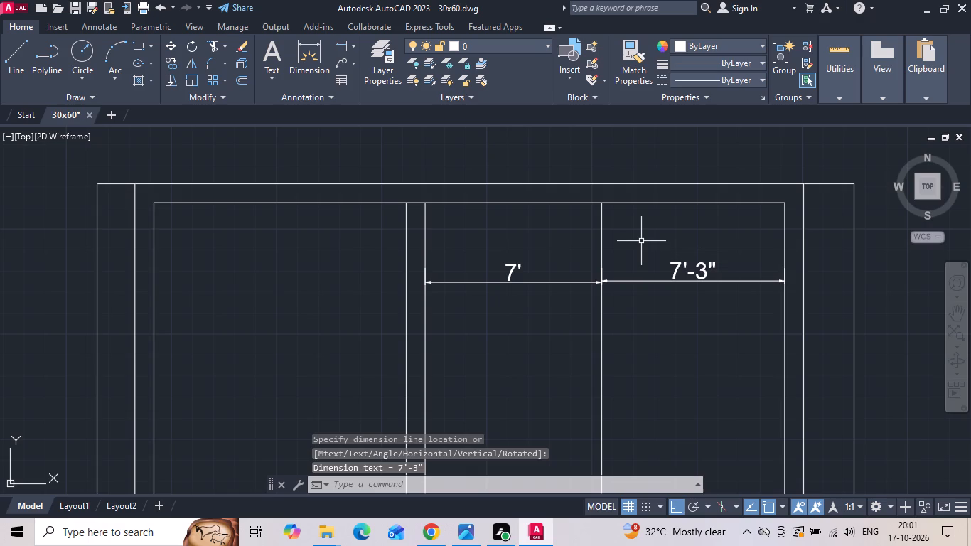
Offset the first toilet's right line 6" to the right for the partition thickness between the toilets.
type("o")
key("space")
type("6")
key("space")
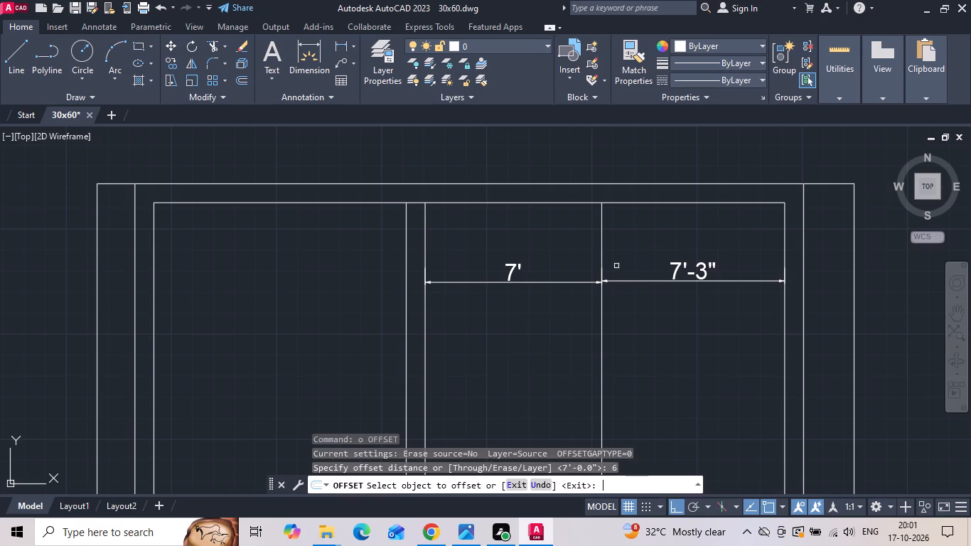
left_click_drag(602, 254, 609, 247)
left_click(641, 223)
key("Escape")
Stretch the start of the second toilet's width dimension to the right line of the toilet partition.
left_click_drag(654, 253, 645, 293)
left_click(645, 293)
scroll(635, 282, "up", 1)
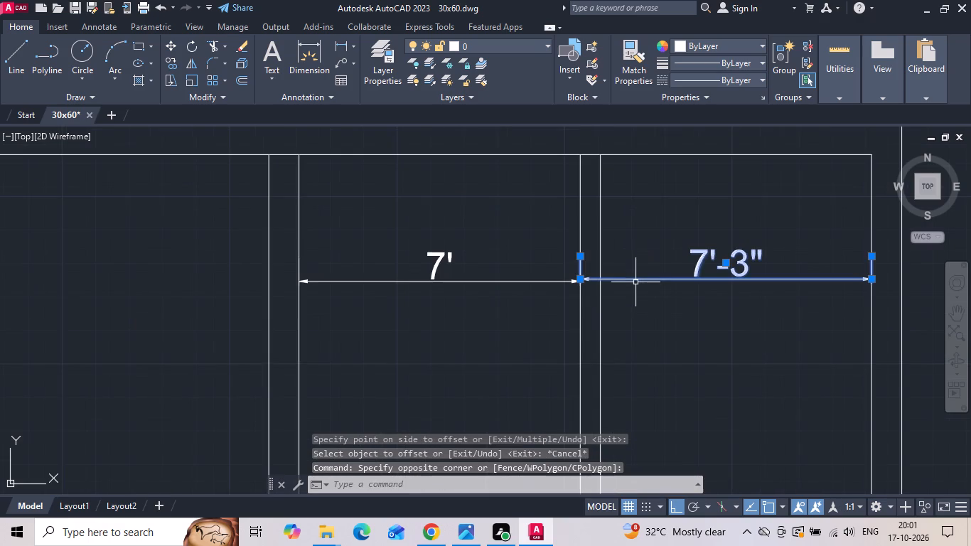
left_click(578, 256)
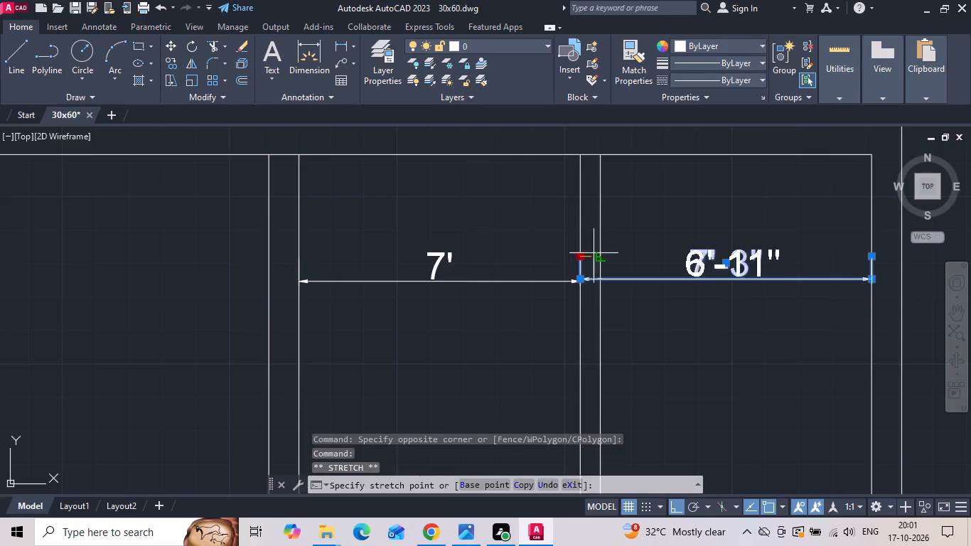
left_click(603, 255)
scroll(704, 283, "down", 2)
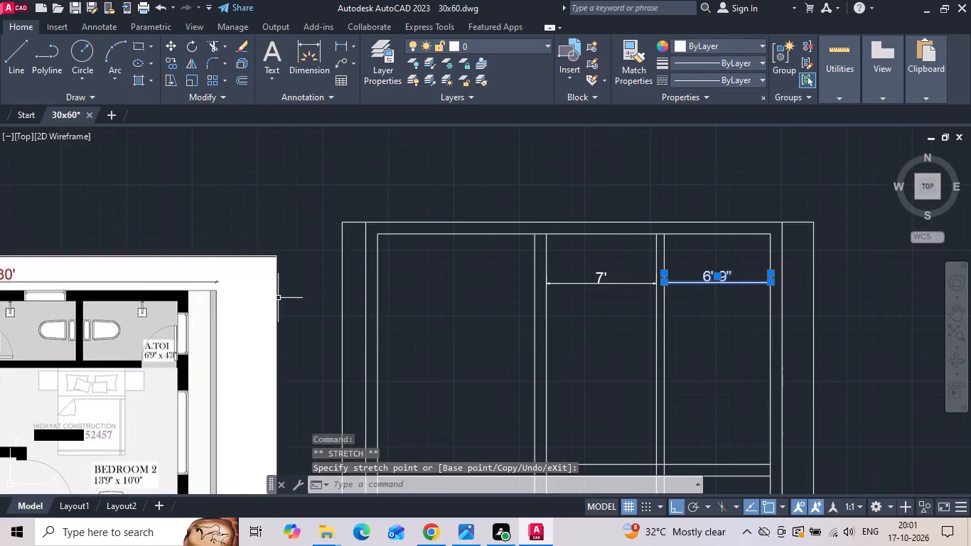
key("Escape")
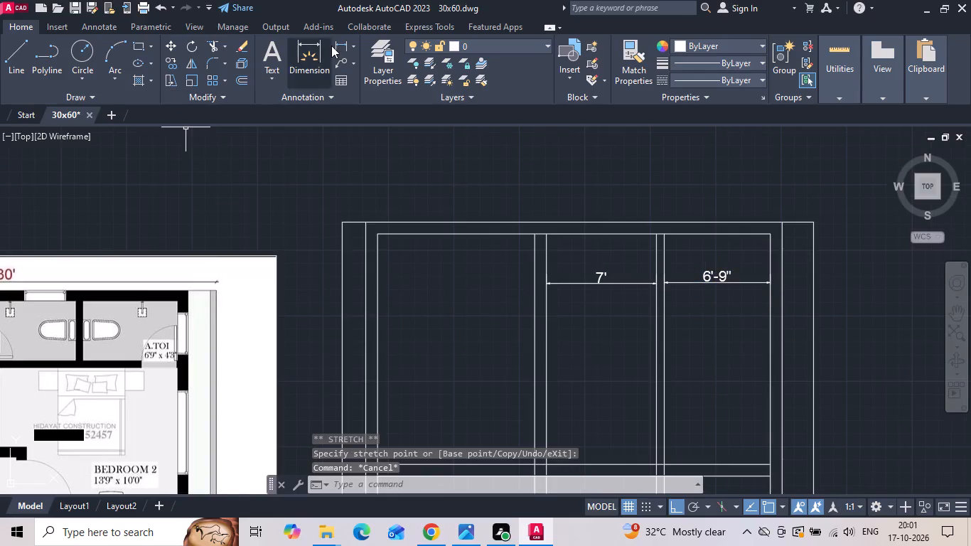
Measure the thickness of the partition between the two toilets.
left_click(349, 38)
scroll(628, 299, "up", 2)
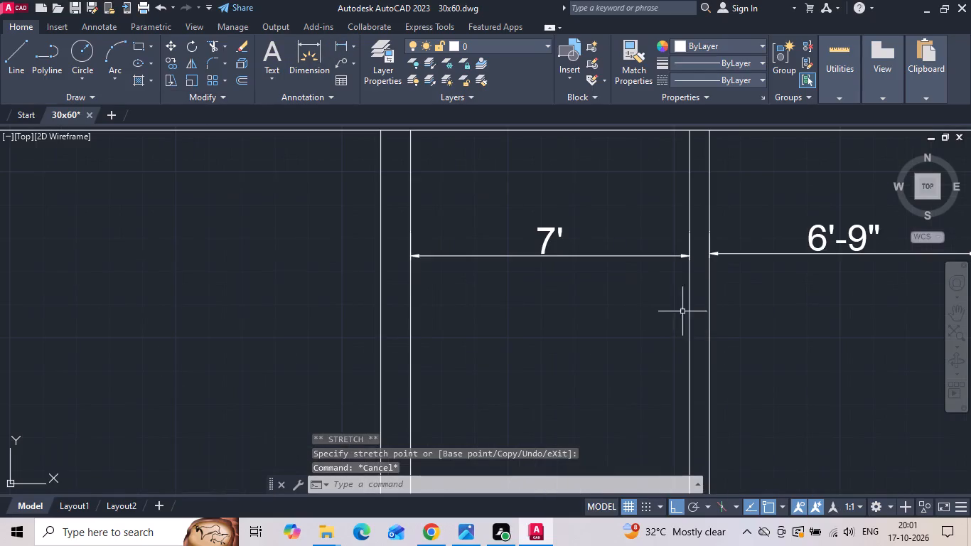
left_click(688, 311)
key("Escape")
left_click(343, 39)
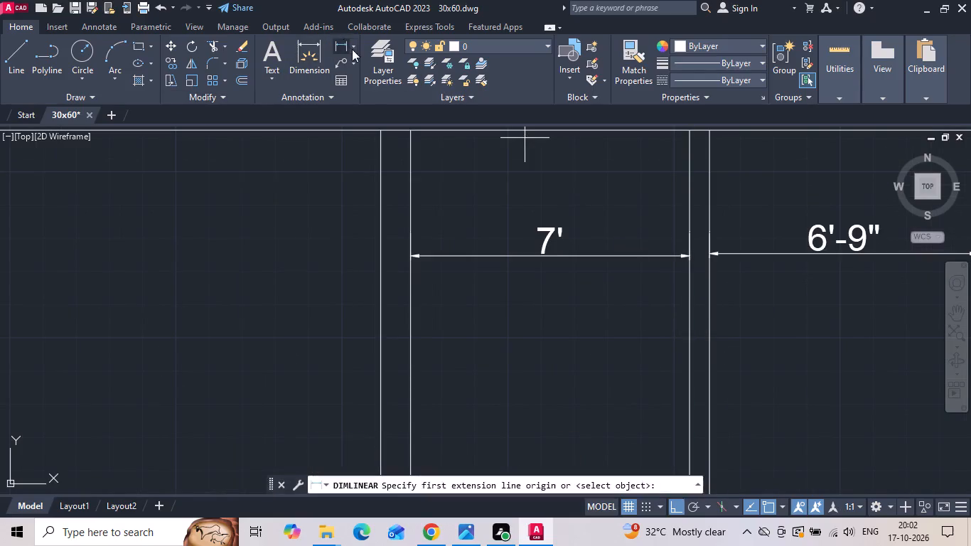
left_click(690, 314)
left_click(709, 316)
scroll(709, 316, "down", 1)
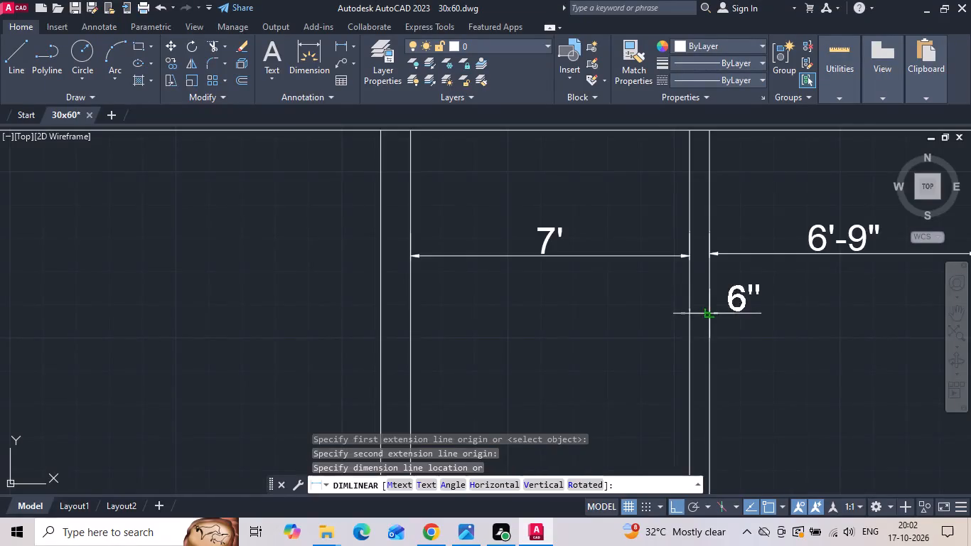
scroll(709, 316, "down", 2)
key("Escape")
Examine the attached toilet and Bedroom 2 sizes and walls in the reference floor plan.
scroll(314, 318, "up", 2)
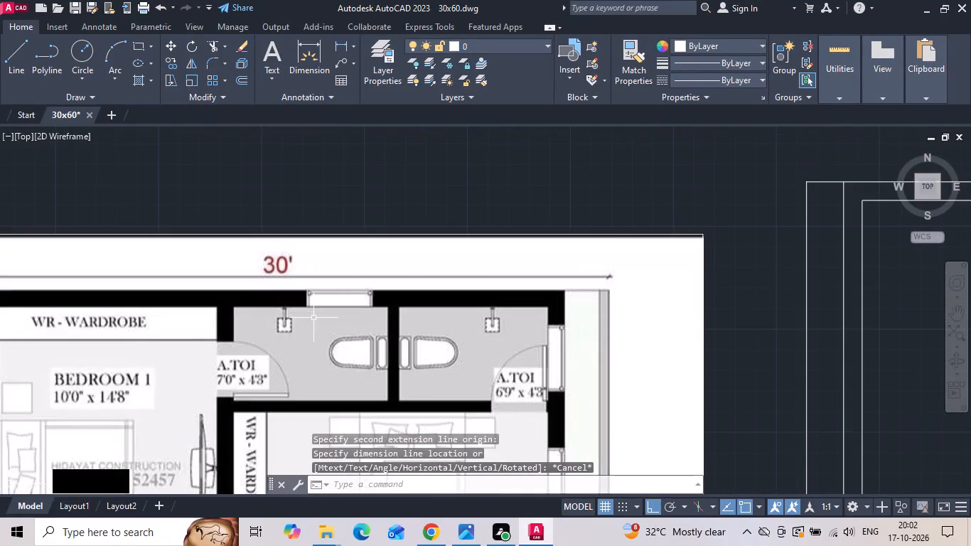
middle_click_drag(294, 360, 287, 277)
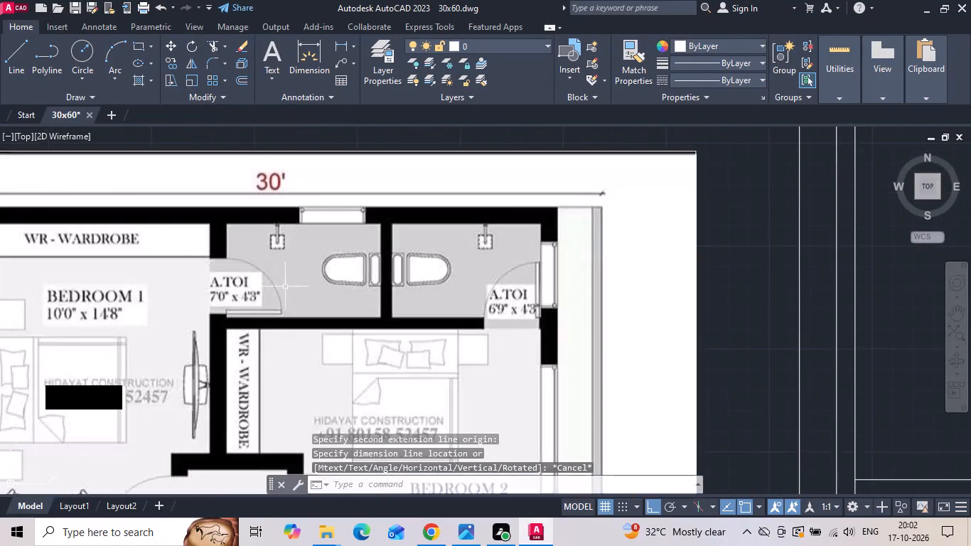
scroll(235, 304, "up", 3)
scroll(395, 225, "down", 1)
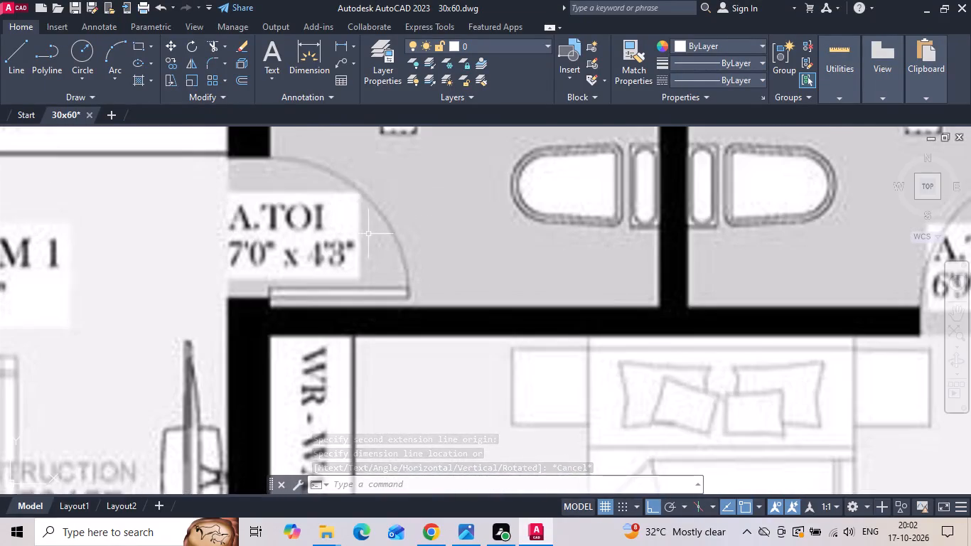
scroll(368, 234, "down", 2)
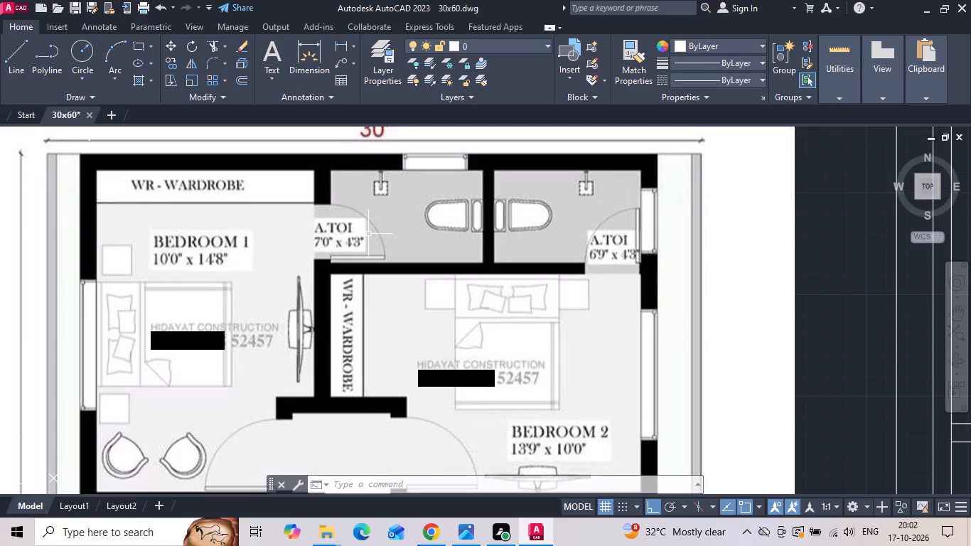
scroll(368, 234, "down", 1)
middle_click_drag(360, 336, 340, 275)
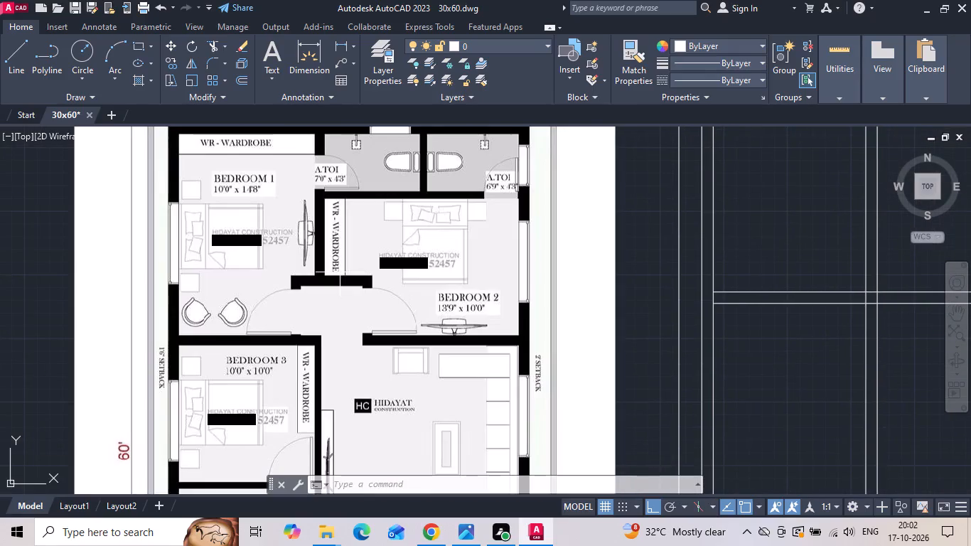
key("Escape")
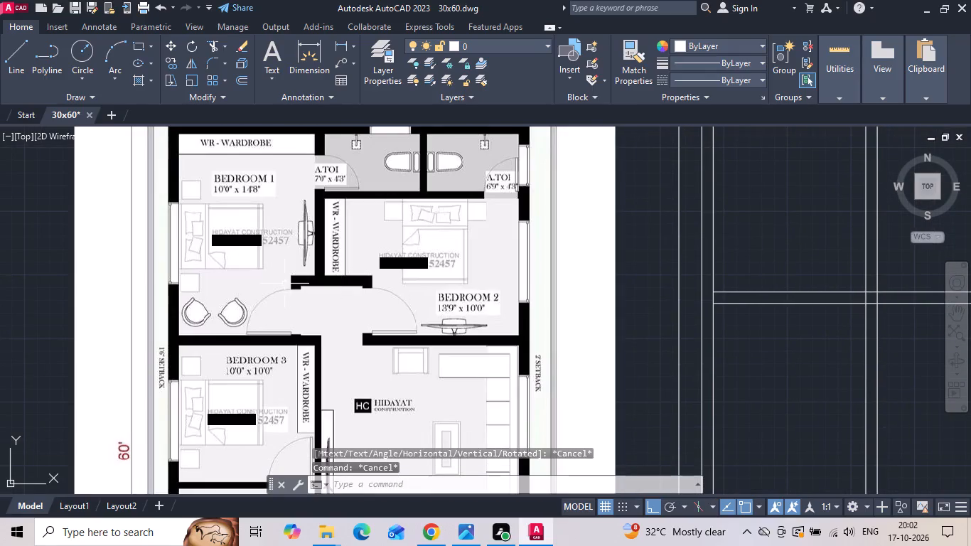
Copy the upper line of Bedroom 1's lower wall 10' upward for Bedroom 2's length.
scroll(226, 306, "down", 2)
scroll(562, 288, "up", 2)
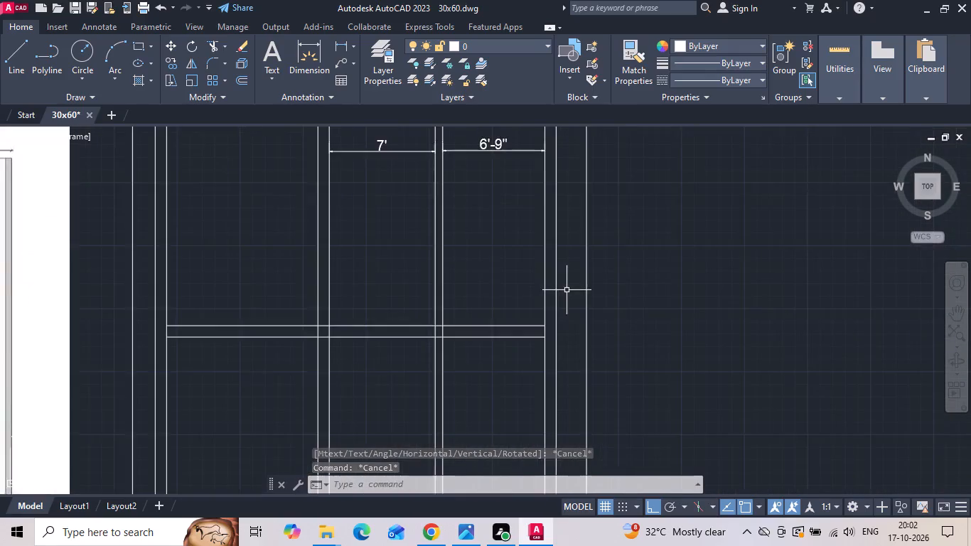
scroll(567, 291, "down", 2)
scroll(517, 306, "up", 2)
left_click_drag(476, 311, 471, 322)
left_click(466, 332)
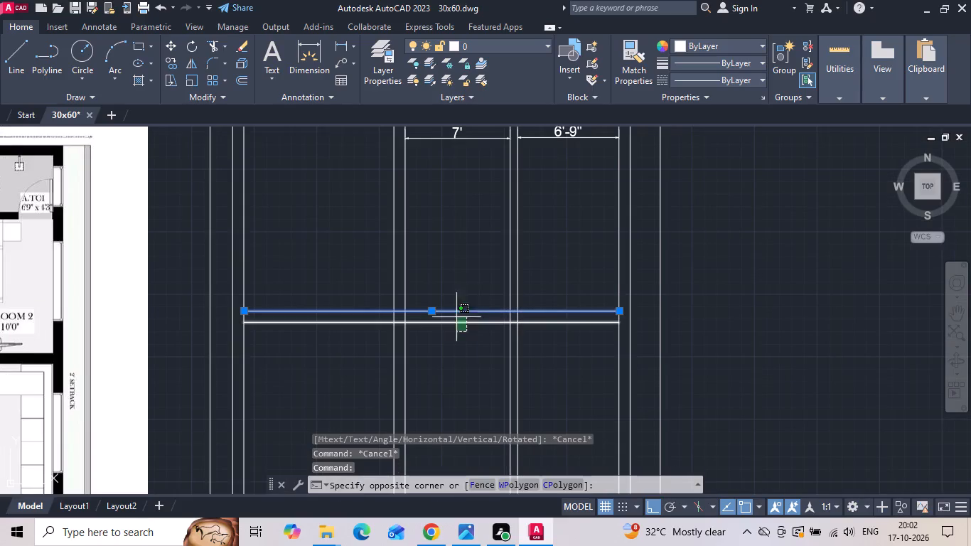
left_click(461, 378)
right_click(454, 278)
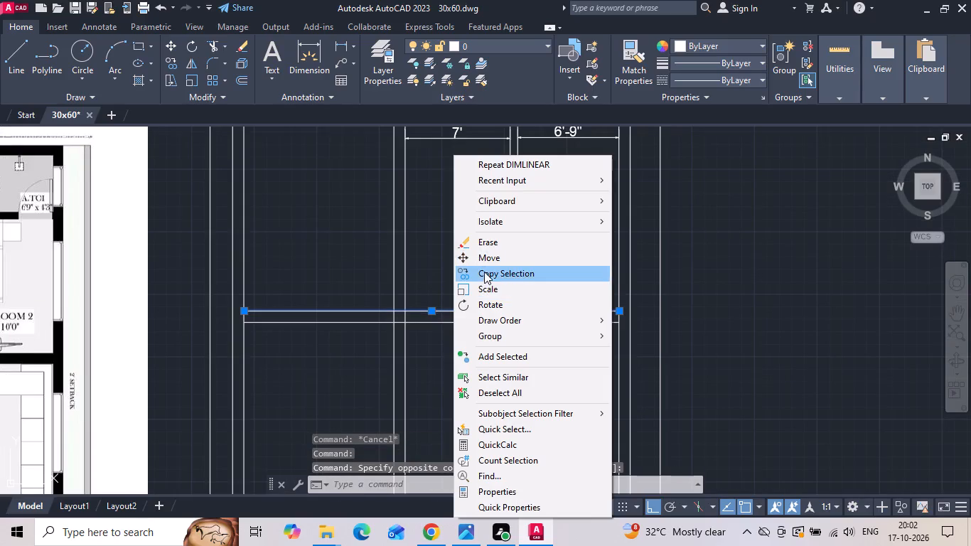
left_click(484, 272)
left_click_drag(476, 283, 474, 271)
scroll(501, 295, "down", 1)
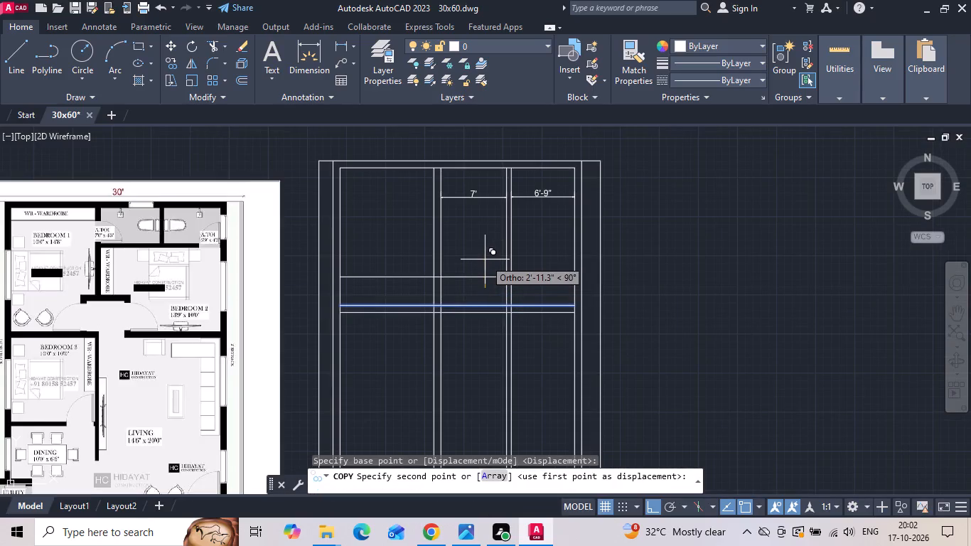
type("10'")
key("Return")
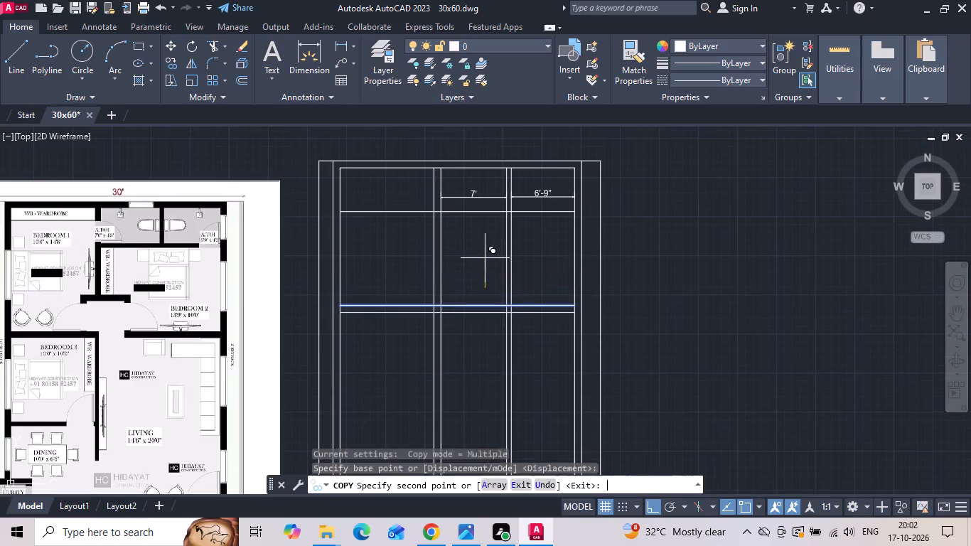
key("Escape")
Offset Bedroom 2's new top line 6" upward for the wall thickness below the toilets.
scroll(518, 203, "up", 2)
type("o")
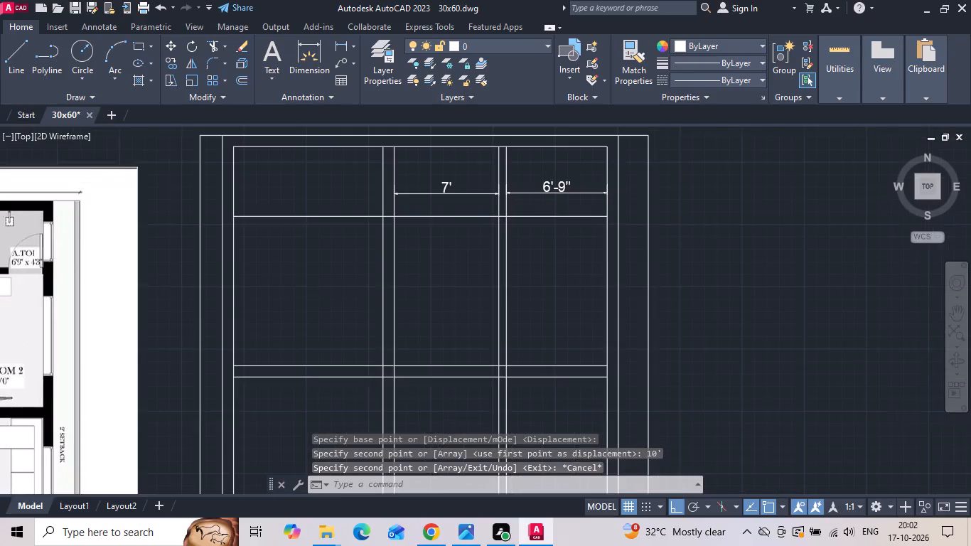
key("space")
type("6")
key("space")
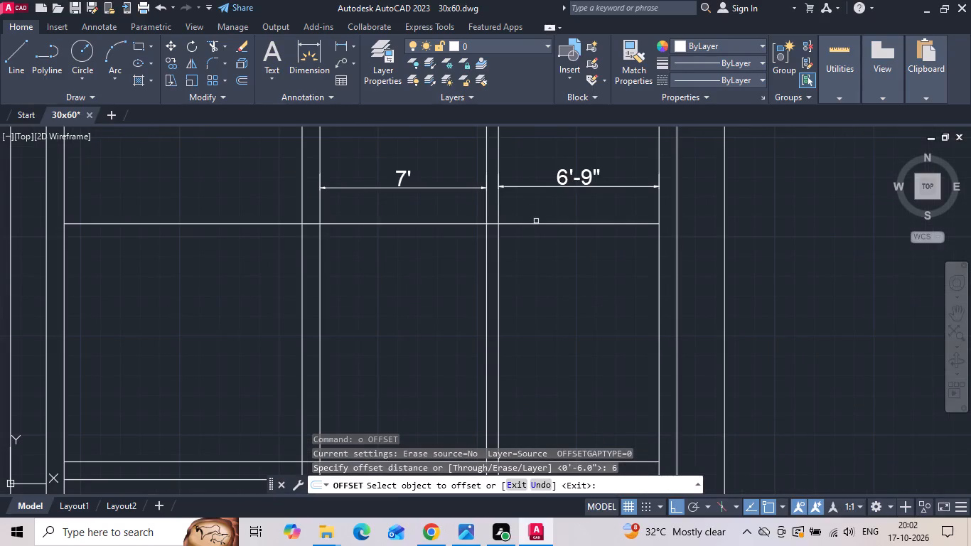
left_click(536, 223)
left_click(536, 208)
middle_click_drag(501, 370, 498, 388)
key("Escape")
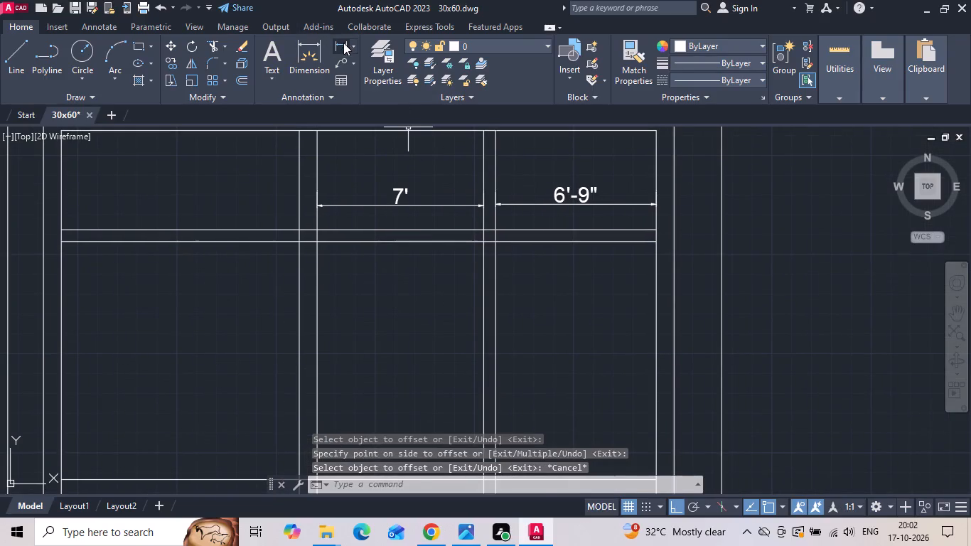
Measure the first toilet's length from its lower wall line to the inner top line.
left_click(343, 43)
middle_click_drag(429, 220, 433, 277)
left_click(441, 283)
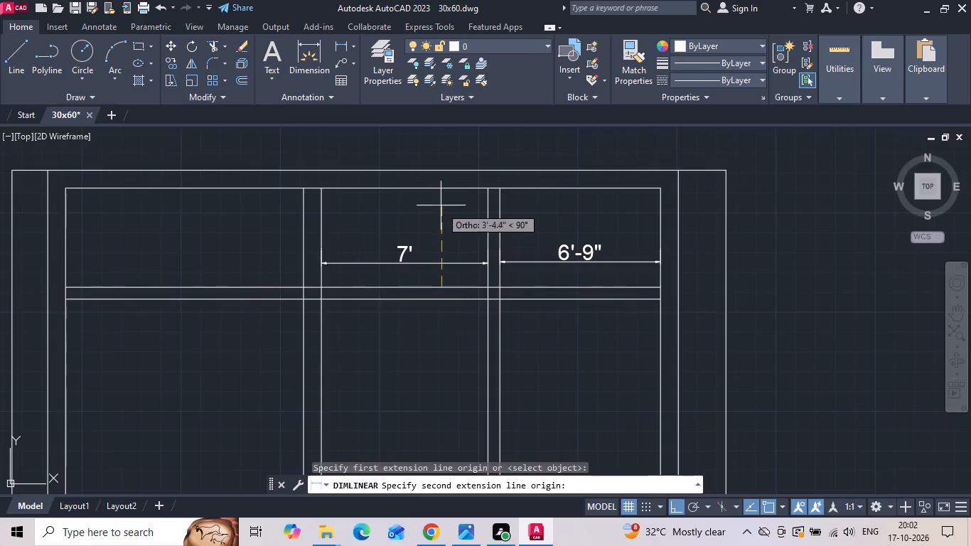
left_click(441, 192)
key("Escape")
Measure Bedroom 2's length between its upper and lower wall lines.
scroll(468, 188, "down", 1)
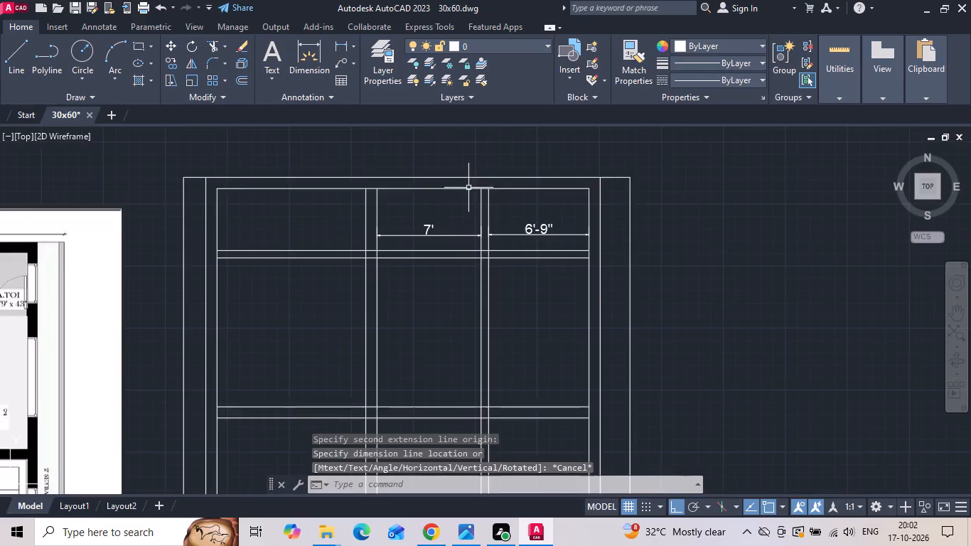
key("space")
left_click_drag(452, 262, 452, 274)
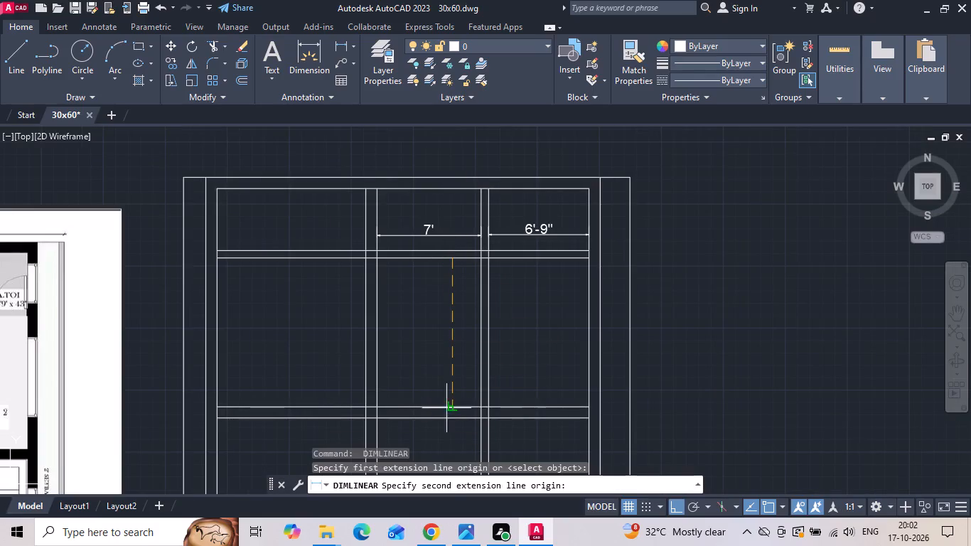
left_click(450, 407)
key("Escape")
scroll(454, 392, "down", 1)
scroll(192, 421, "up", 2)
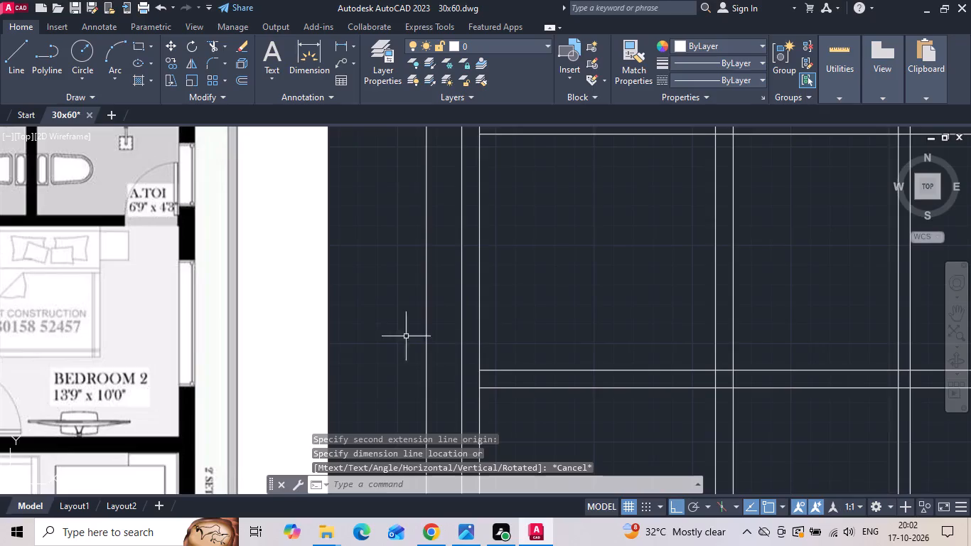
Measure Bedroom 1's length from its lower wall line to the inner top line.
scroll(168, 217, "up", 2)
scroll(318, 254, "down", 3)
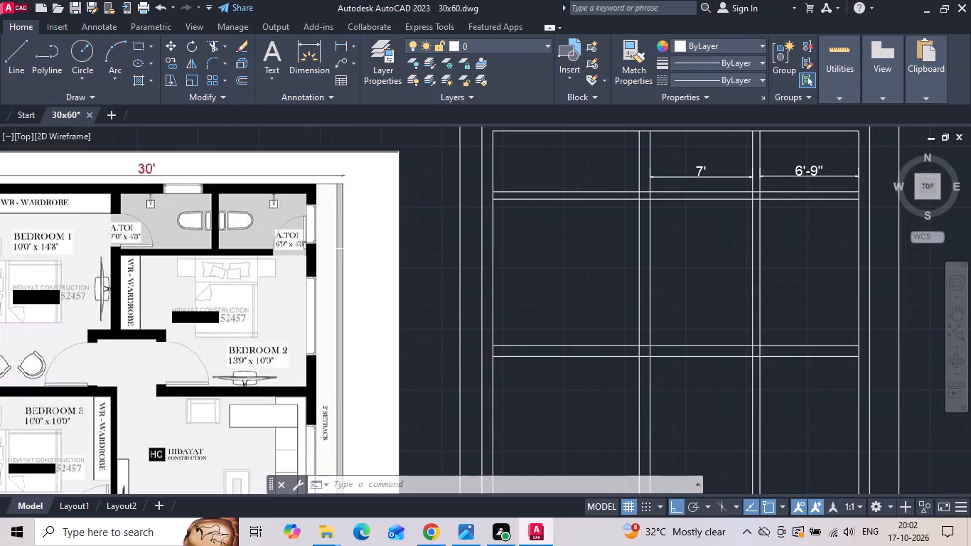
scroll(354, 249, "down", 1)
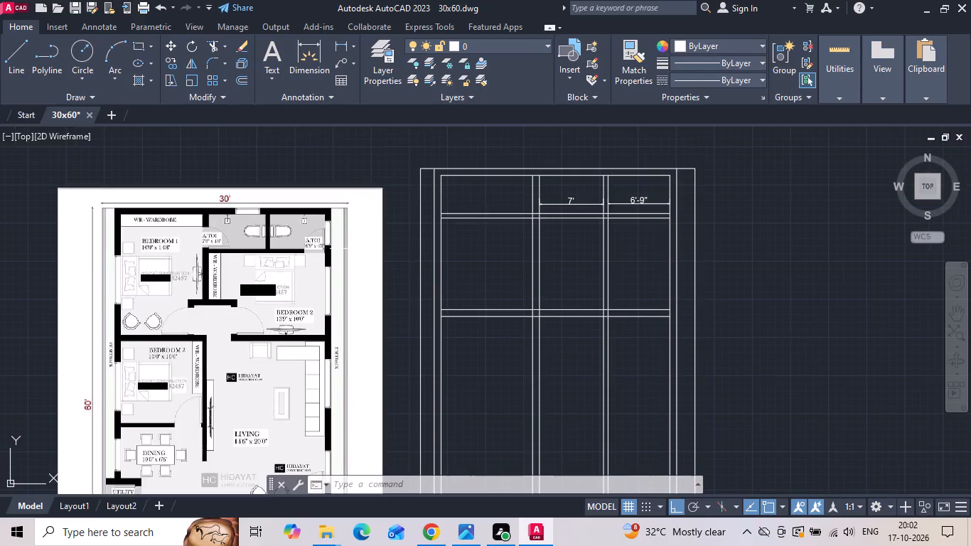
key("space")
left_click(479, 309)
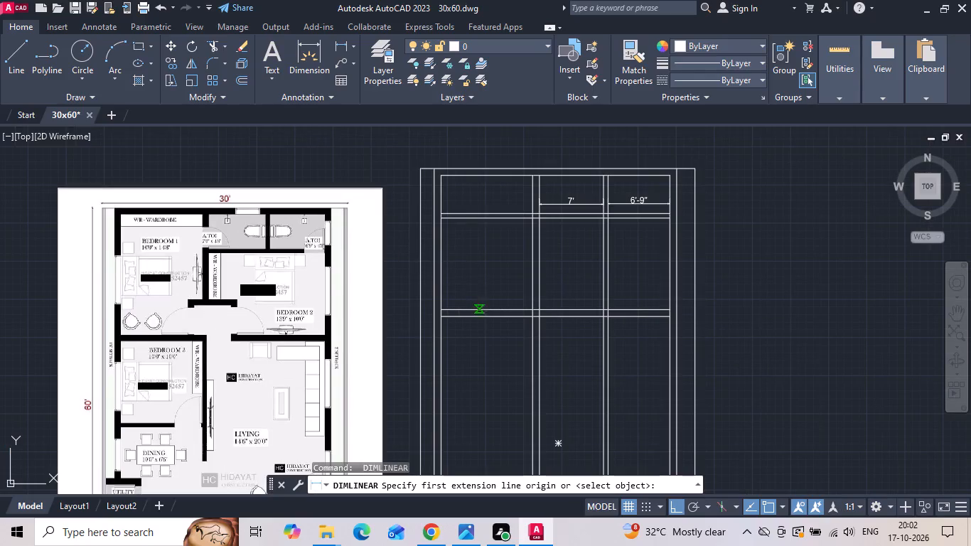
left_click(478, 173)
scroll(486, 235, "up", 3)
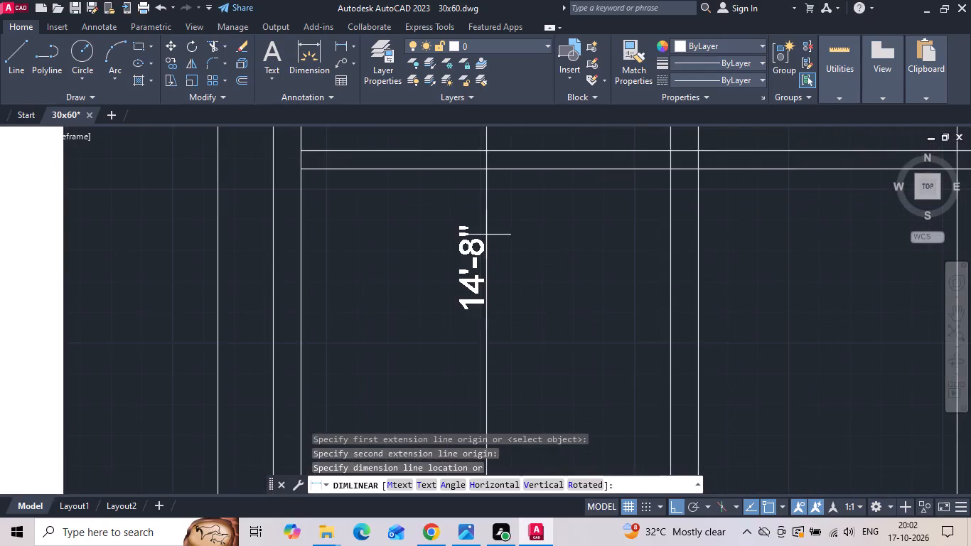
scroll(486, 235, "down", 2)
key("Escape")
scroll(486, 235, "down", 2)
scroll(481, 269, "up", 1)
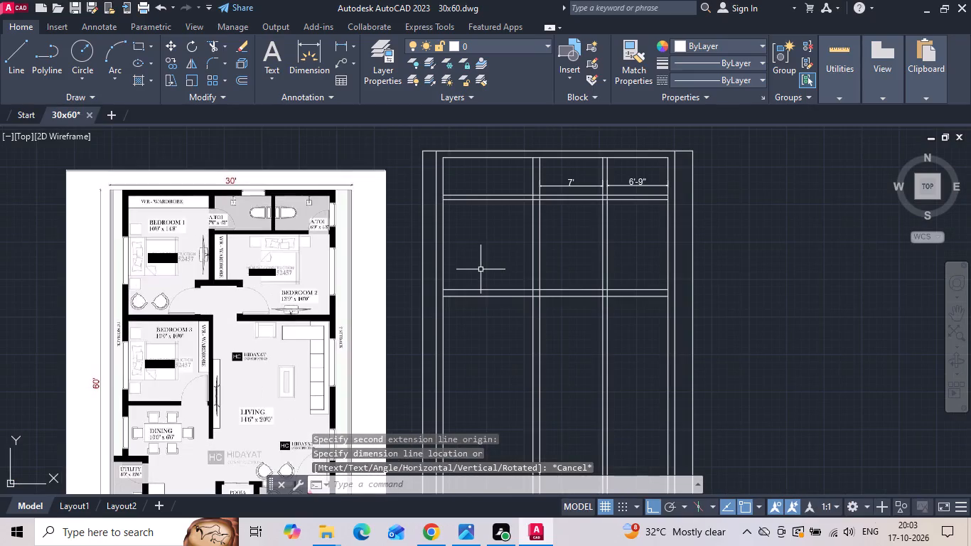
Trim the toilets' lower wall lines across Bedroom 1 and the toilet partition lines inside and below Bedroom 2.
type("tr")
key("space")
key("space")
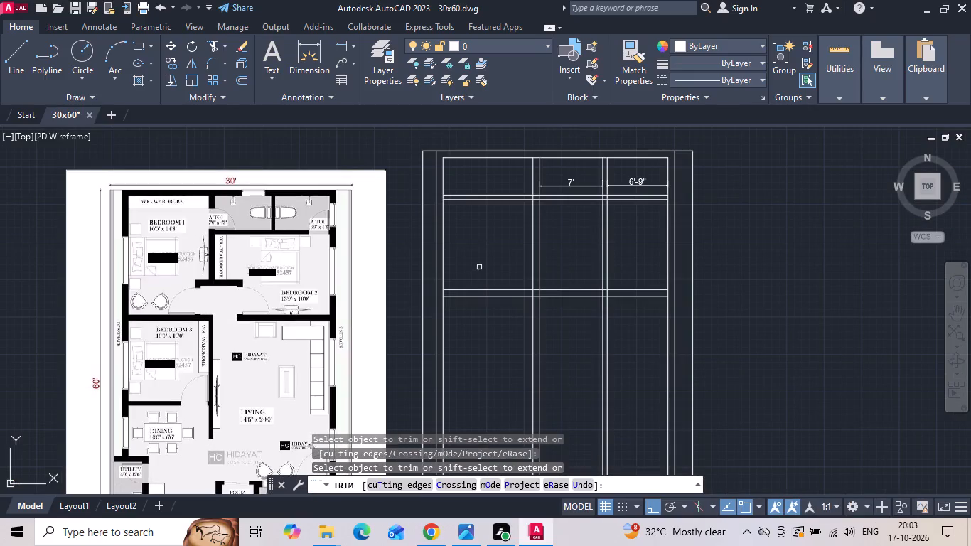
left_click_drag(495, 173, 509, 225)
left_click_drag(599, 253, 621, 273)
middle_click_drag(613, 348, 617, 338)
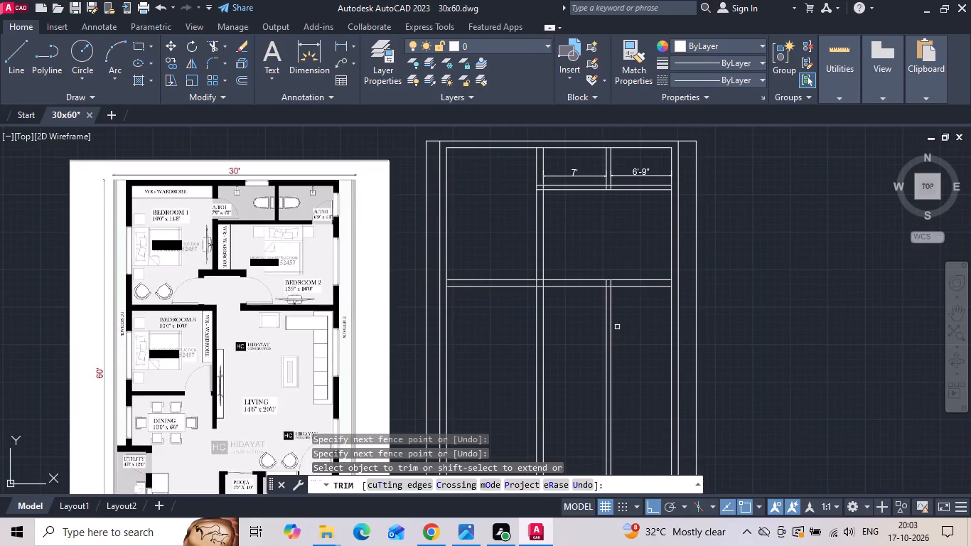
left_click(617, 324)
left_click(586, 319)
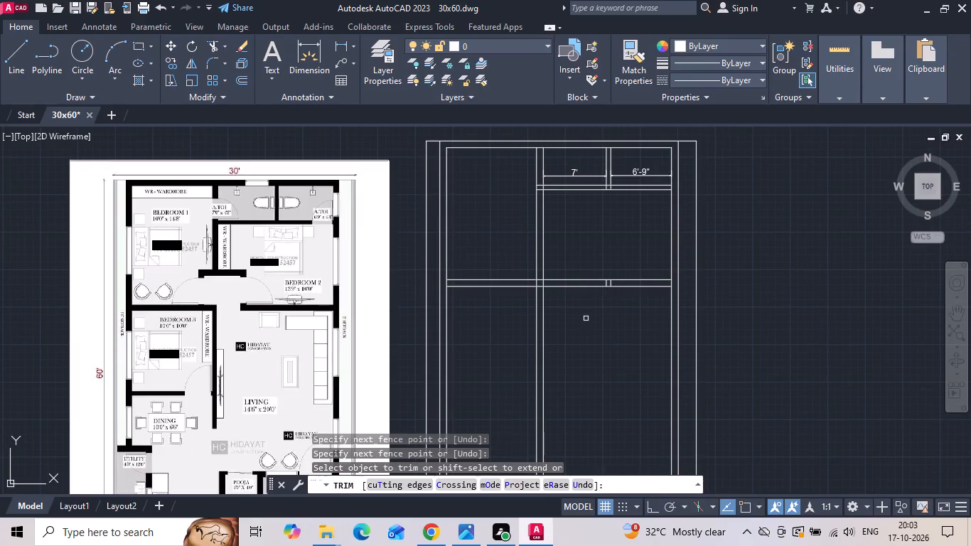
scroll(154, 352, "up", 2)
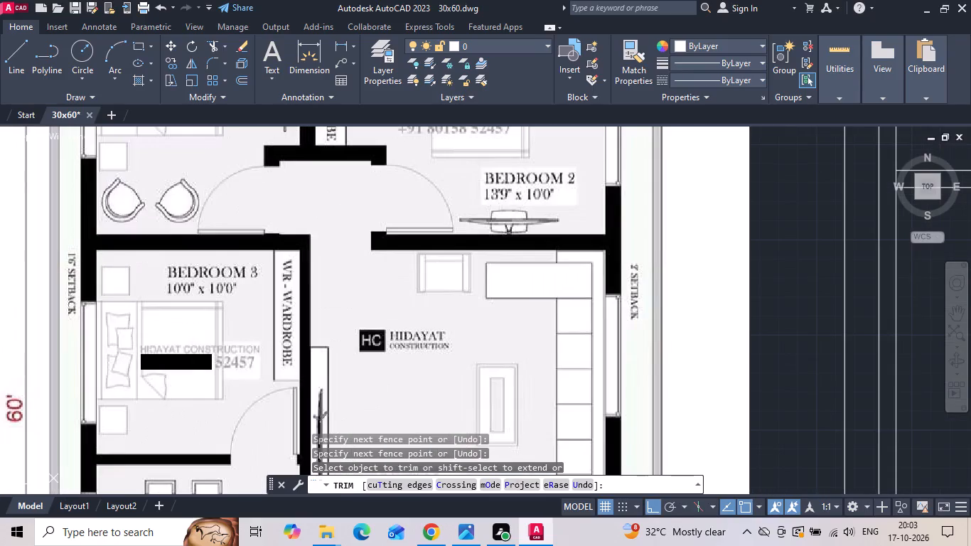
scroll(206, 277, "down", 1)
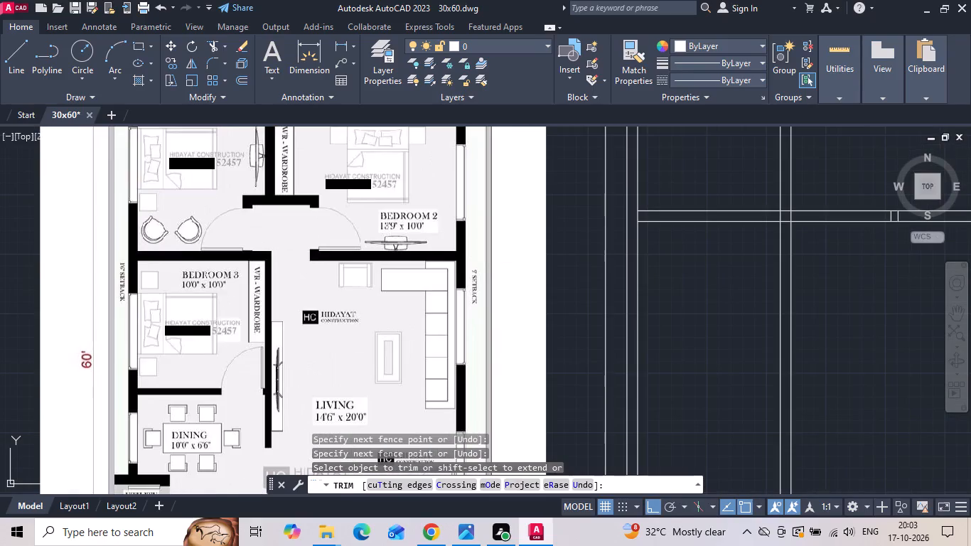
key("Escape")
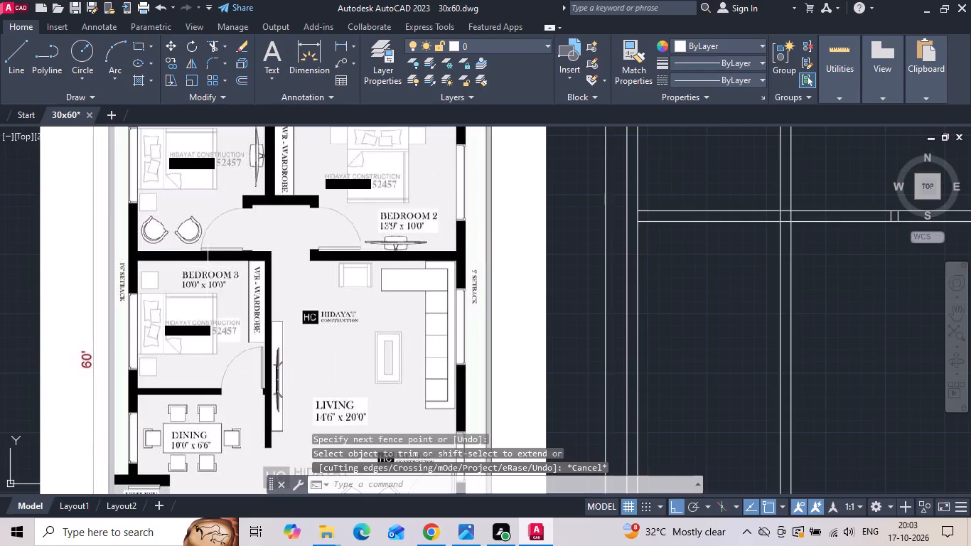
Offset the bottom line of Bedroom 1's lower wall 10' downward for Bedroom 3's length.
type("o 10'")
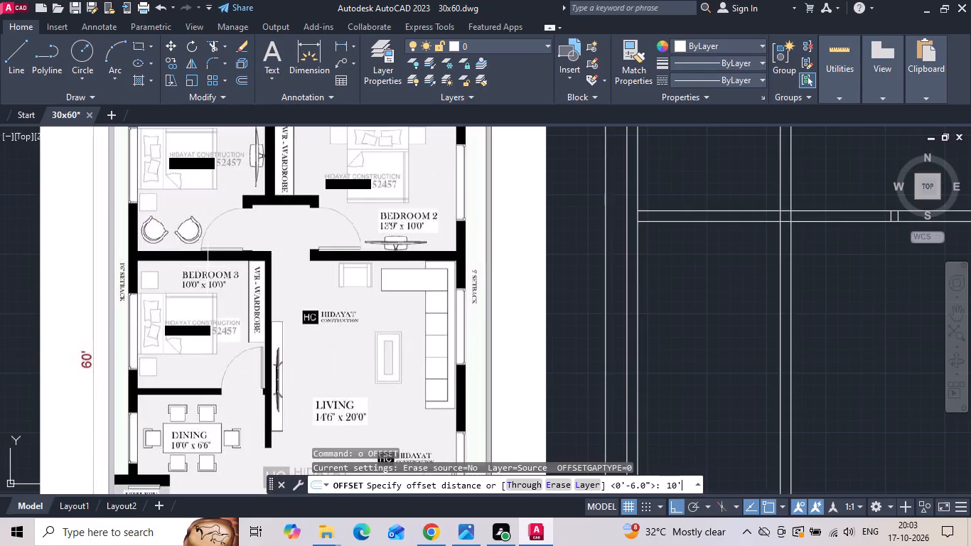
key("Return")
scroll(446, 215, "down", 1)
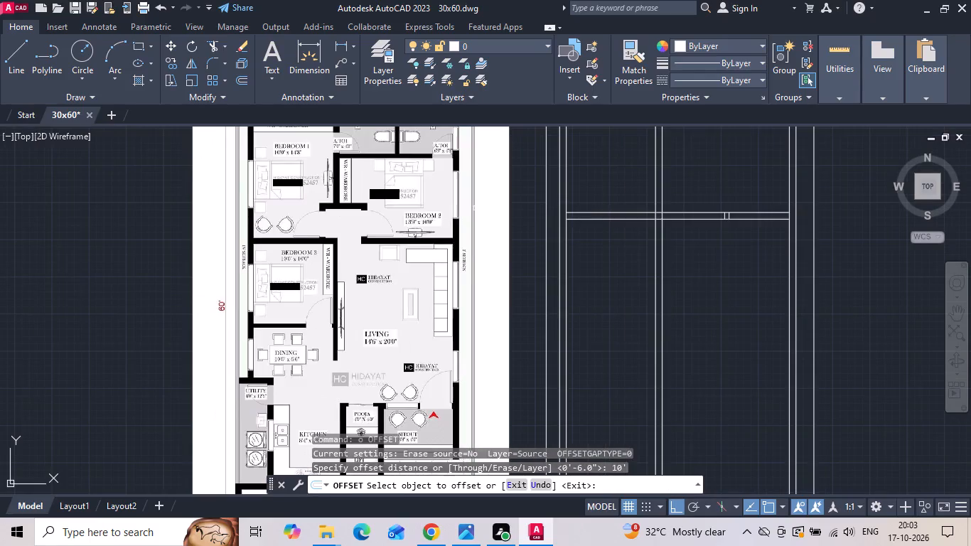
left_click(592, 218)
left_click(601, 282)
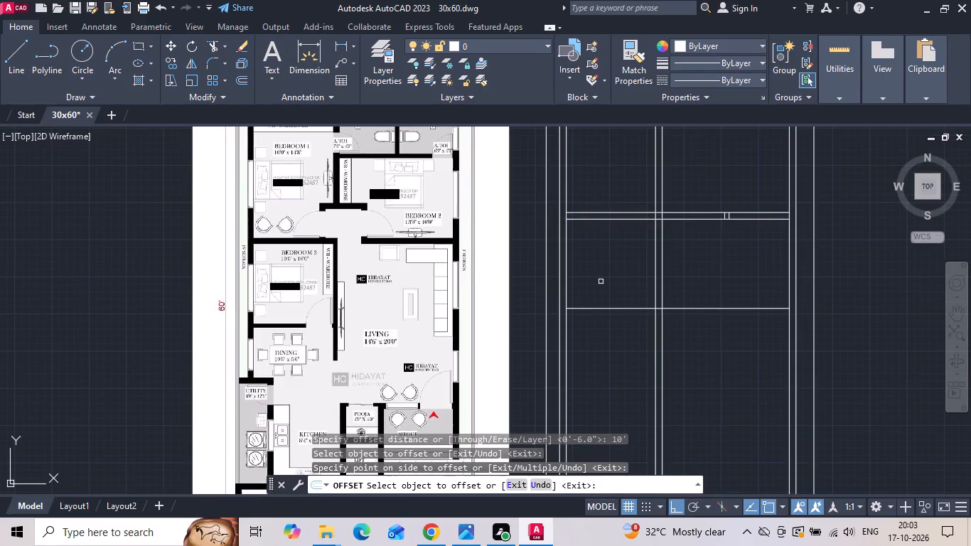
key("Escape")
Offset Bedroom 3's new lower line 6" downward for the wall thickness above the dining area.
type("o")
key("space")
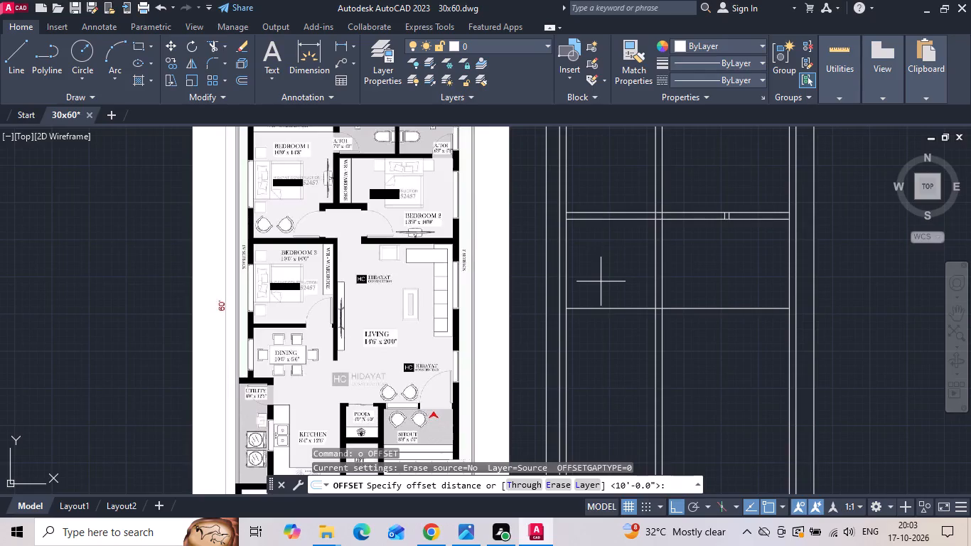
type("6")
key("space")
scroll(579, 302, "up", 1)
left_click(576, 311)
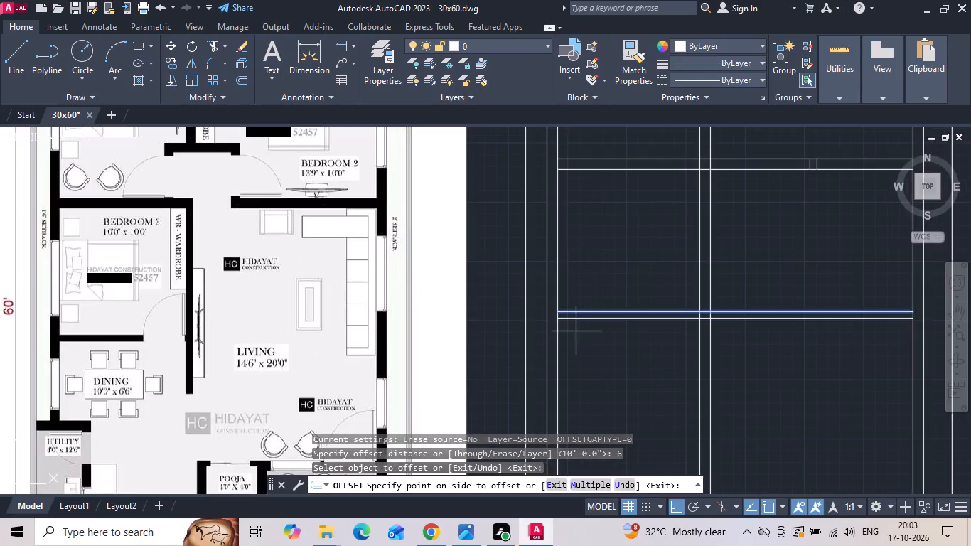
left_click(576, 335)
middle_click_drag(574, 335, 569, 242)
key("Escape")
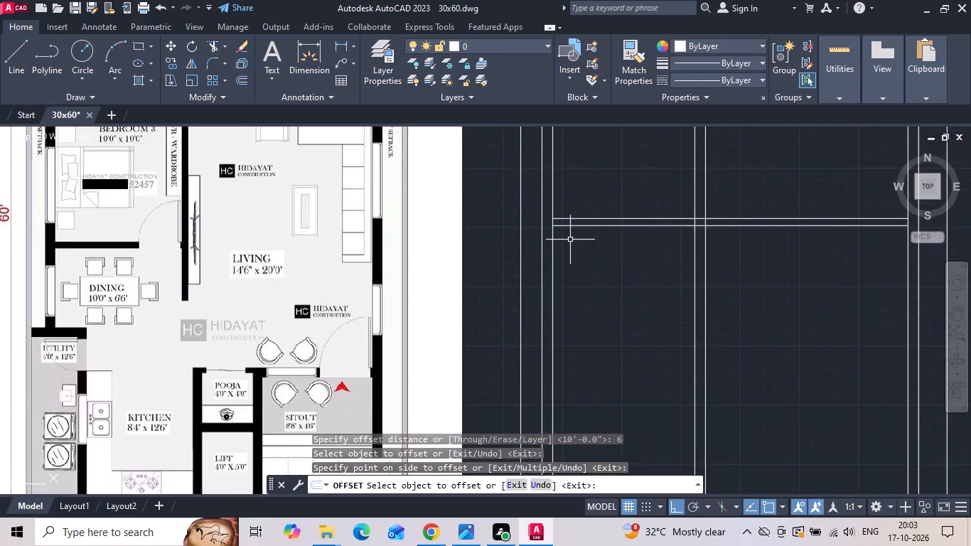
Offset the bottom line of Bedroom 3's lower wall 6'6" downward for the dining area's length.
type("o")
key("space")
type("6'")
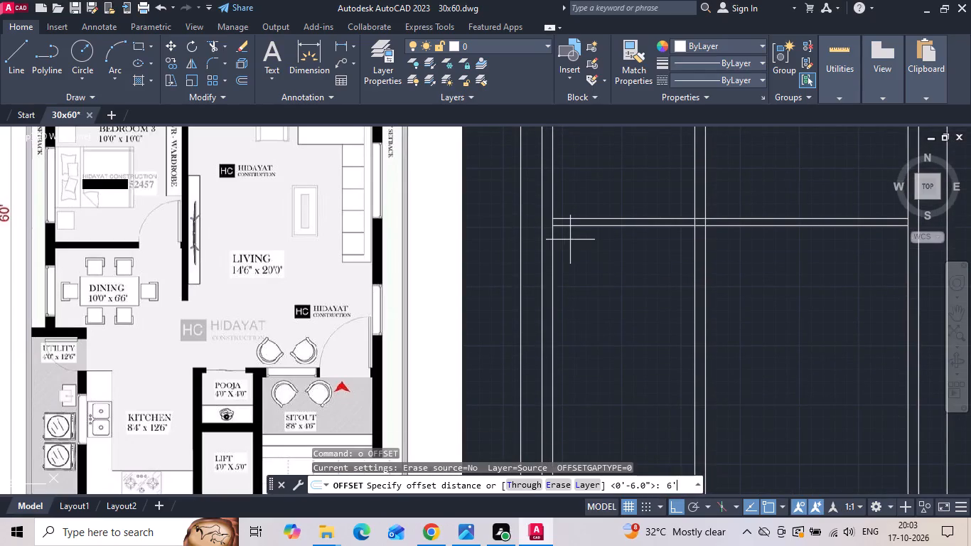
type("6")
key("space")
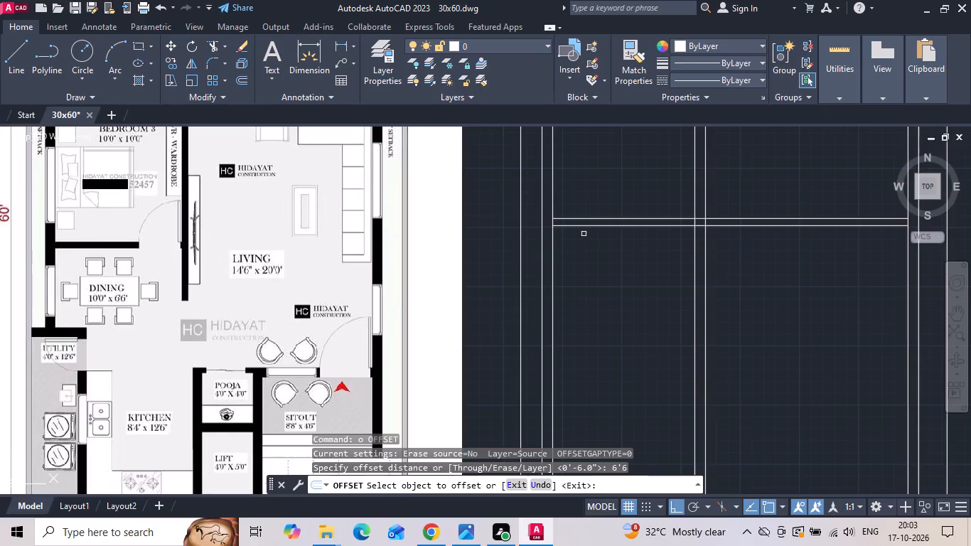
left_click(587, 223)
left_click(590, 274)
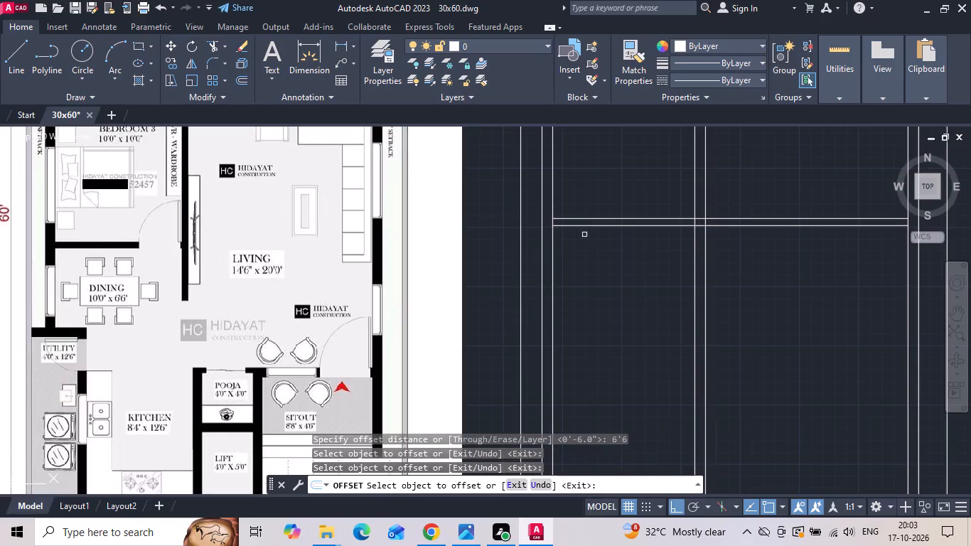
left_click(584, 226)
left_click(584, 279)
key("Escape")
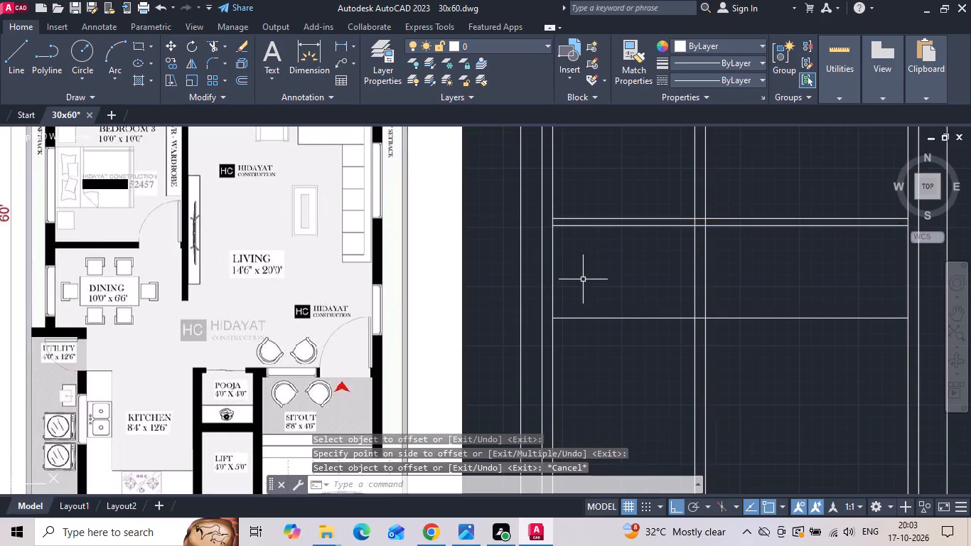
Offset the dining area's new lower line 9" downward for the wall thickness.
type("o 9")
key("space")
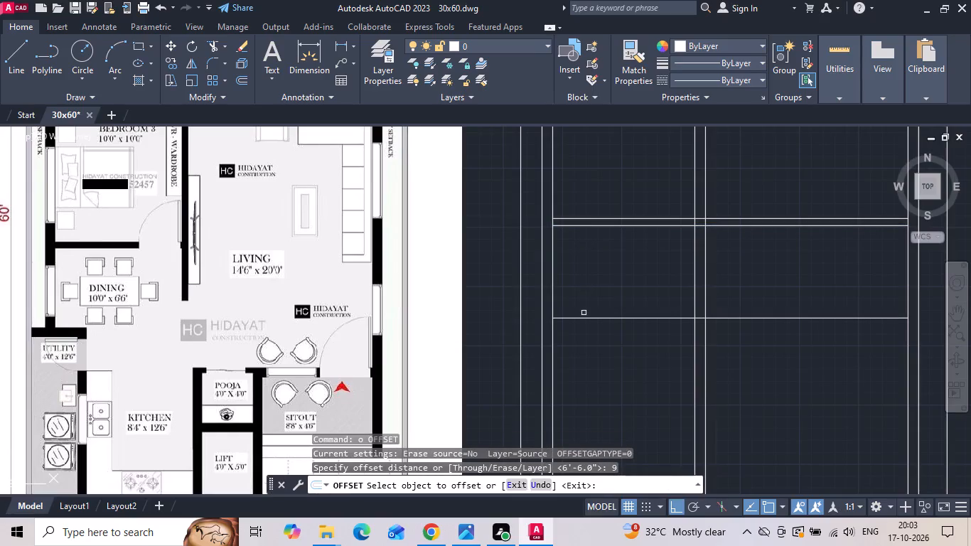
left_click(579, 318)
left_click(572, 343)
middle_click_drag(567, 320, 558, 294)
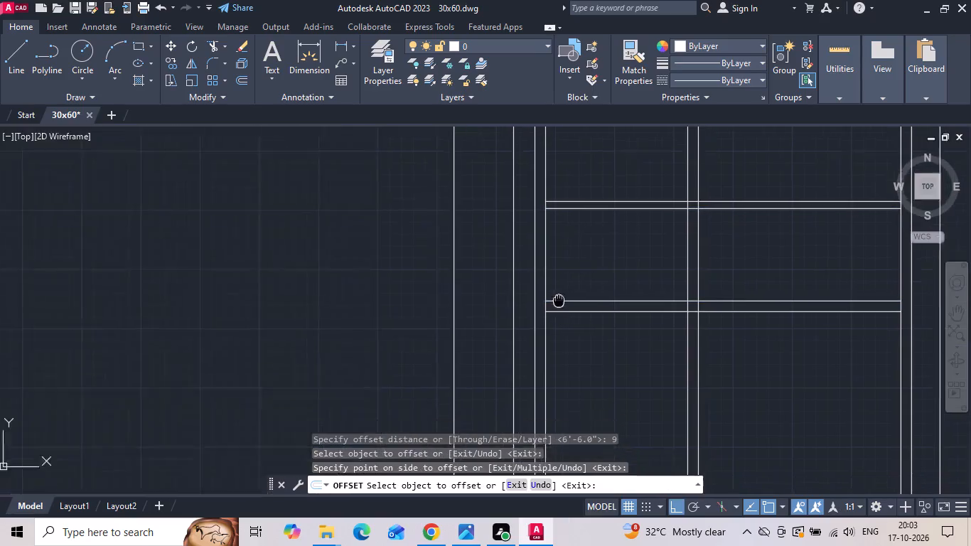
middle_click_drag(558, 294, 555, 239)
key("Escape")
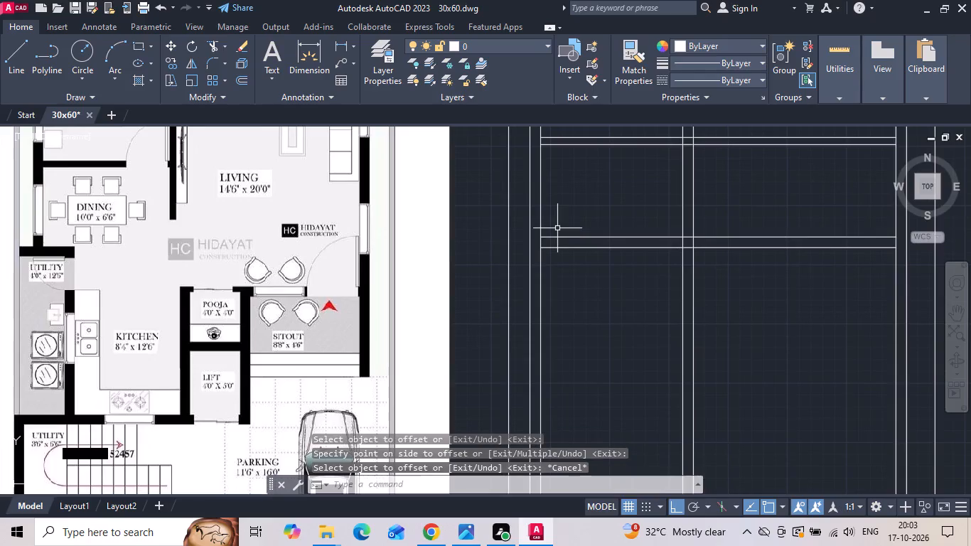
Offset the lower of the two lines below the dining area 12'6" downward for the kitchen's length.
type("o")
key("space")
type("12")
type("'6")
key("space")
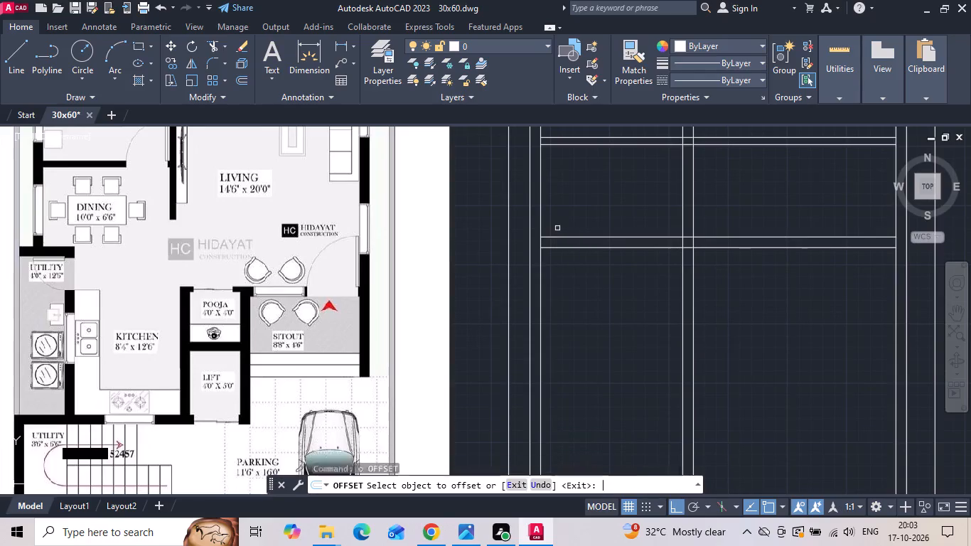
left_click(584, 248)
left_click(589, 303)
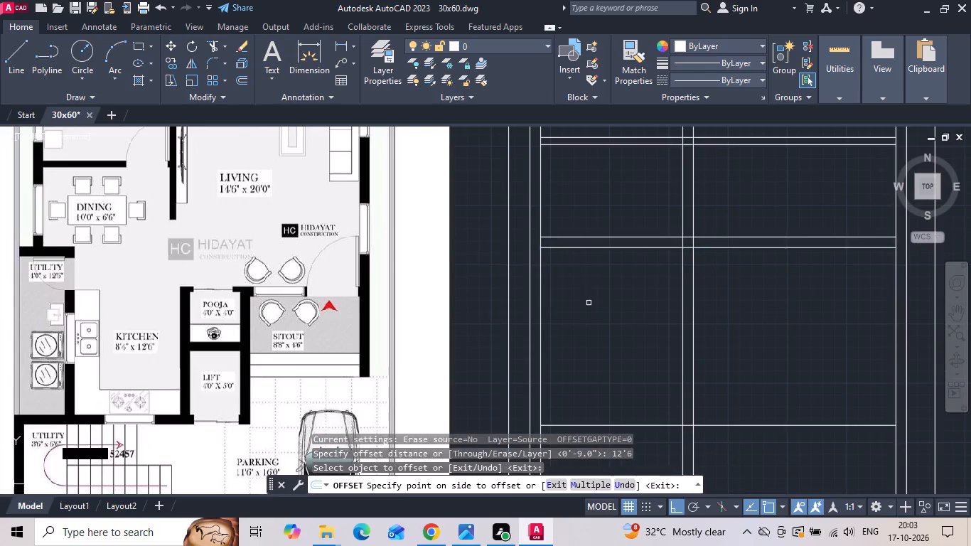
scroll(558, 231, "down", 1)
middle_click_drag(585, 321, 574, 290)
key("Escape")
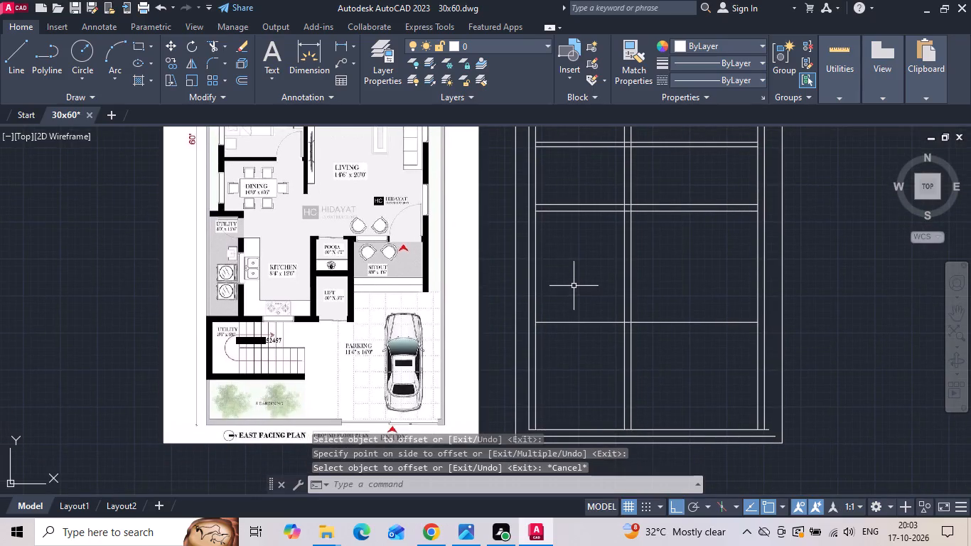
Offset the kitchen's new lower line 9" downward for the wall thickness above the staircase.
type("o")
key("space")
type("9")
key("space")
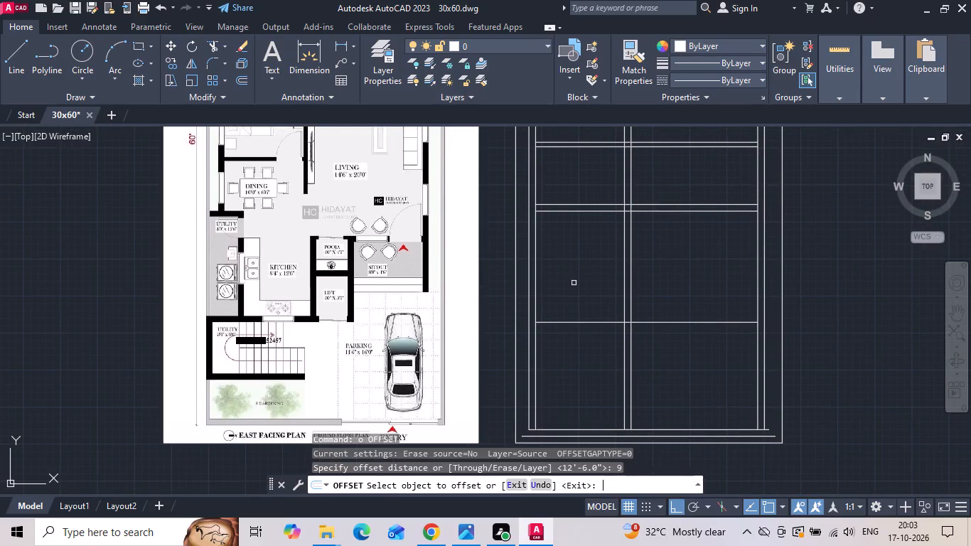
left_click(571, 323)
left_click(572, 347)
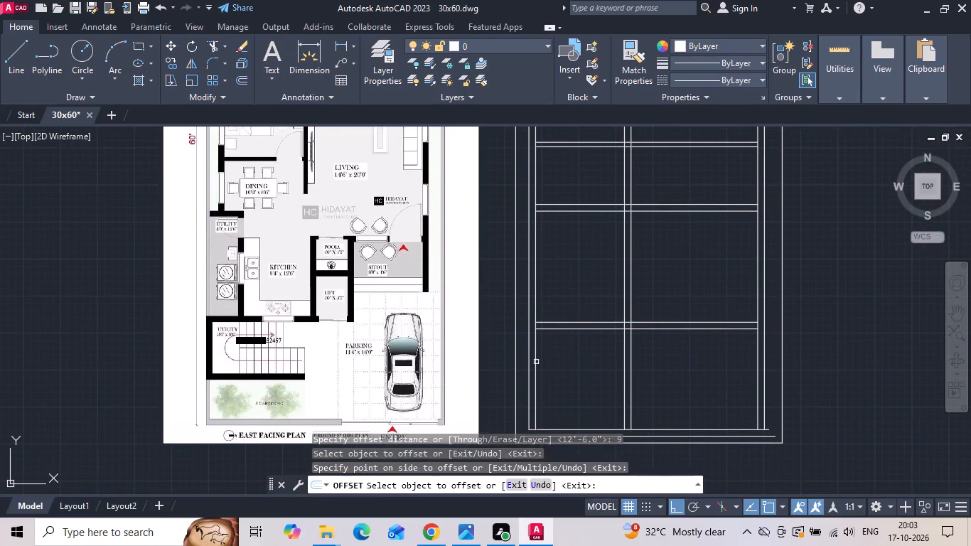
scroll(264, 385, "up", 2)
key("Escape")
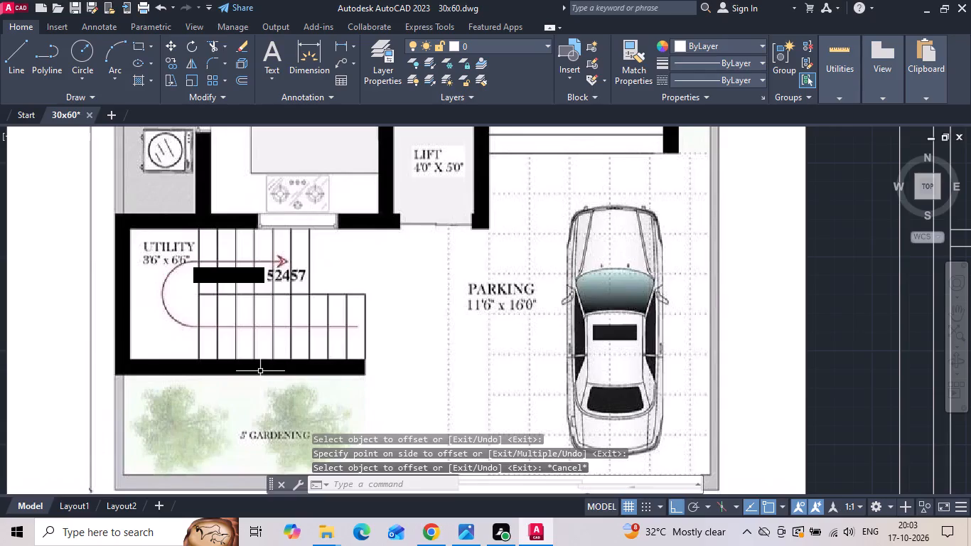
Offset the bottom line of the kitchen's lower wall 6'6" downward for the staircase and utility area.
key("o")
key("space")
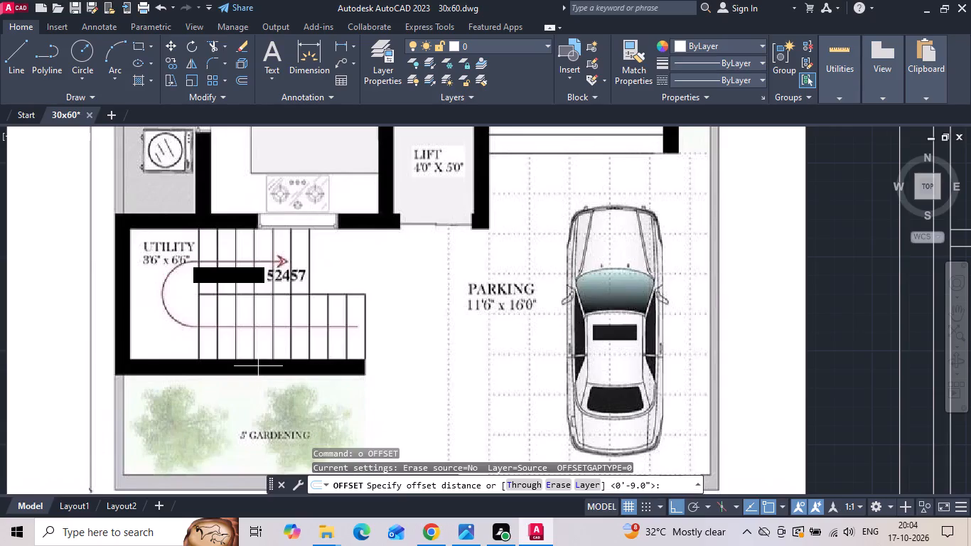
key("6")
key("apostrophe")
type("6")
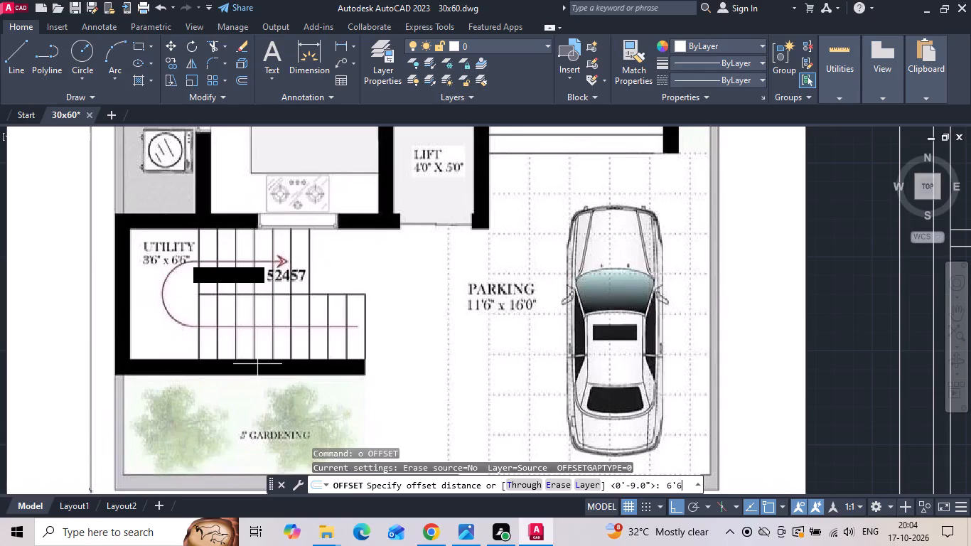
key("space")
scroll(224, 276, "down", 1)
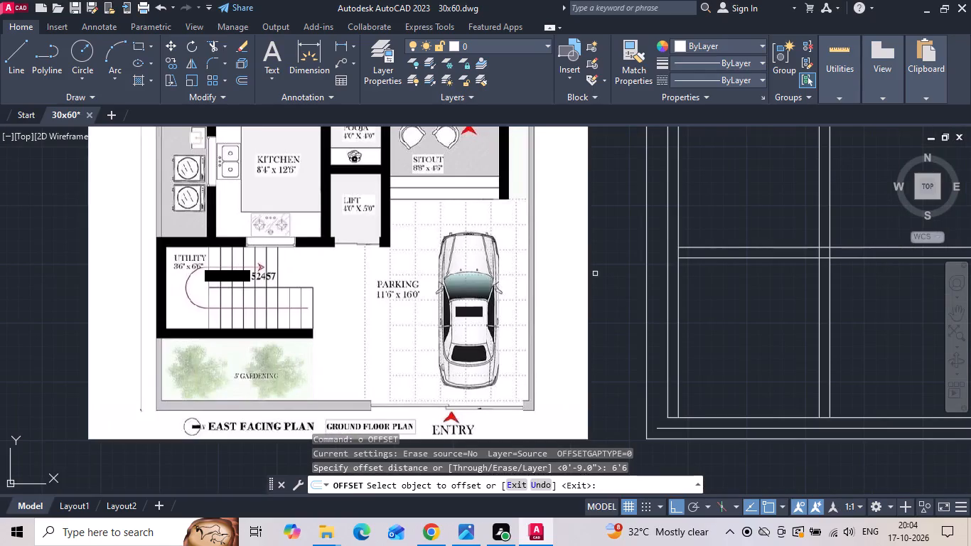
left_click_drag(700, 259, 705, 265)
left_click(712, 306)
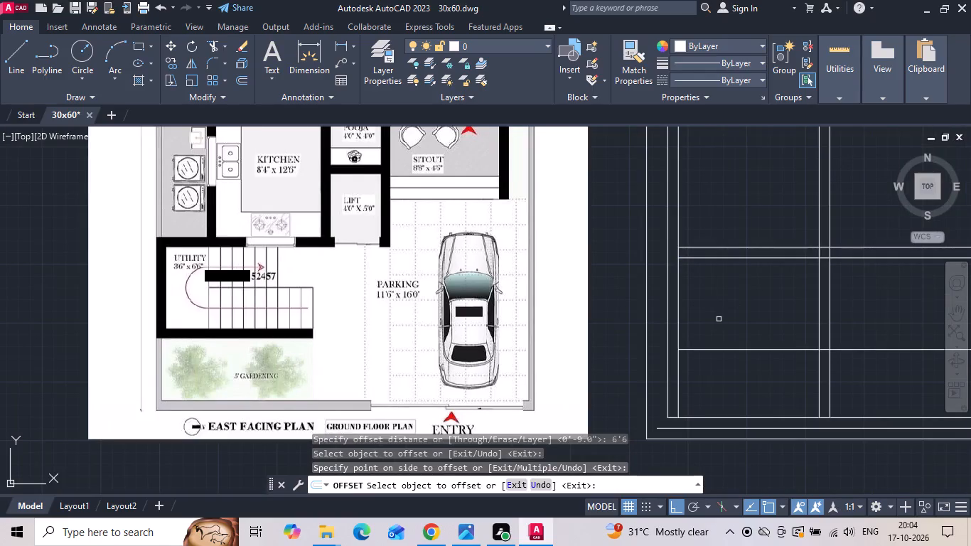
middle_click_drag(704, 319, 584, 298)
key("Escape")
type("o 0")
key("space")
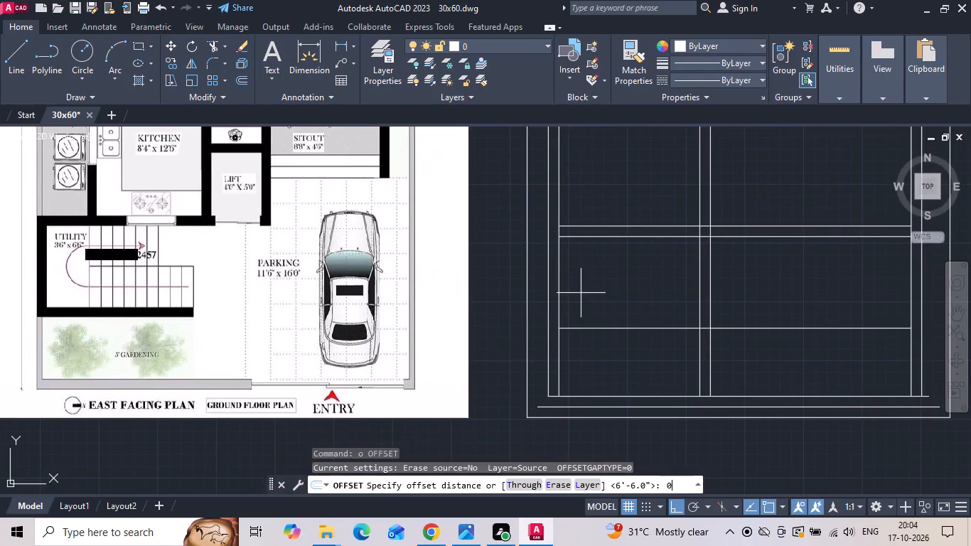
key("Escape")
Offset the lower line of the staircase and utility area 9" downward for the wall thickness.
type("o 9")
key("space")
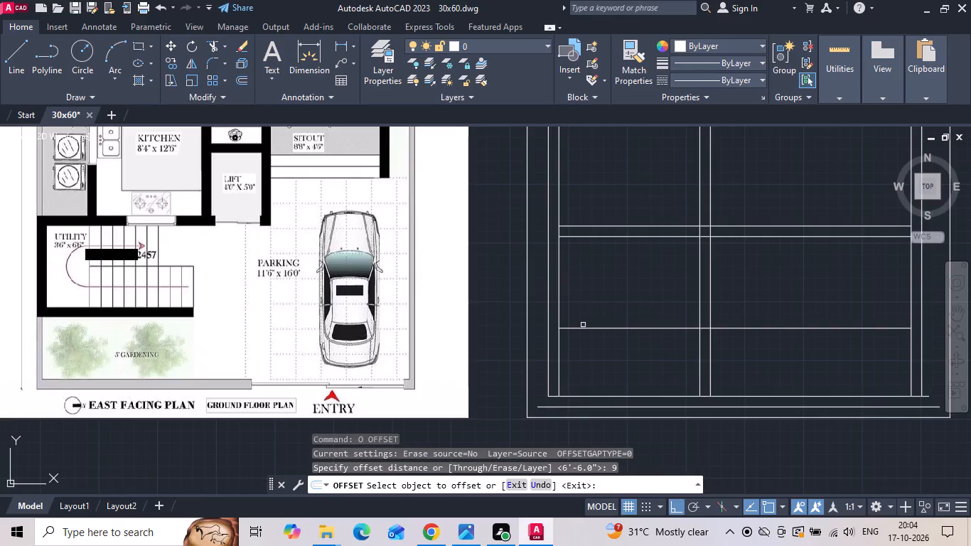
left_click_drag(581, 328, 578, 350)
left_click(576, 360)
key("Escape")
Turn on command history logging with the LOGFILEON command.
type("lo")
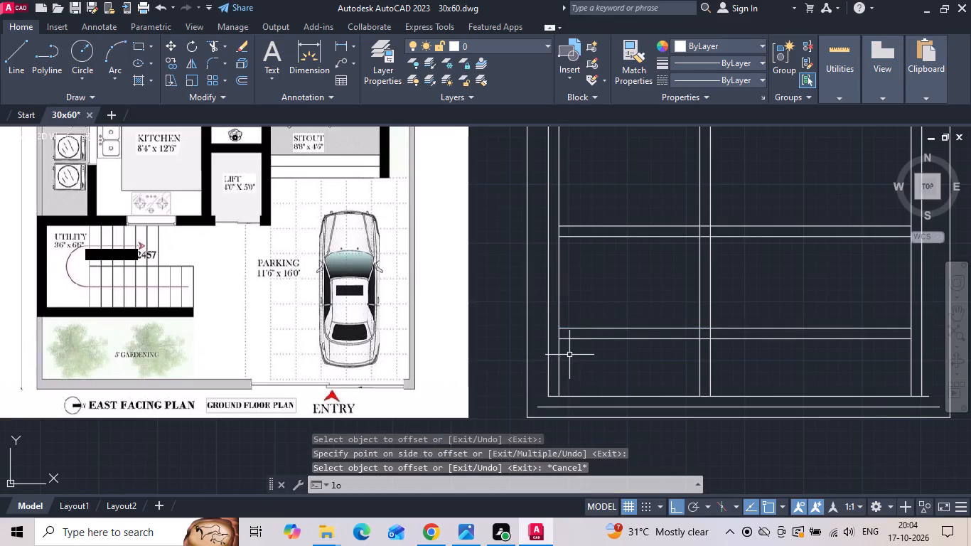
key("g")
type("fil")
left_click(348, 451)
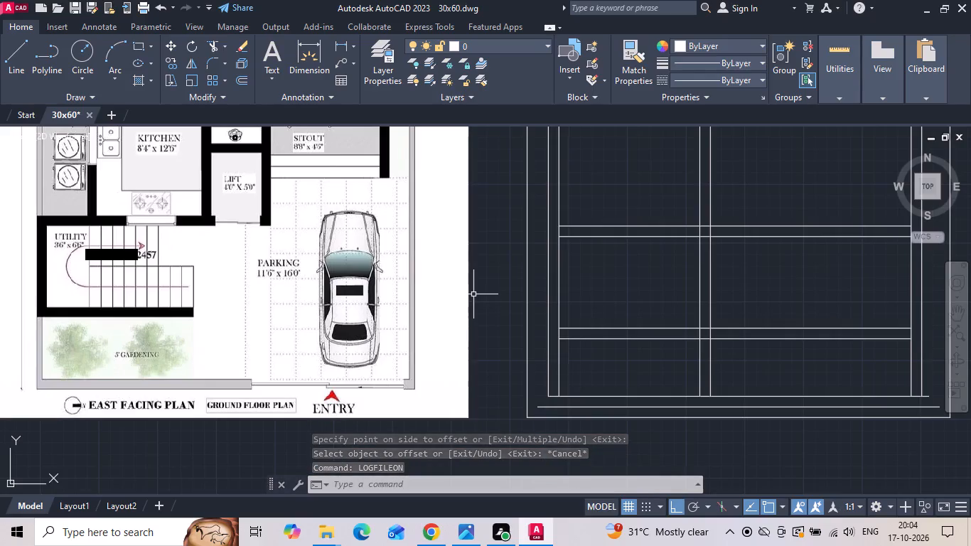
Review the expanded command history from the early scale, move and offset commands through the latest entries, and close it.
key("F2")
scroll(444, 393, "up", 2)
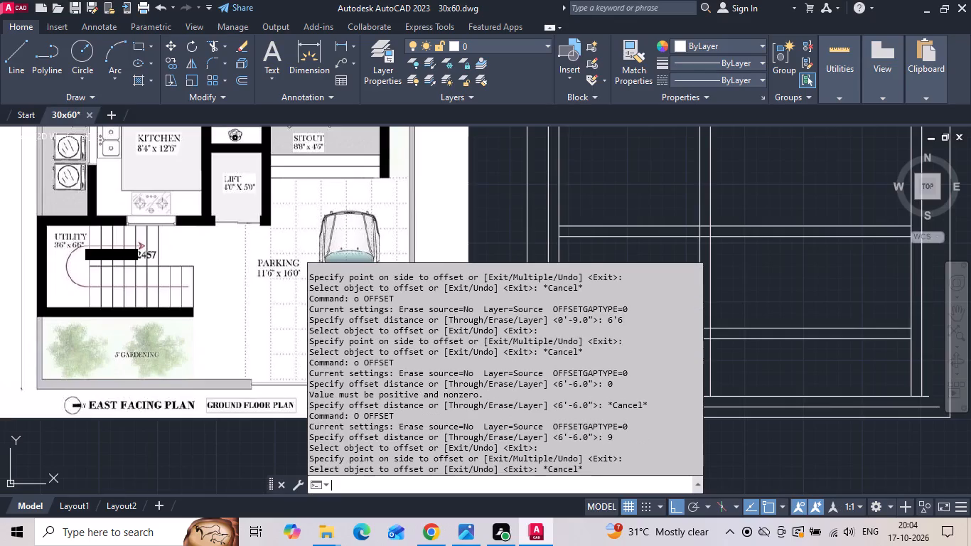
scroll(444, 393, "up", 16)
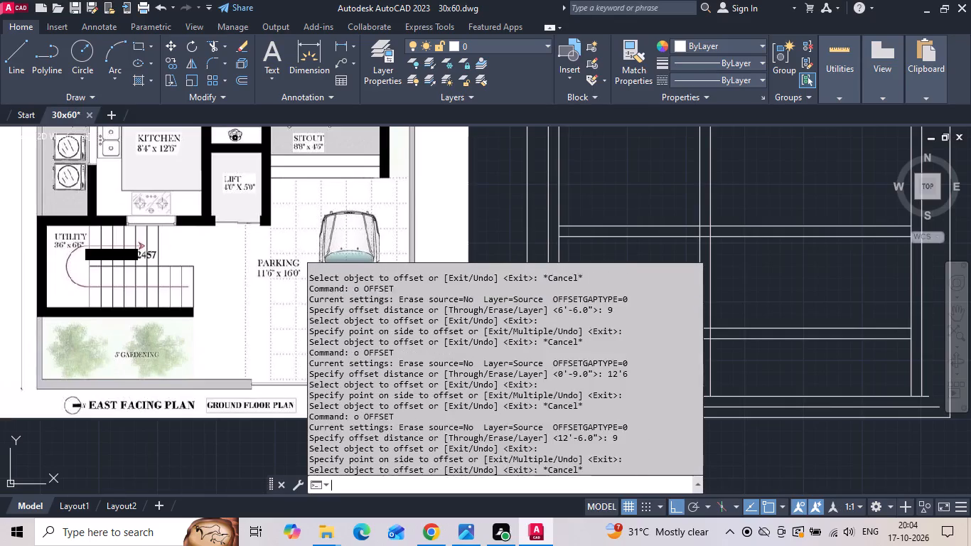
scroll(441, 393, "up", 20)
scroll(441, 393, "up", 4)
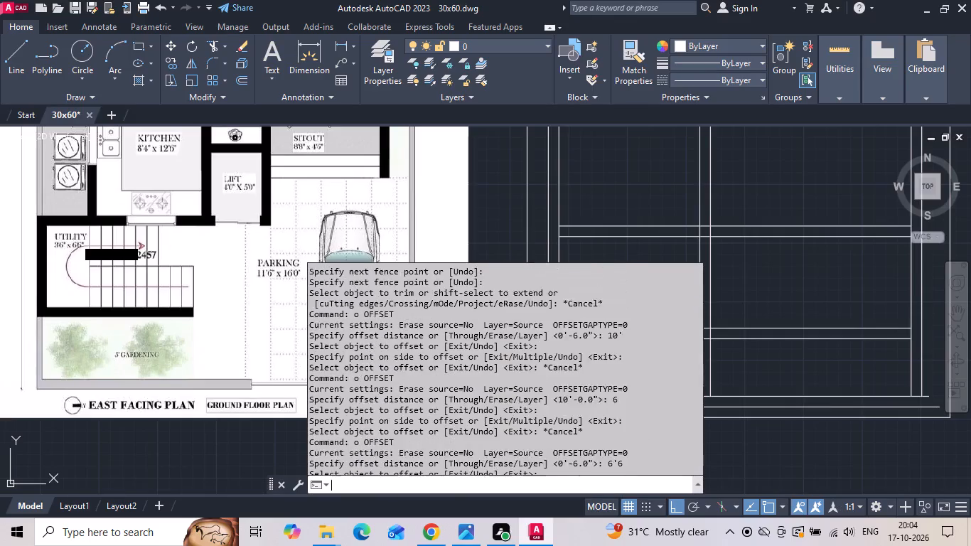
scroll(441, 392, "up", 20)
scroll(441, 392, "up", 4)
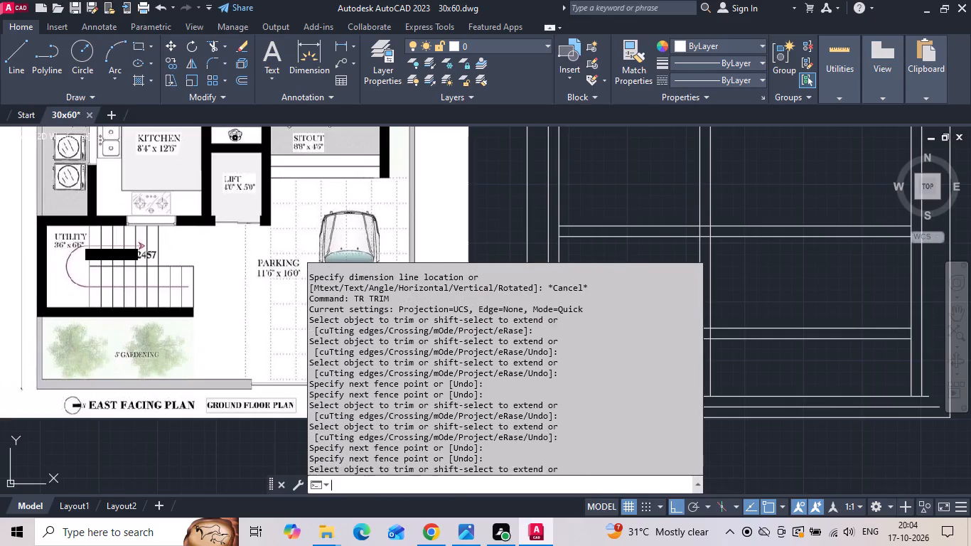
scroll(440, 391, "up", 20)
scroll(440, 391, "up", 3)
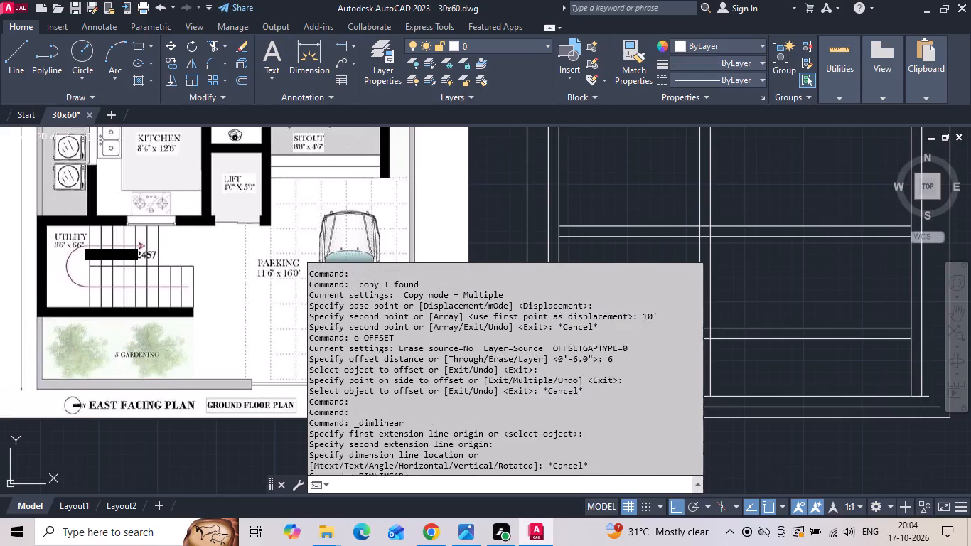
scroll(439, 390, "up", 20)
scroll(439, 390, "up", 3)
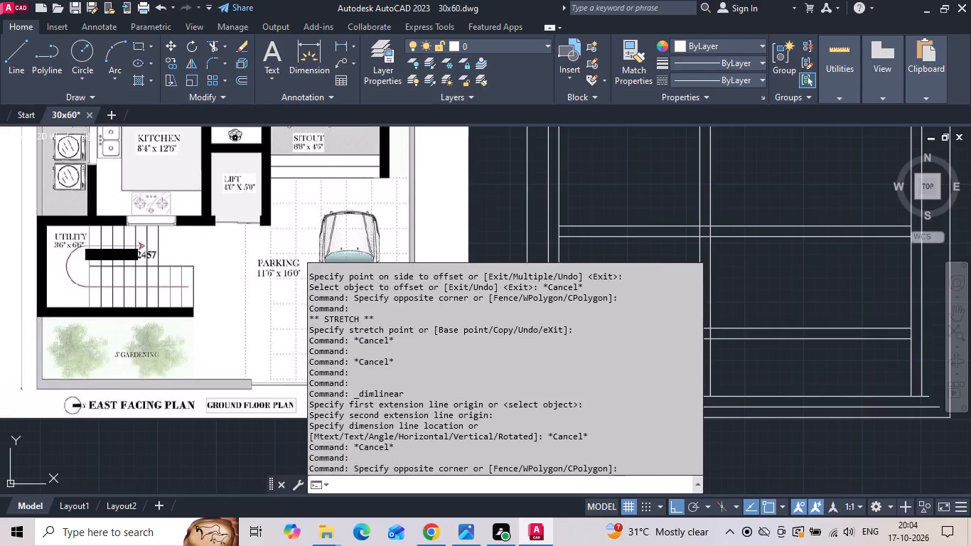
scroll(439, 390, "up", 10)
scroll(439, 390, "up", 12)
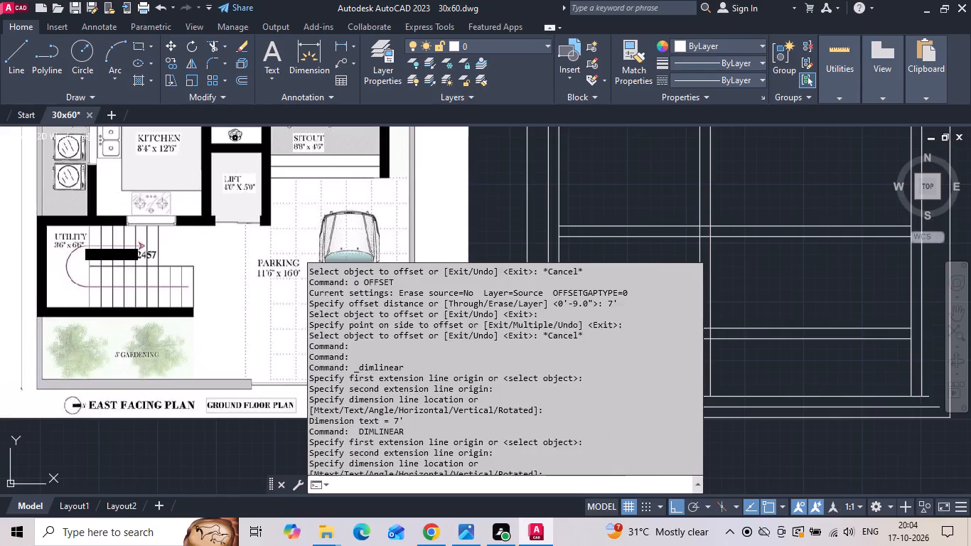
scroll(439, 390, "up", 20)
scroll(439, 390, "up", 6)
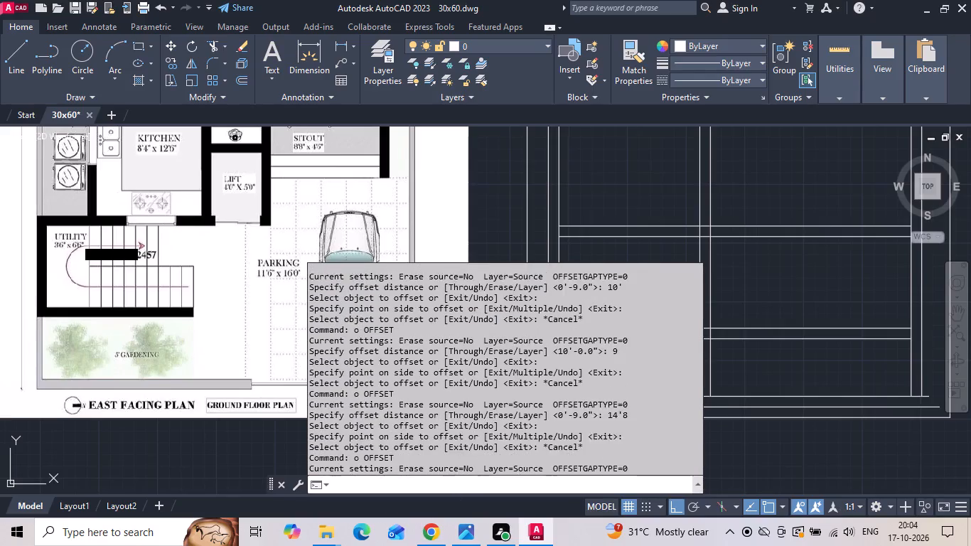
scroll(439, 390, "up", 20)
scroll(439, 390, "up", 5)
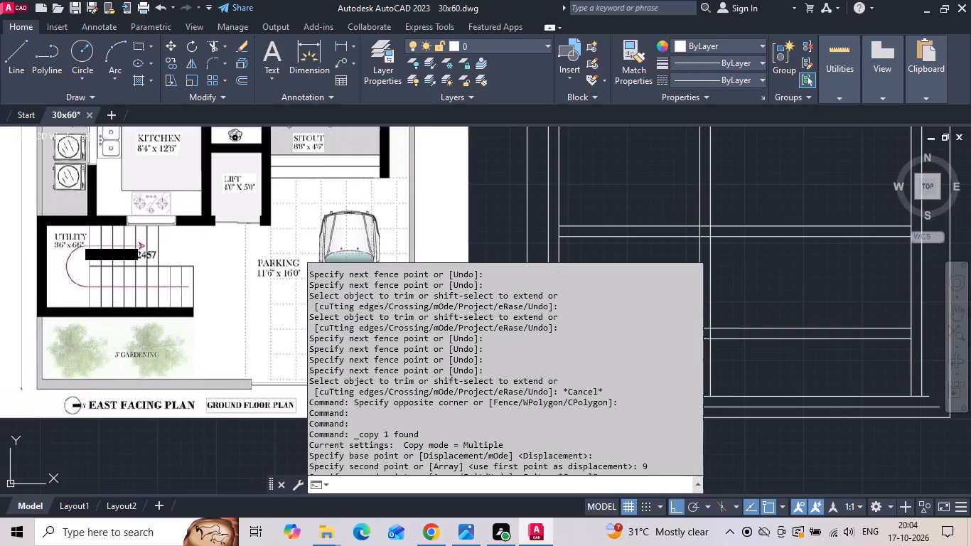
scroll(439, 390, "up", 20)
scroll(439, 390, "up", 5)
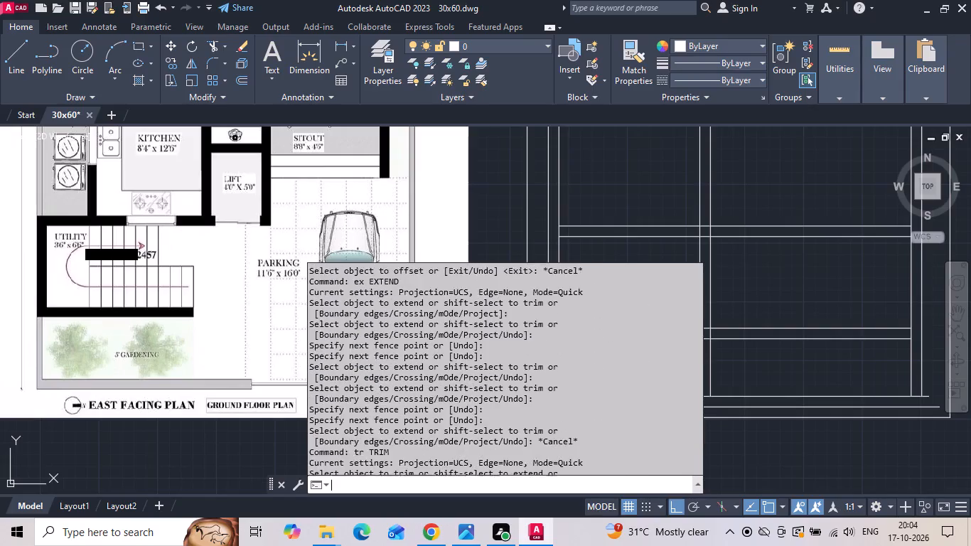
scroll(439, 390, "up", 4)
scroll(439, 390, "up", 19)
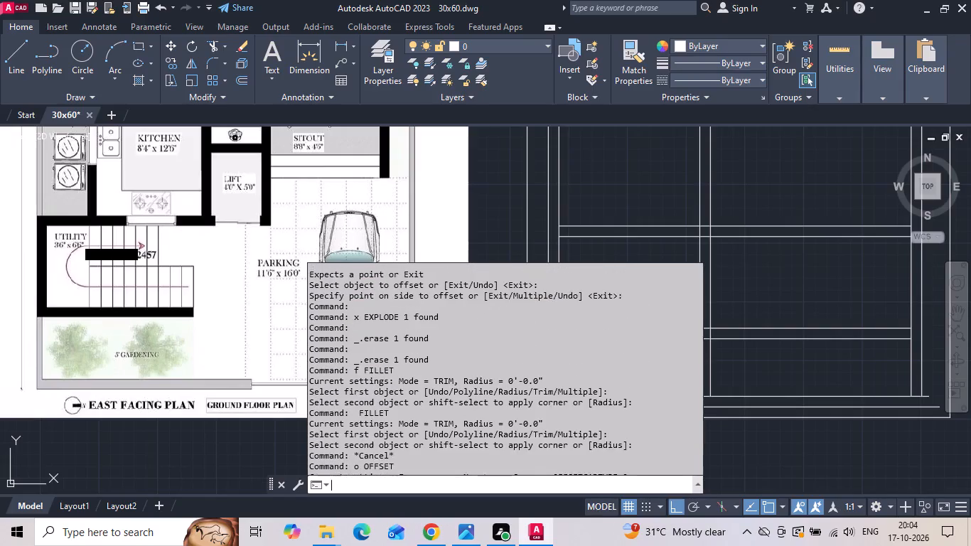
scroll(439, 390, "up", 20)
scroll(439, 390, "up", 5)
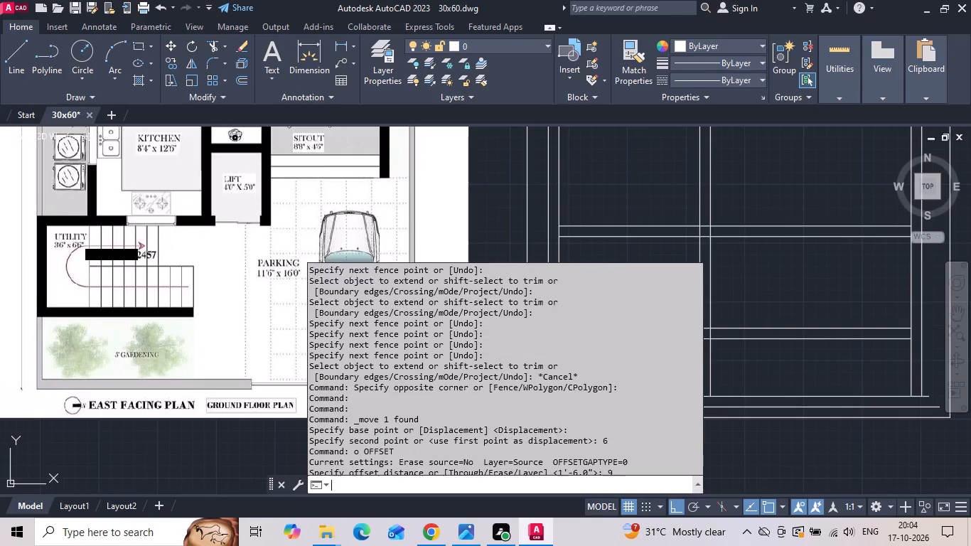
scroll(439, 390, "up", 19)
scroll(439, 389, "up", 4)
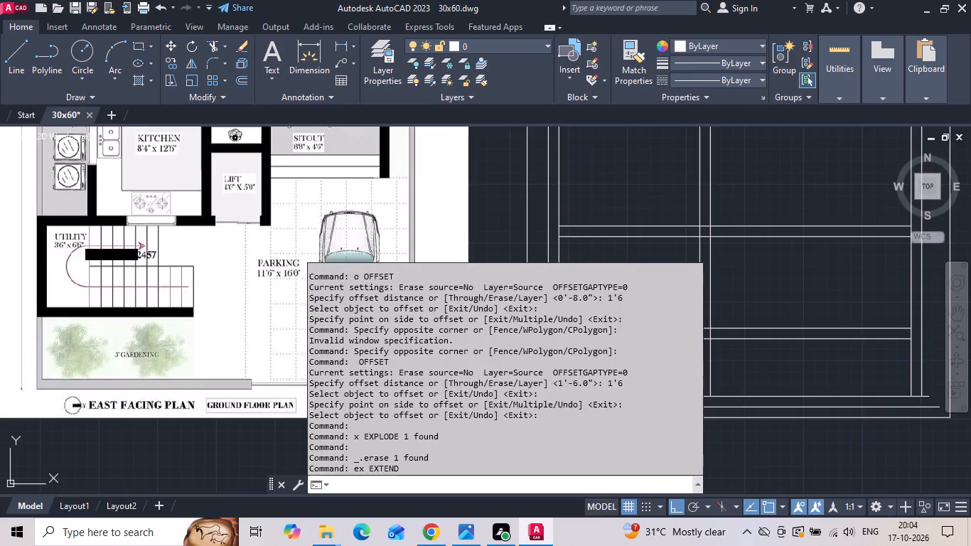
scroll(439, 389, "up", 13)
scroll(437, 388, "up", 10)
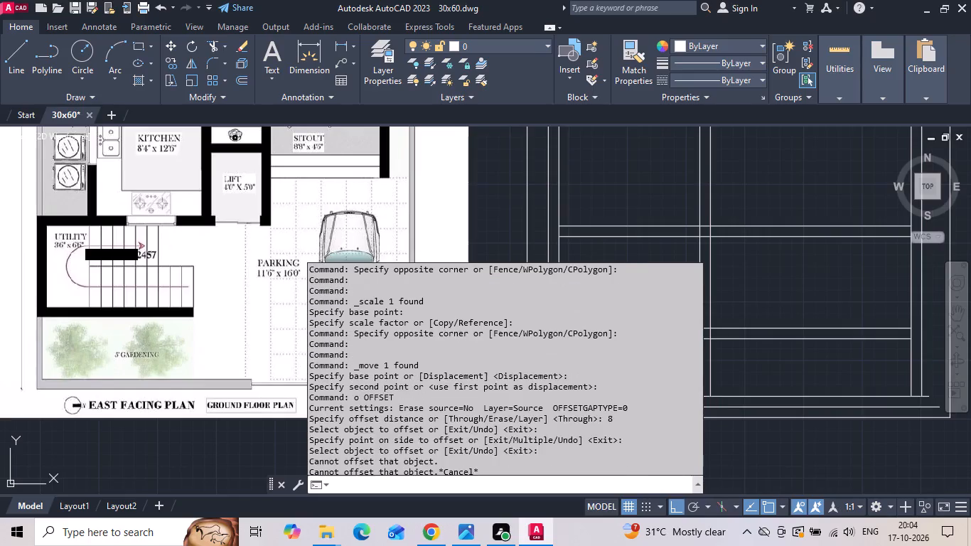
scroll(437, 388, "up", 19)
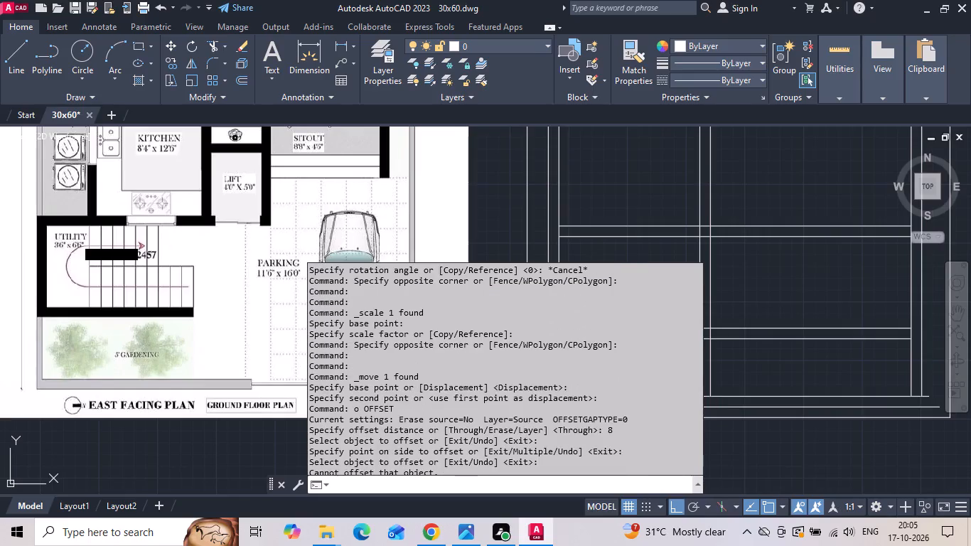
scroll(480, 289, "down", 10)
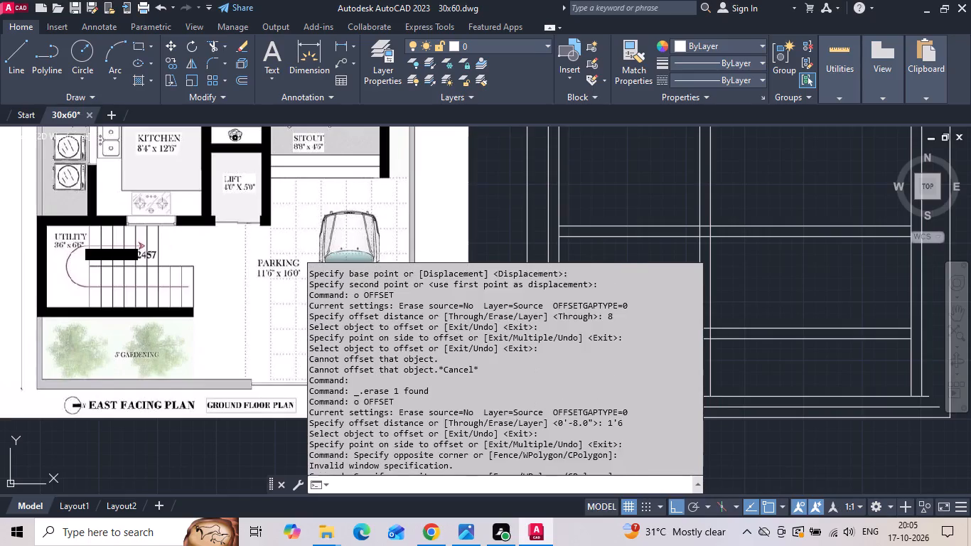
scroll(473, 309, "down", 20)
scroll(473, 309, "down", 13)
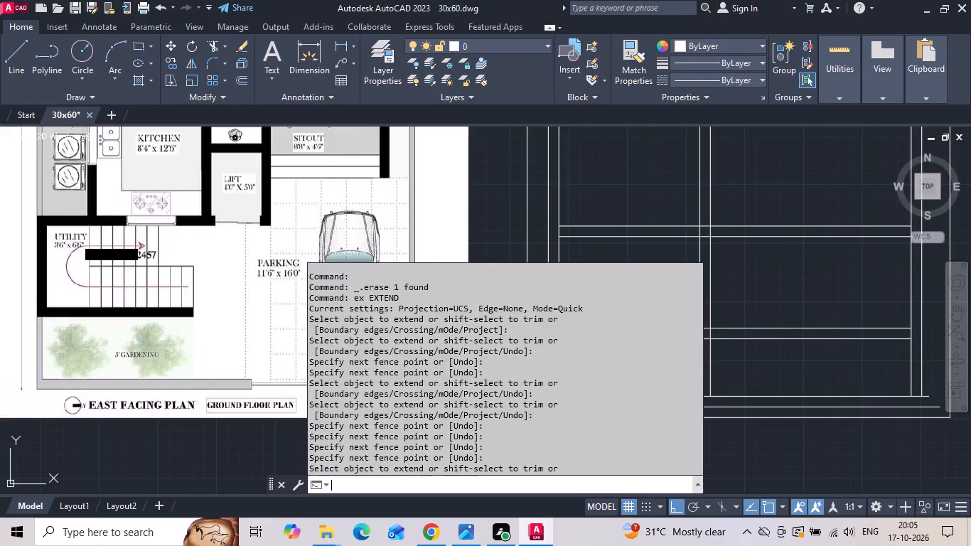
scroll(473, 309, "down", 19)
scroll(473, 309, "down", 10)
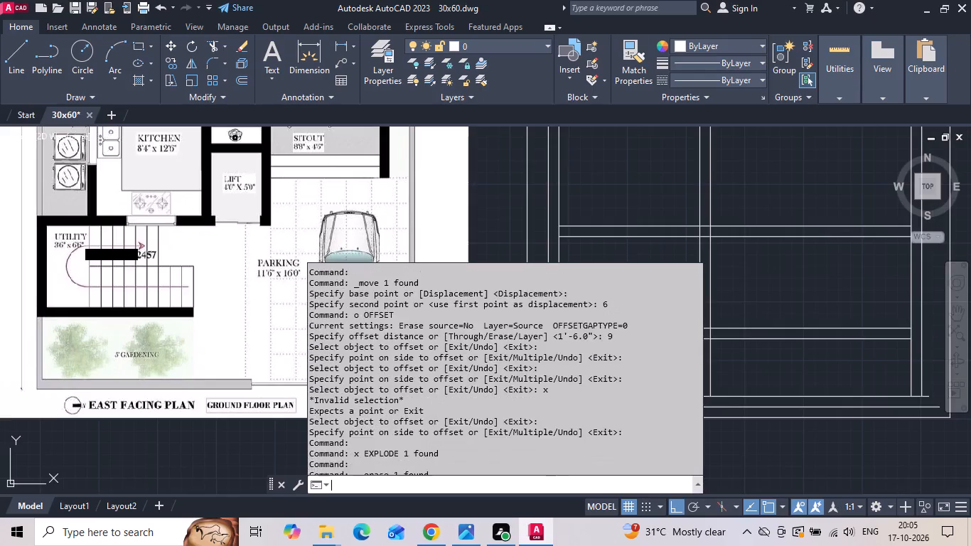
scroll(473, 309, "down", 15)
scroll(473, 309, "down", 12)
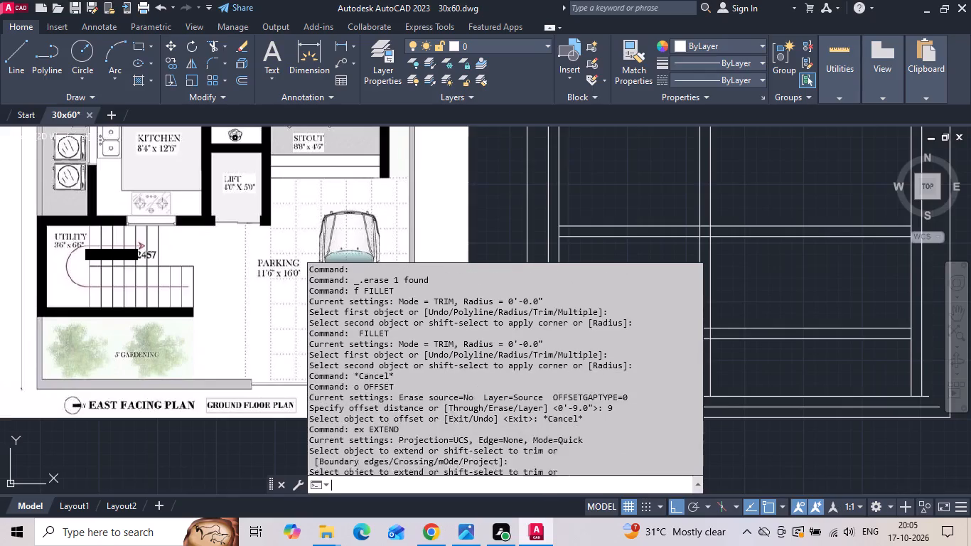
scroll(473, 309, "down", 20)
scroll(473, 309, "down", 10)
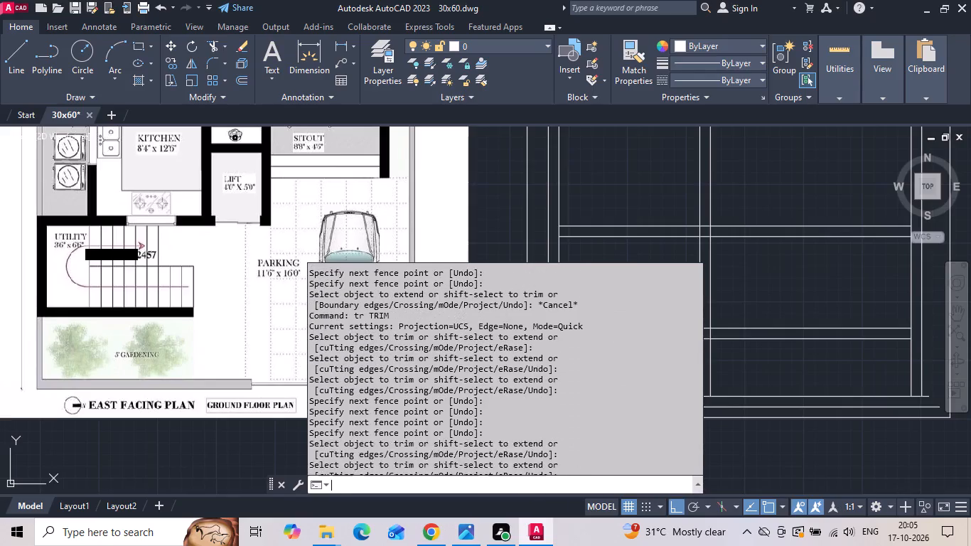
scroll(473, 309, "down", 20)
scroll(473, 309, "down", 6)
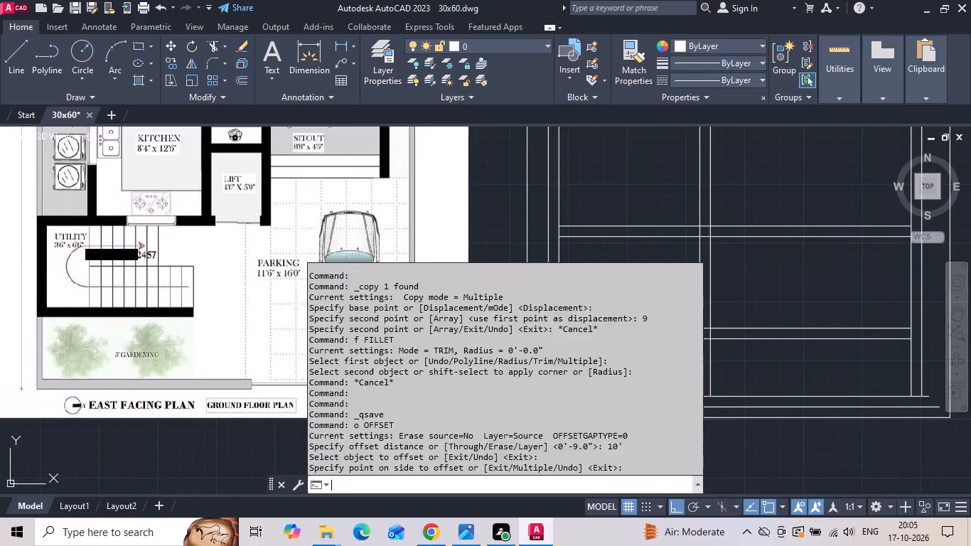
scroll(473, 309, "down", 20)
scroll(473, 309, "down", 7)
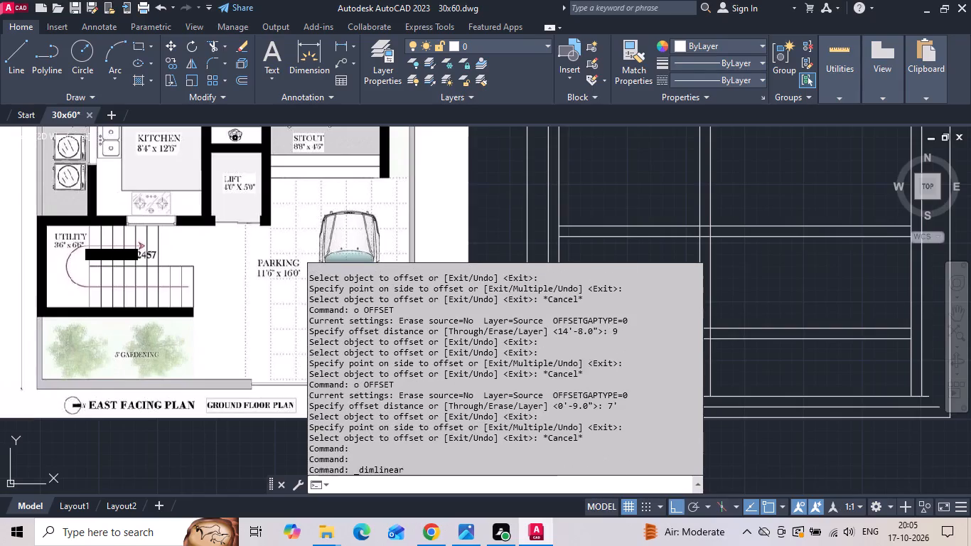
scroll(473, 309, "down", 20)
scroll(473, 309, "down", 8)
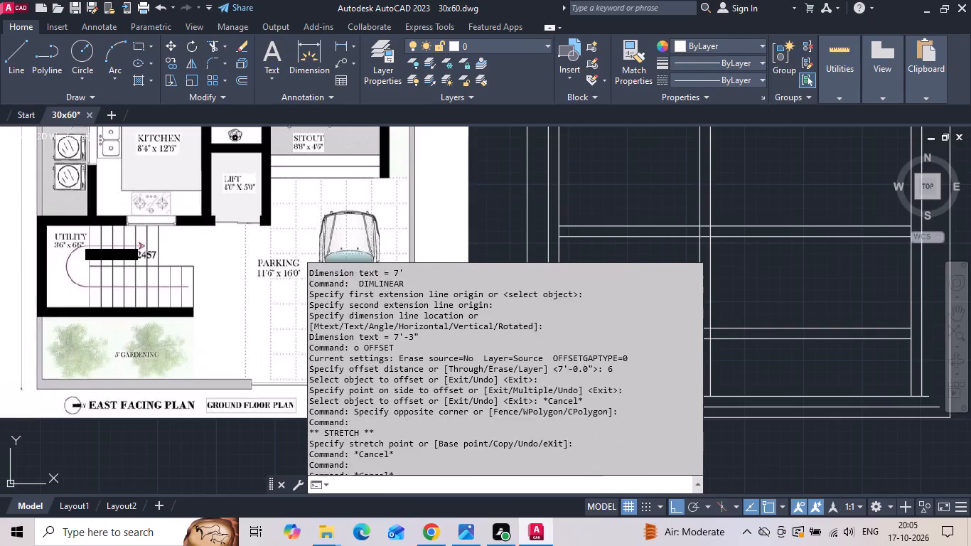
scroll(473, 309, "down", 19)
scroll(473, 309, "down", 14)
scroll(473, 309, "down", 18)
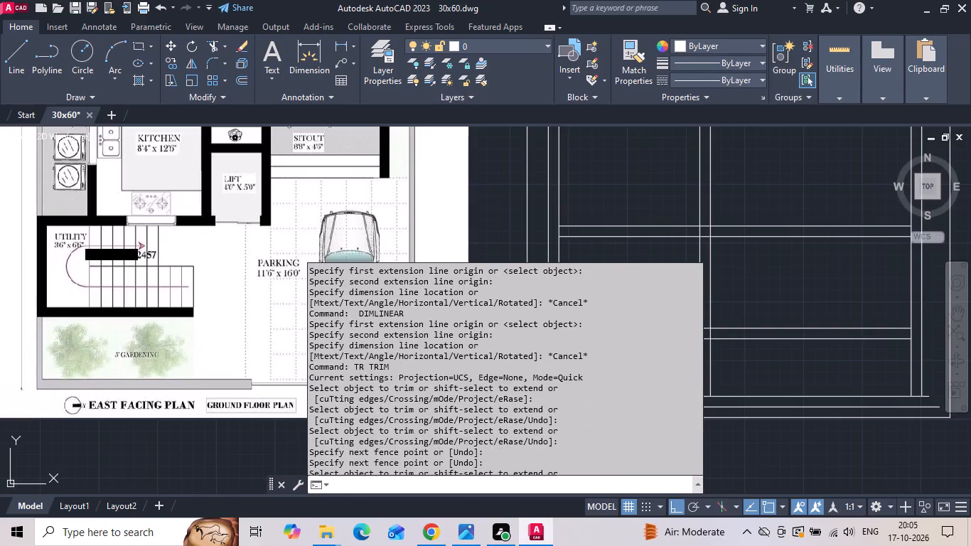
scroll(473, 309, "down", 18)
scroll(473, 309, "down", 4)
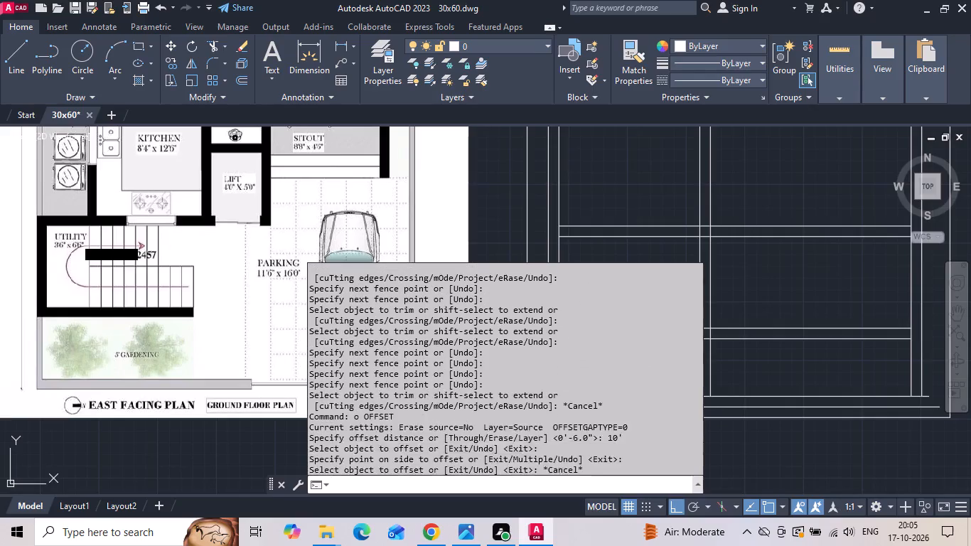
scroll(473, 309, "down", 19)
scroll(473, 309, "down", 5)
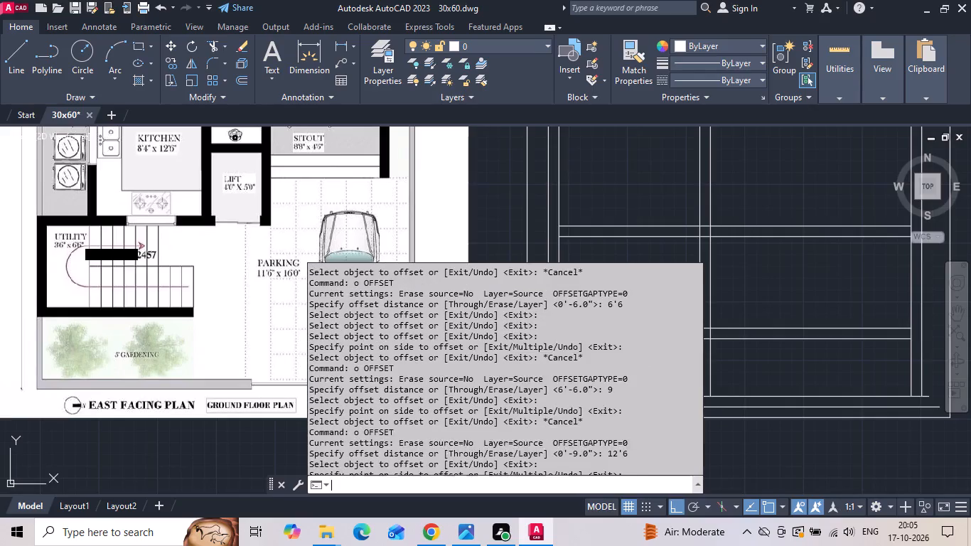
scroll(473, 309, "down", 18)
scroll(473, 309, "down", 9)
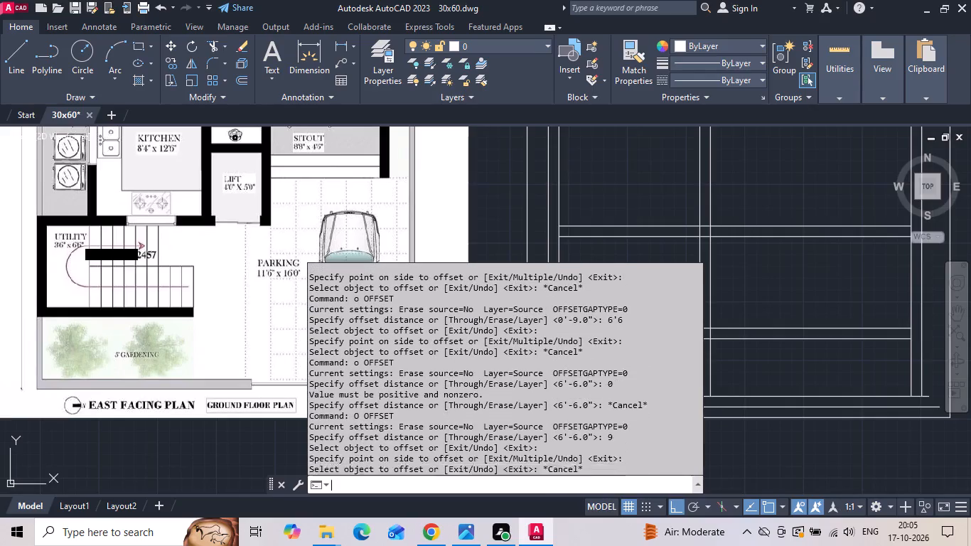
scroll(473, 309, "down", 7)
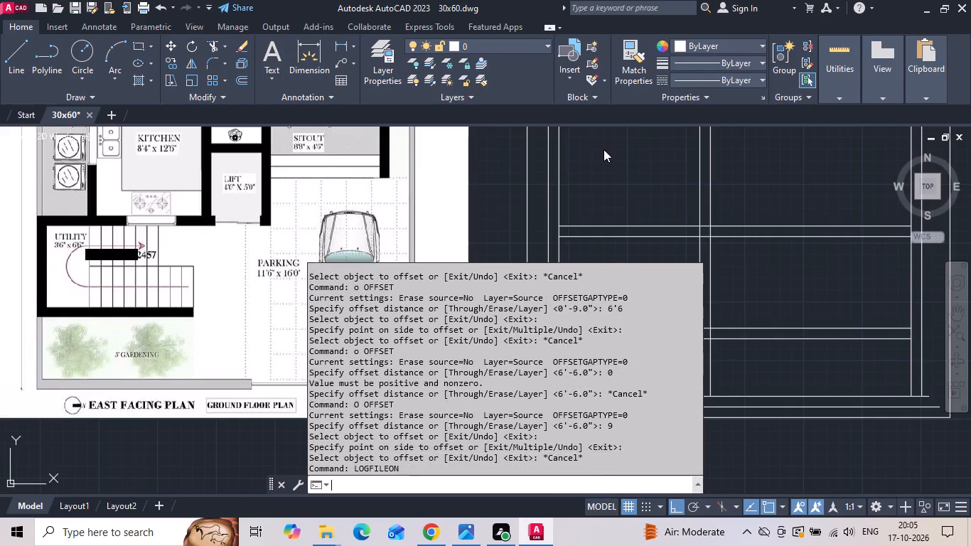
left_click(603, 151)
key("Escape")
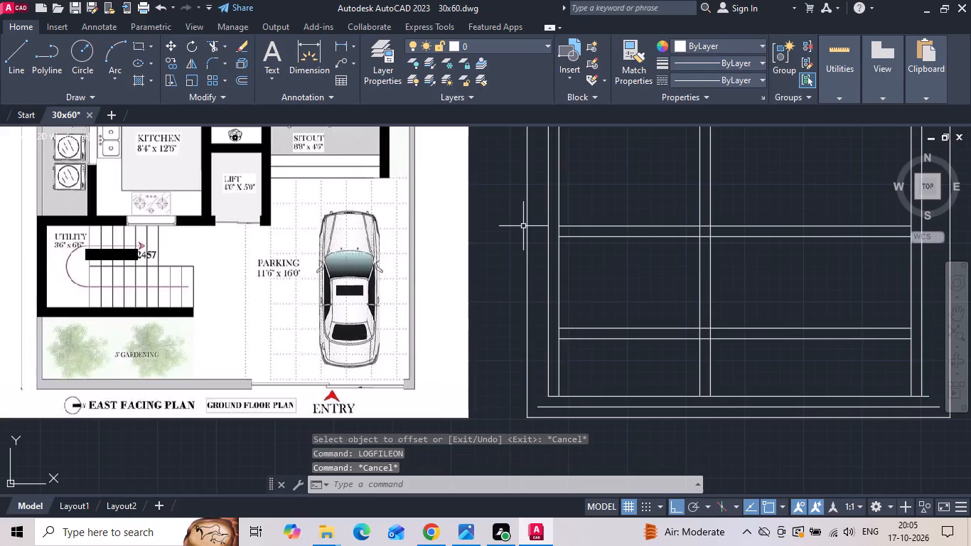
Save the 30x60 drawing.
key("ctrl+s")
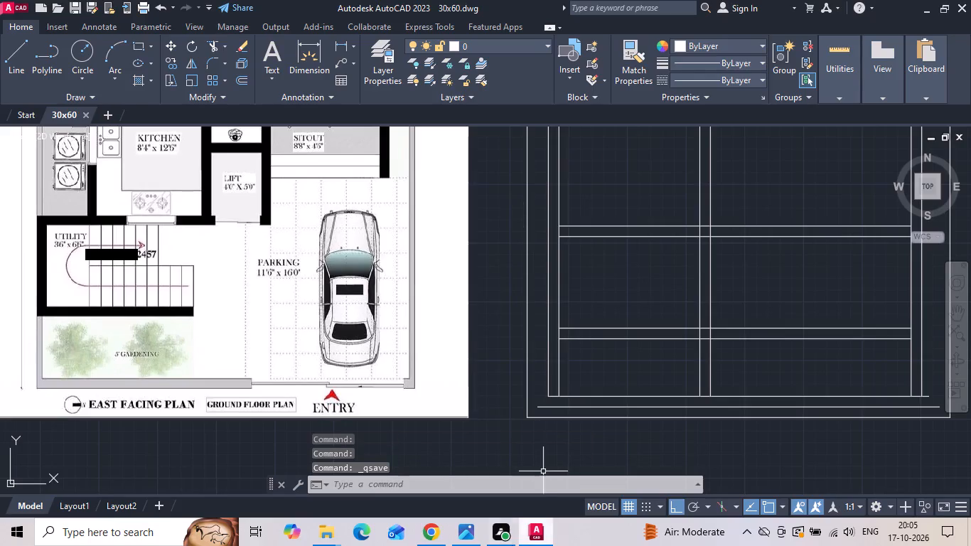
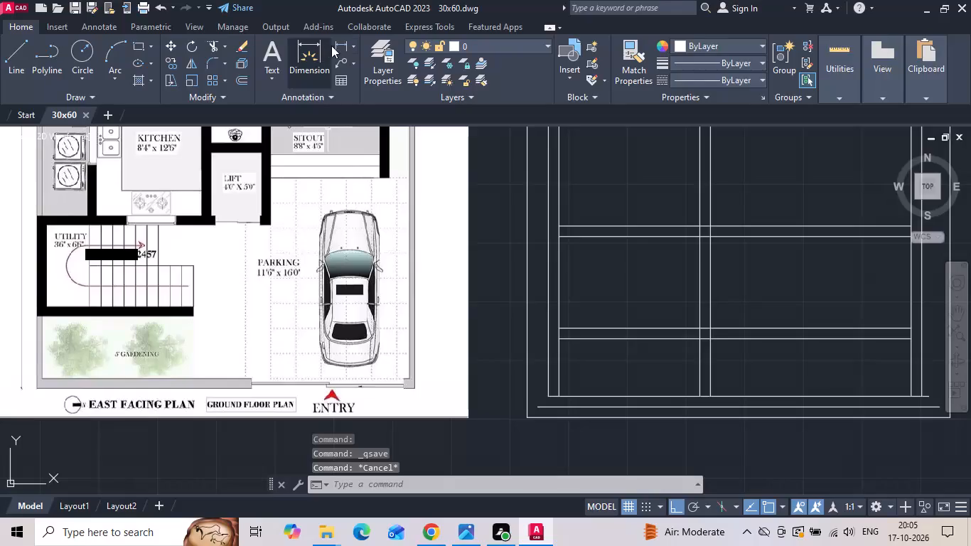
Measure the vertical distance from the lower staircase wall line to the plot's bottom boundary.
left_click(337, 45)
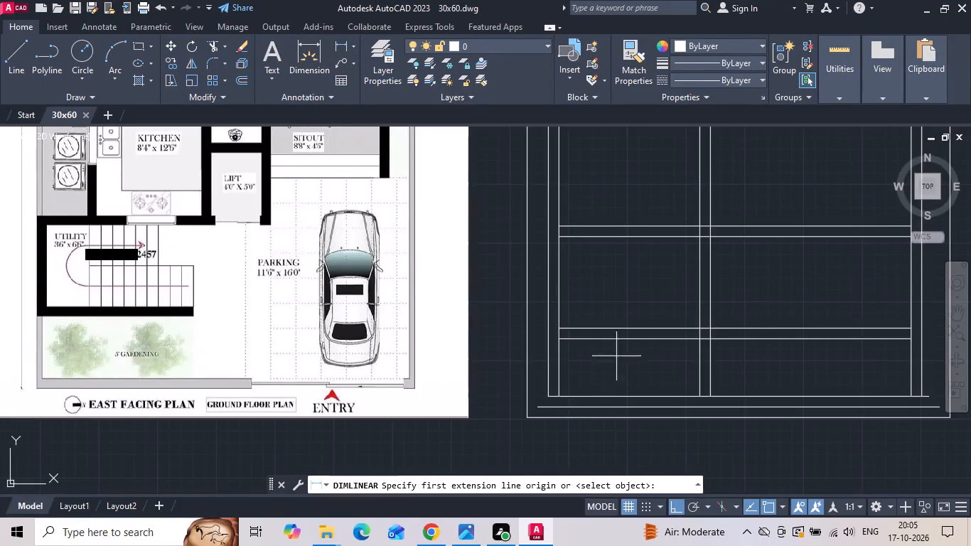
left_click(611, 343)
left_click(614, 421)
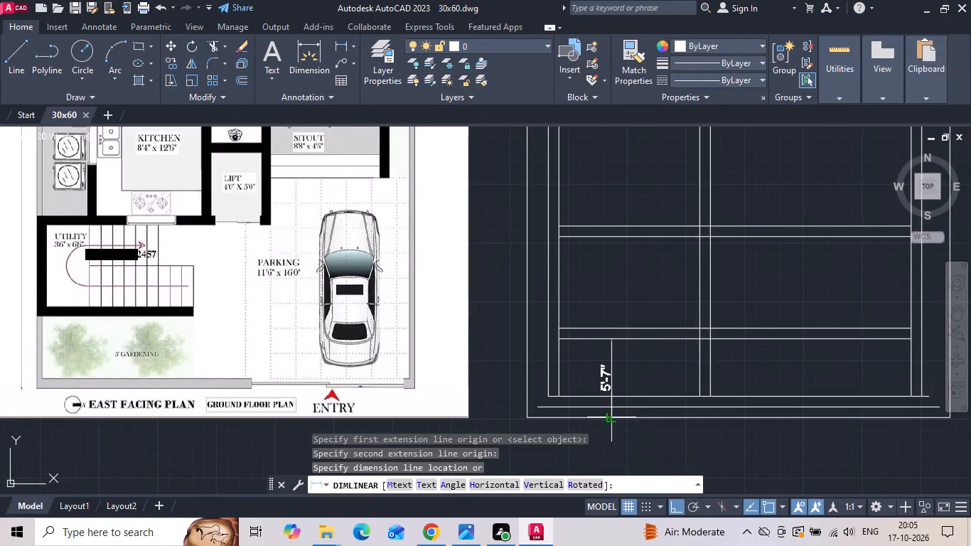
key("Escape")
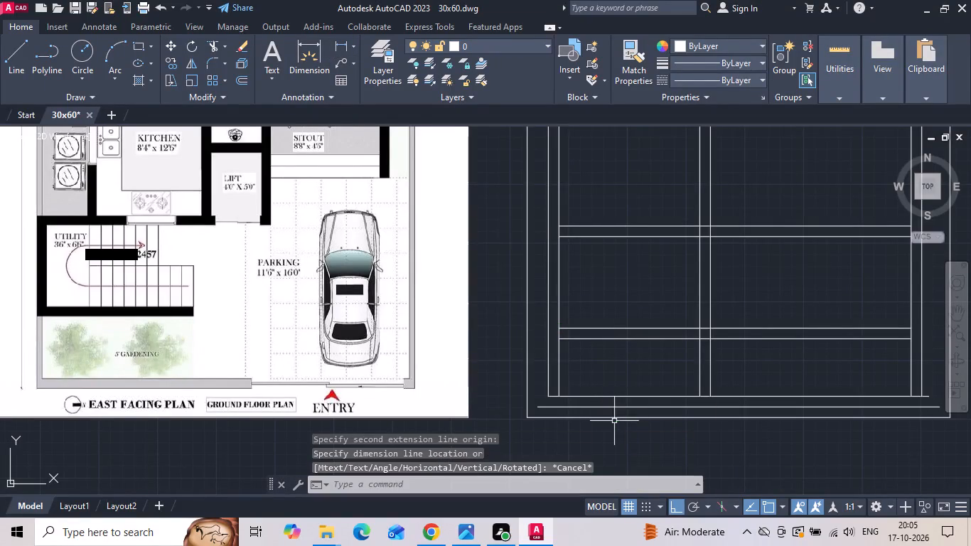
Erase the two horizontal lines just above the plot's bottom boundary.
middle_click_drag(611, 413, 561, 386)
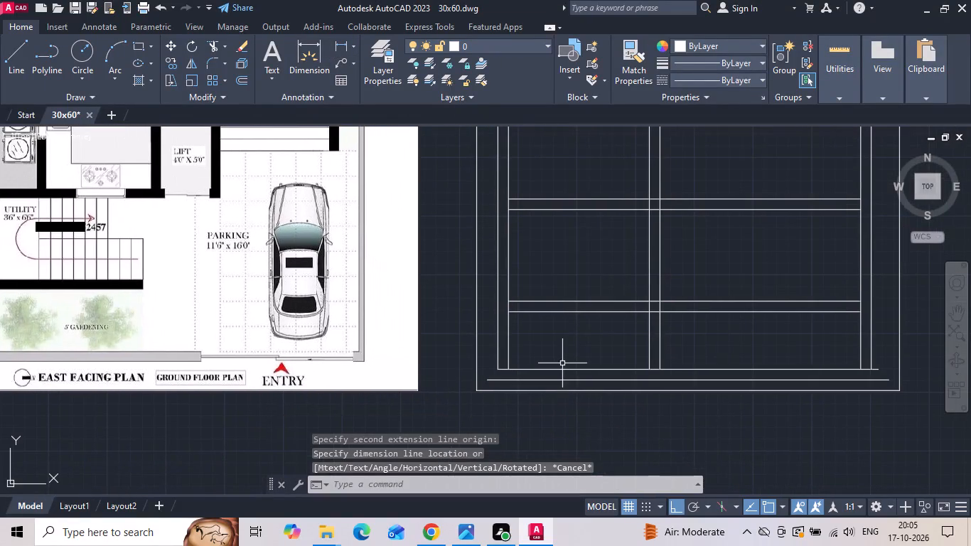
left_click_drag(563, 362, 564, 373)
left_click(559, 389)
key("Delete")
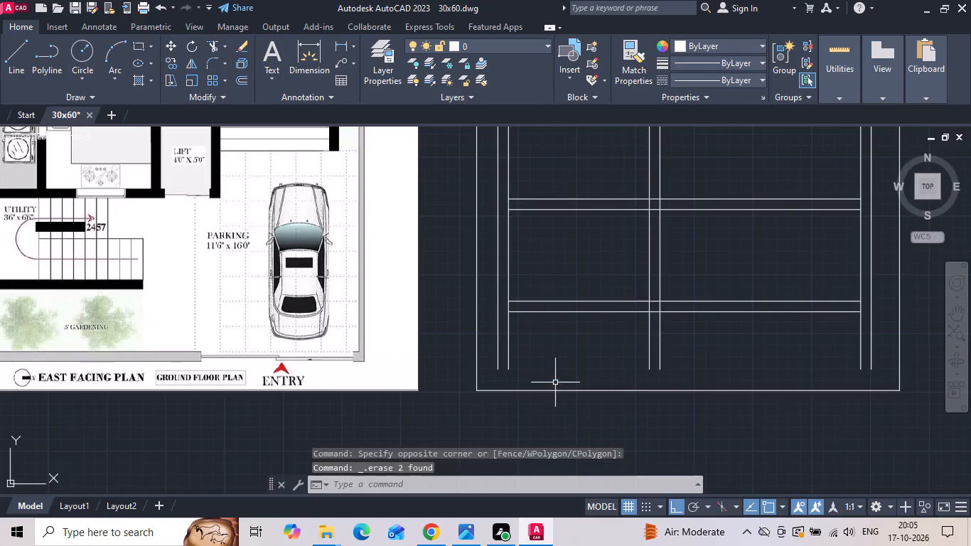
Draw a 7" line up from the plot's bottom boundary, continuing about 22'-9" horizontally toward the east side for the compound wall.
type("l")
key("space")
left_click_drag(550, 392, 547, 361)
type("7")
key("space")
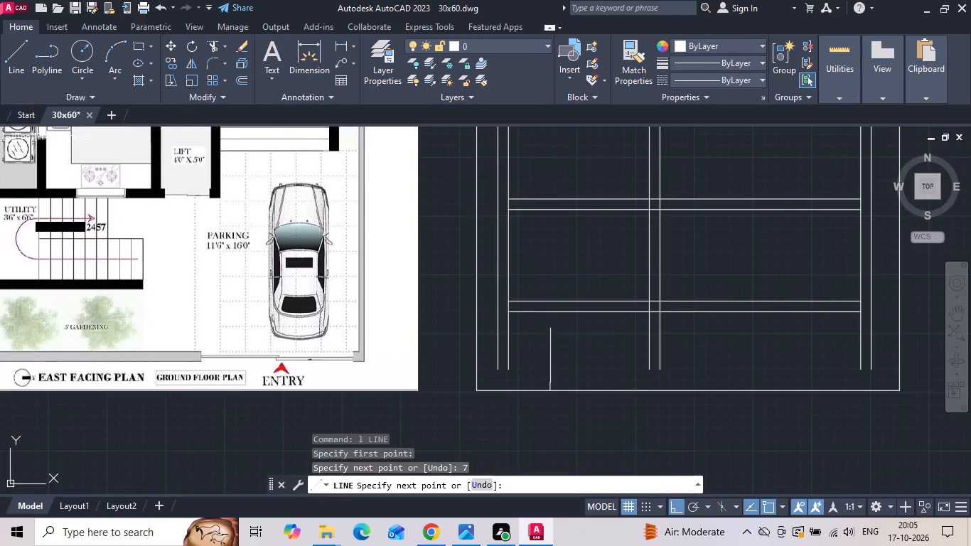
scroll(565, 358, "down", 1)
scroll(711, 363, "up", 2)
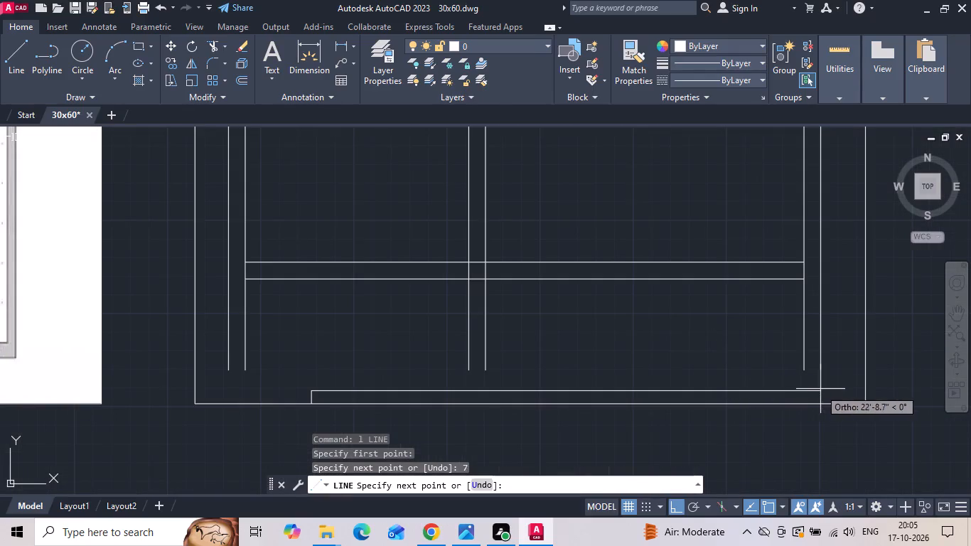
left_click(827, 389)
key("Escape")
scroll(812, 387, "down", 2)
scroll(619, 389, "up", 1)
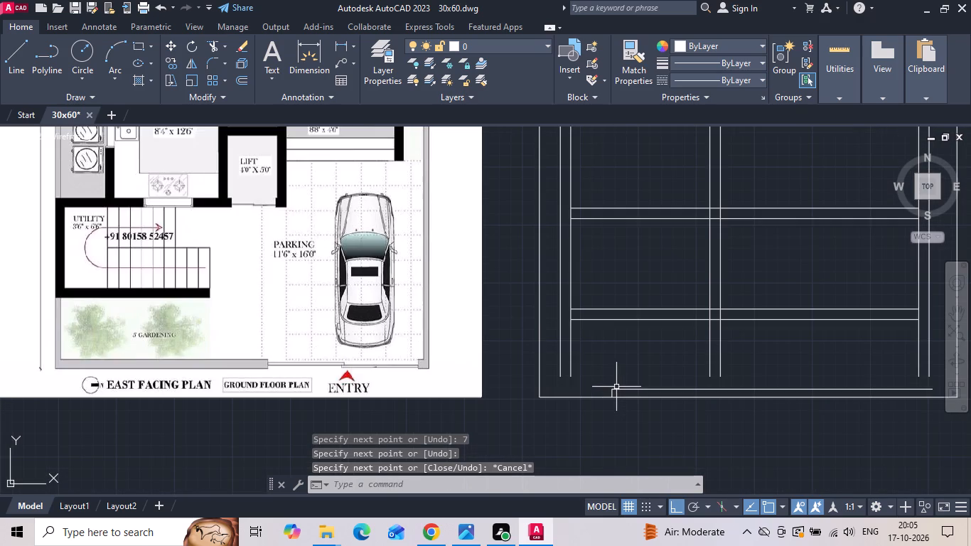
Extend the two west-side wall lines down to the bottom boundary and the new horizontal line across to them.
type("ex")
key("space")
left_click(564, 348)
left_click(557, 356)
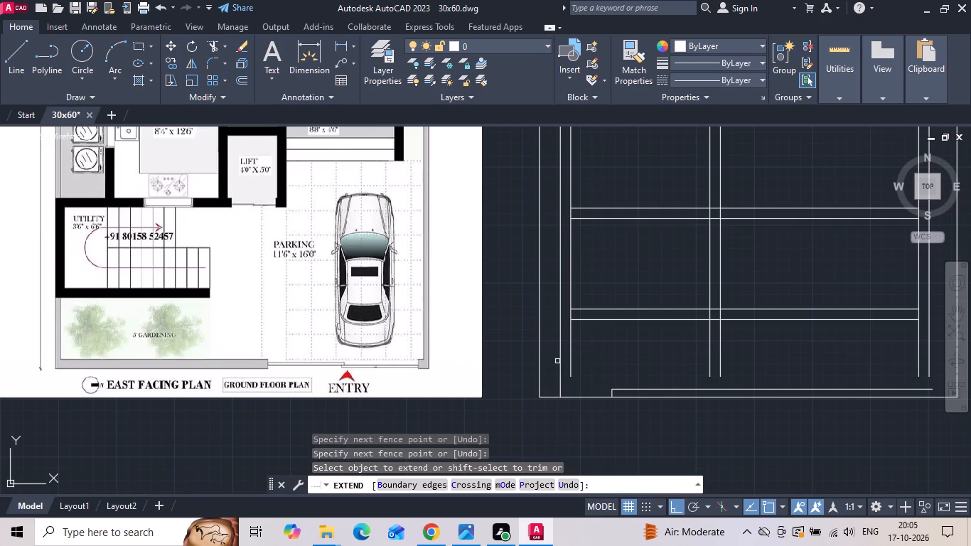
left_click(570, 374)
left_click(624, 391)
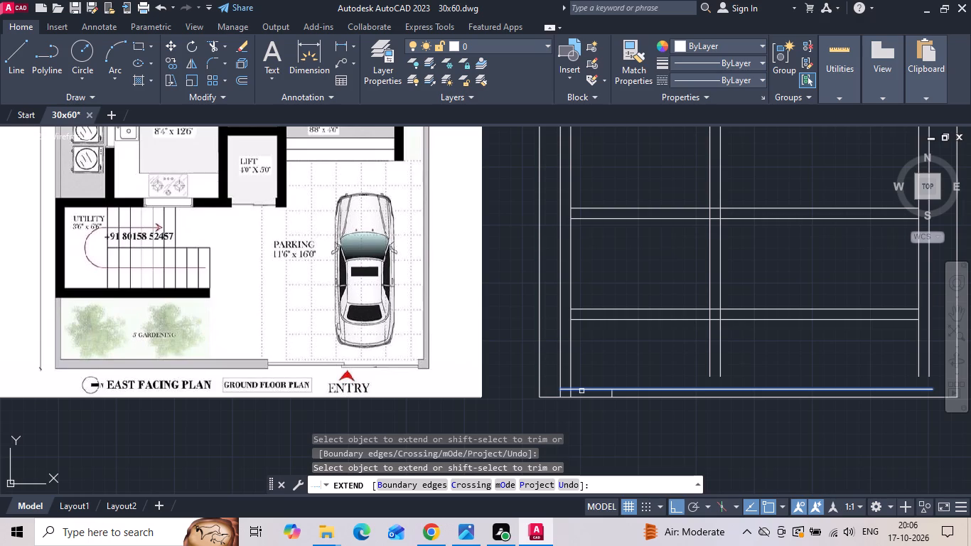
scroll(532, 378, "down", 1)
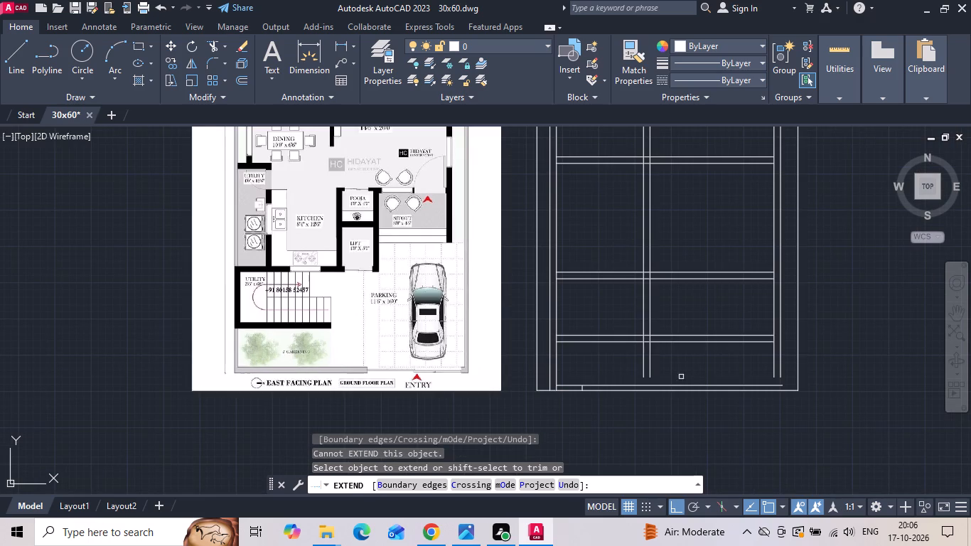
key("Escape")
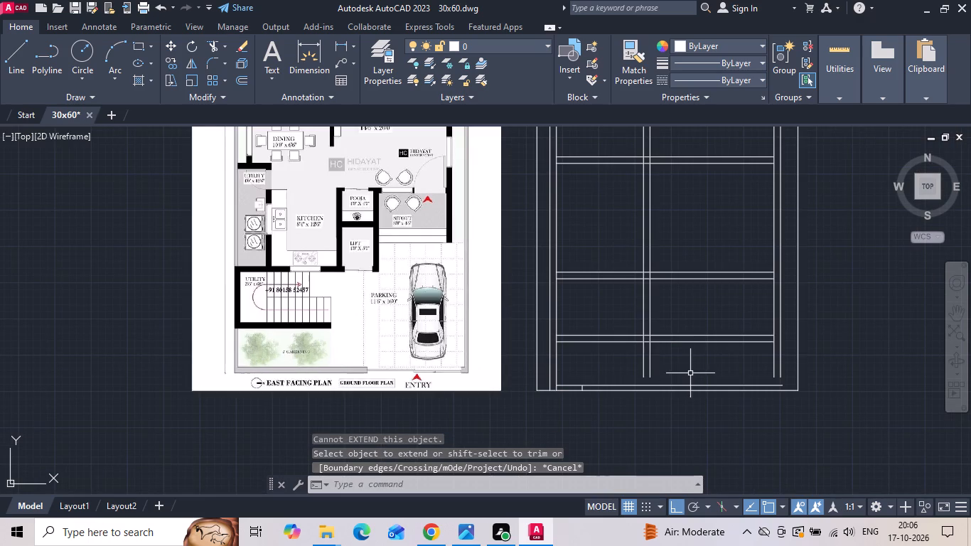
Trim the central wall's two vertical lines below the kitchen's lower wall and erase the leftover pieces.
type("tr")
key("space")
key("space")
left_click(680, 358)
left_click_drag(680, 358, 675, 357)
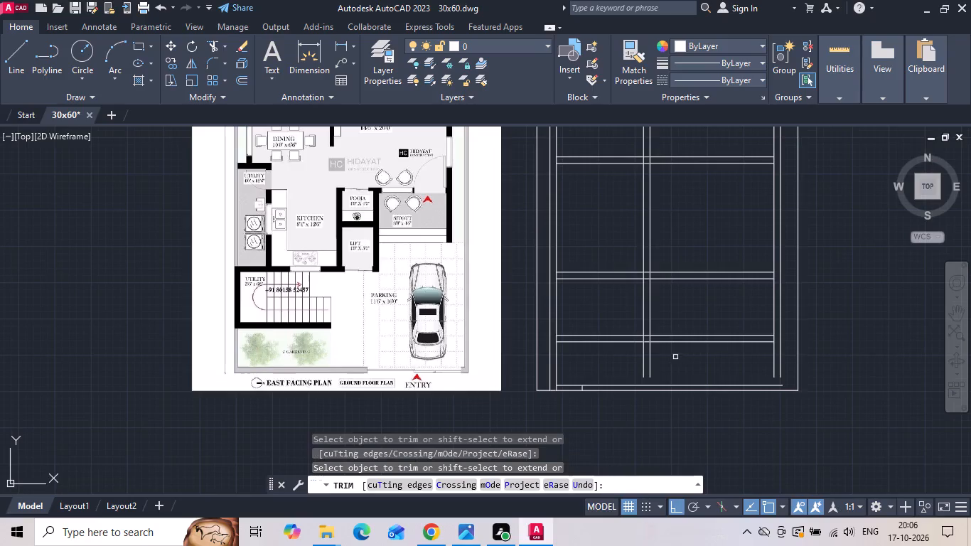
left_click_drag(675, 357, 635, 357)
left_click_drag(613, 313, 667, 314)
key("Escape")
left_click_drag(671, 368, 653, 373)
left_click(631, 370)
key("Delete")
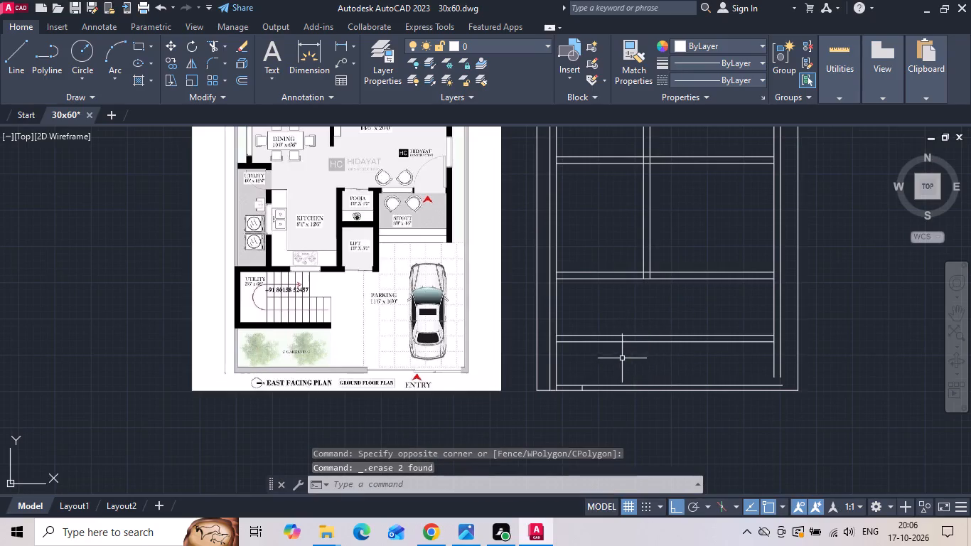
Measure the living room's width between the central wall and the inner face of the side wall.
middle_click_drag(543, 222, 534, 250)
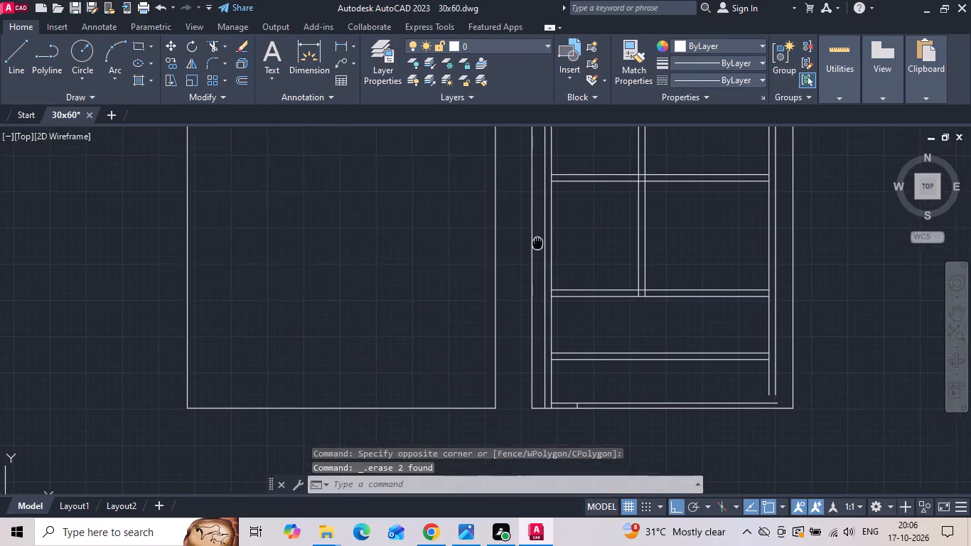
middle_click_drag(534, 250, 503, 300)
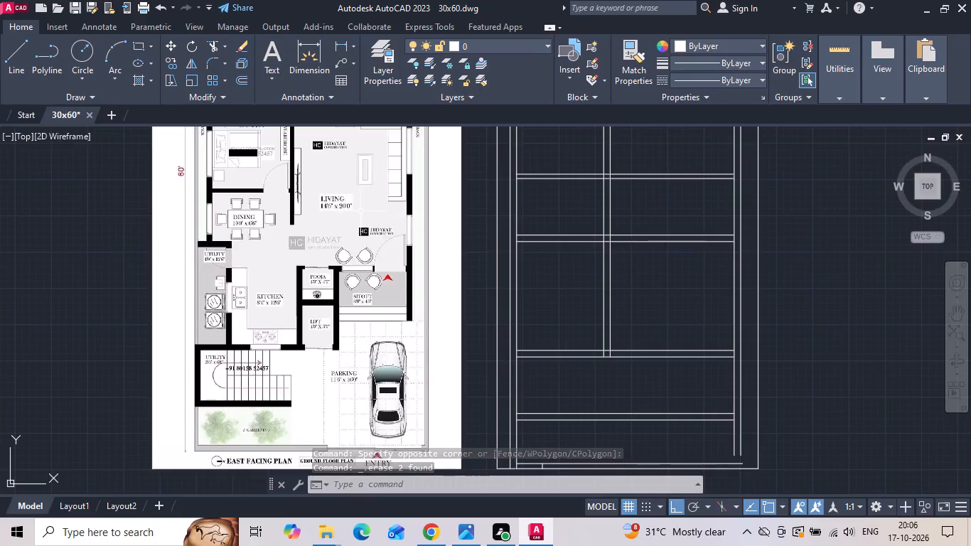
scroll(359, 211, "up", 2)
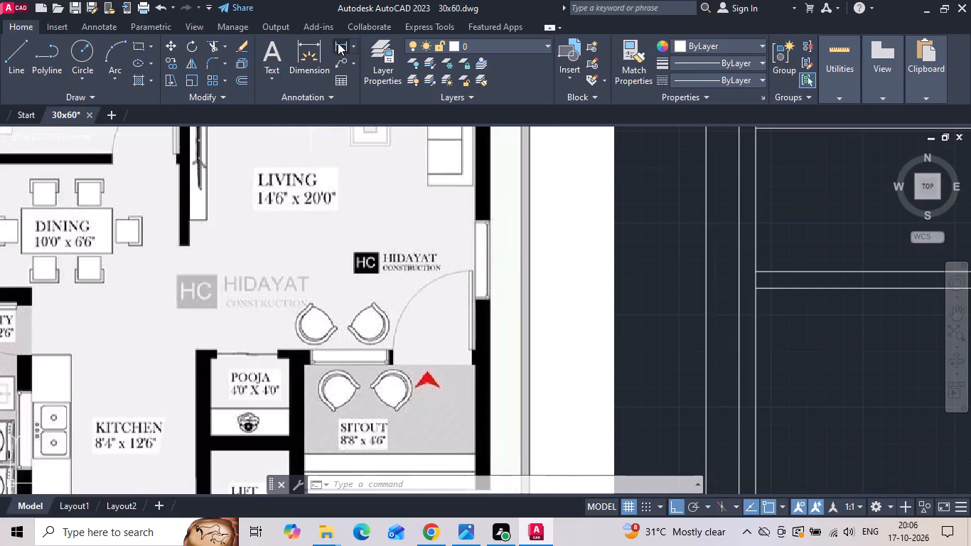
left_click(338, 43)
scroll(309, 234, "down", 2)
scroll(664, 202, "up", 1)
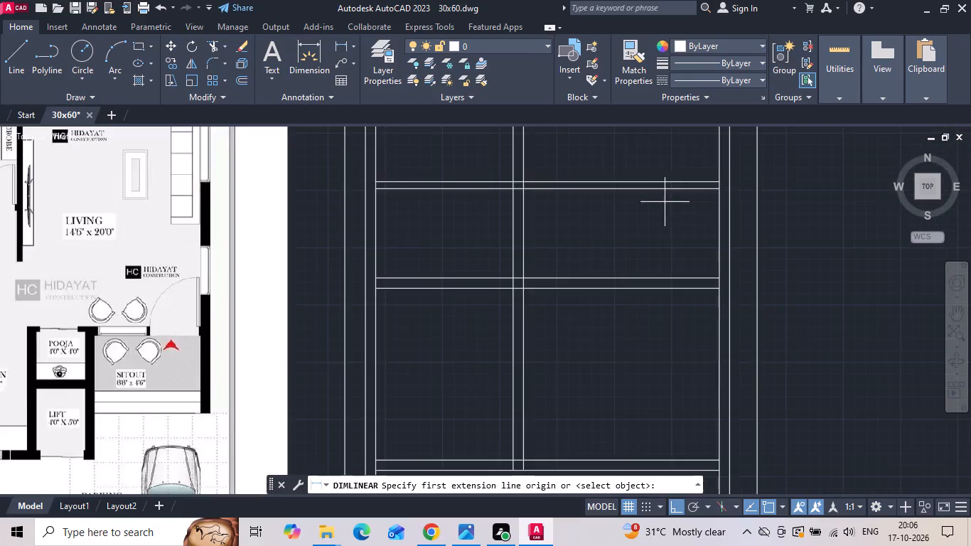
middle_click_drag(665, 207, 653, 293)
left_click(515, 319)
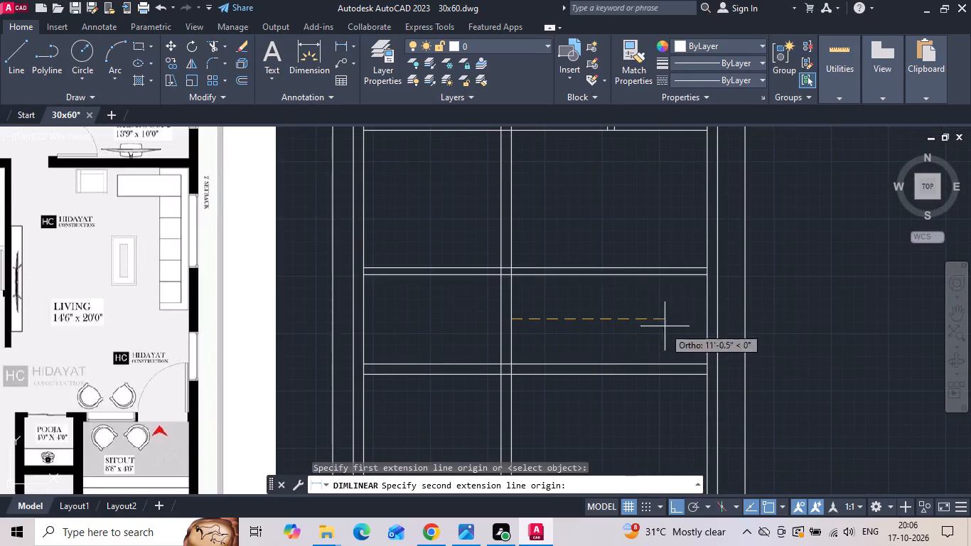
left_click(707, 319)
scroll(706, 318, "up", 3)
scroll(706, 318, "down", 4)
key("Escape")
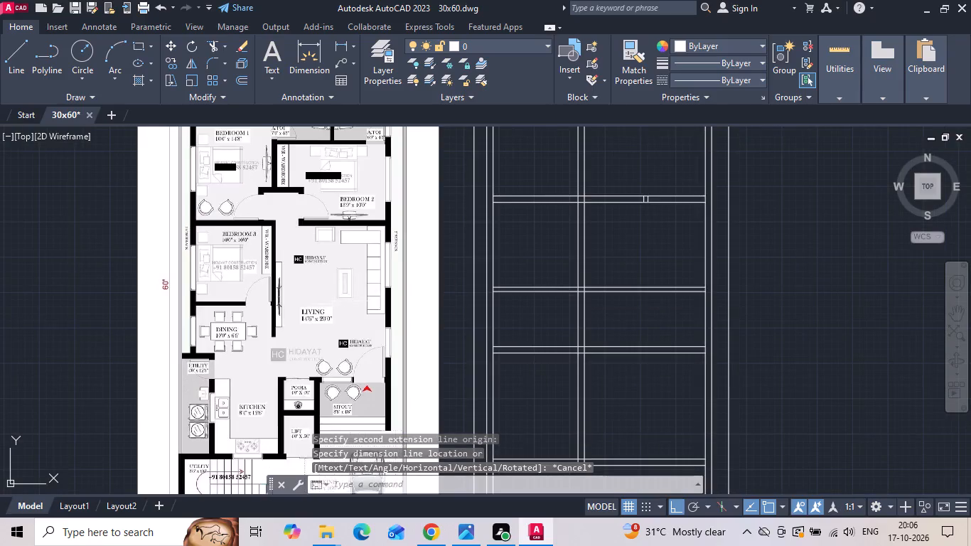
Compare the living, dining and bedroom wall layout in the reference plan with the drafted walls.
scroll(334, 304, "up", 2)
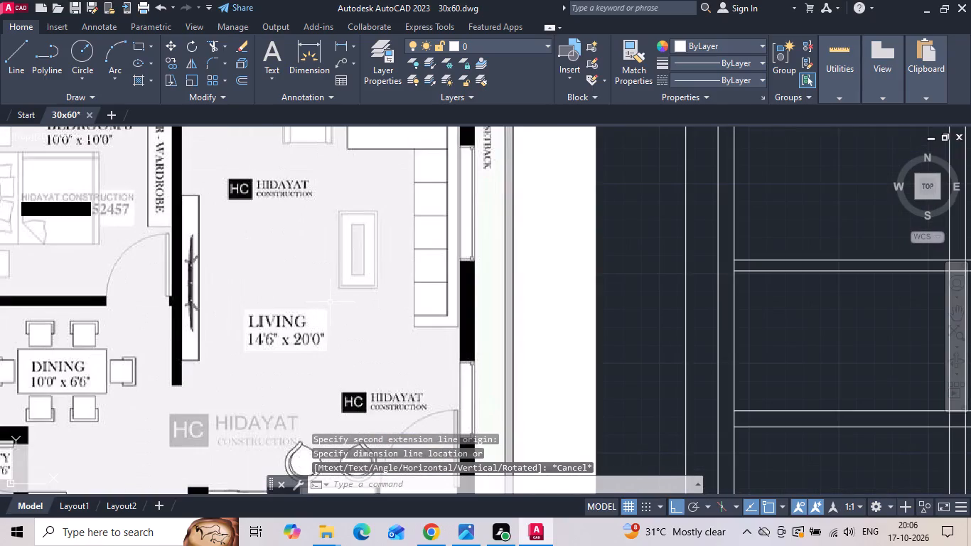
scroll(330, 302, "down", 1)
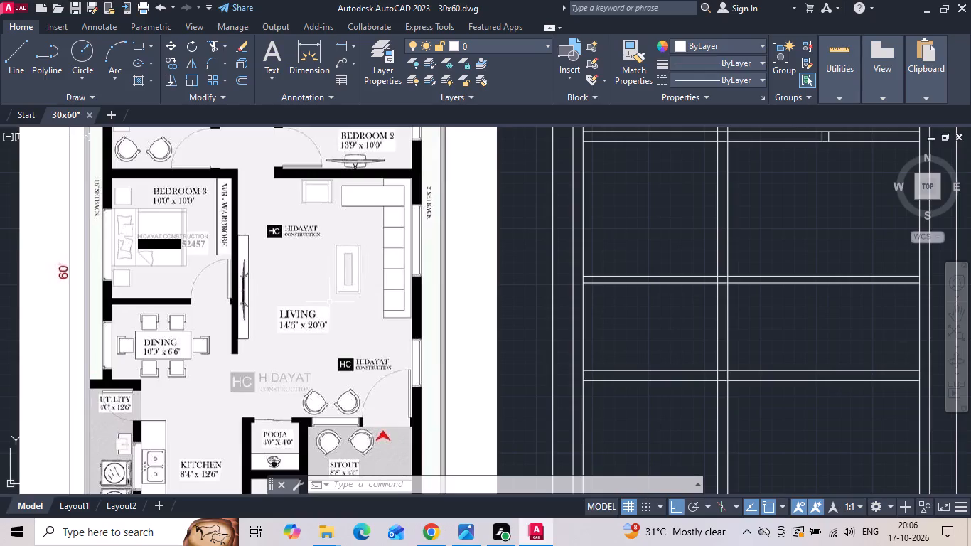
scroll(328, 258, "down", 1)
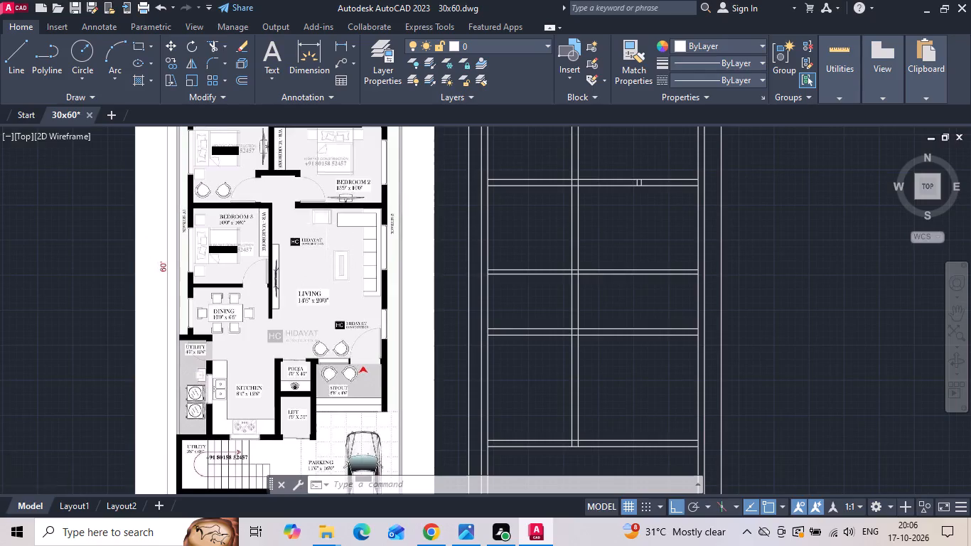
scroll(326, 223, "down", 1)
scroll(445, 407, "up", 2)
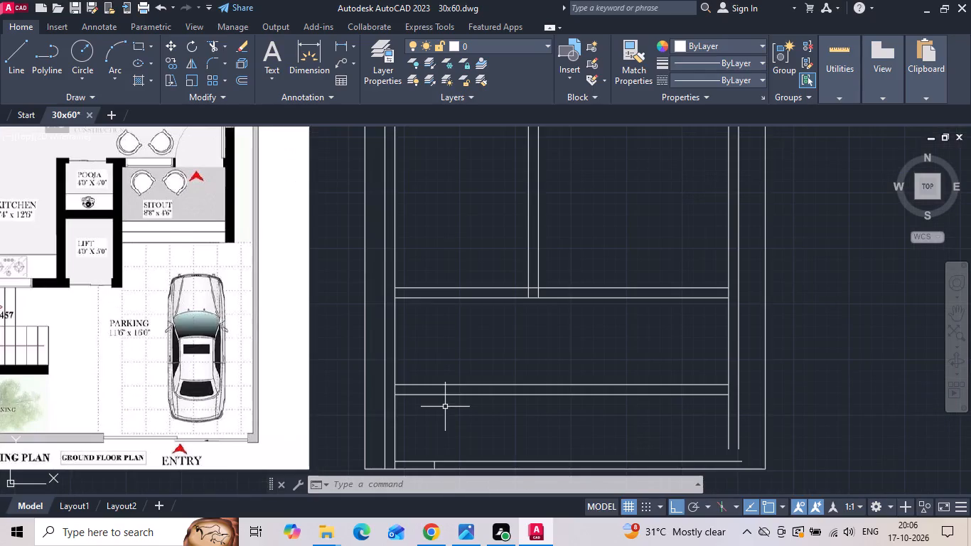
scroll(445, 407, "down", 2)
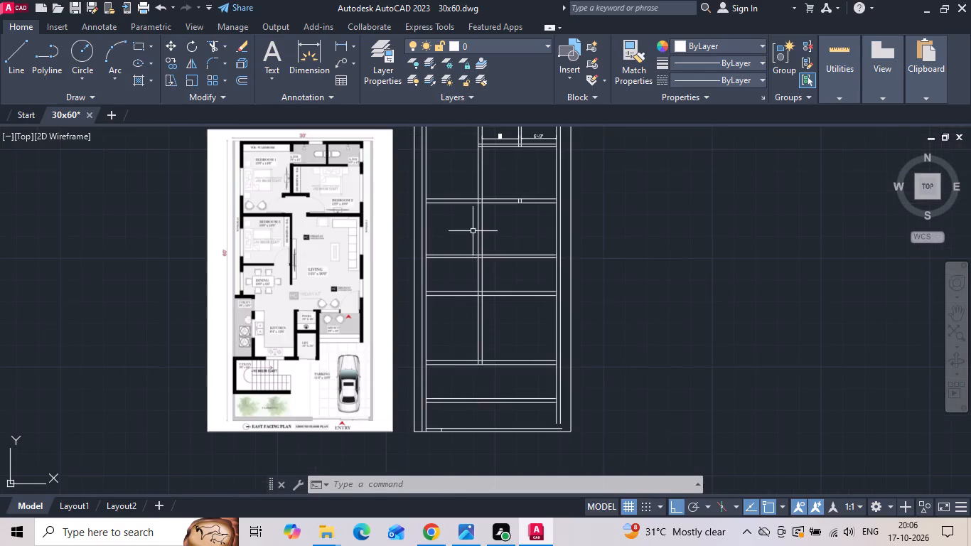
scroll(473, 227, "up", 1)
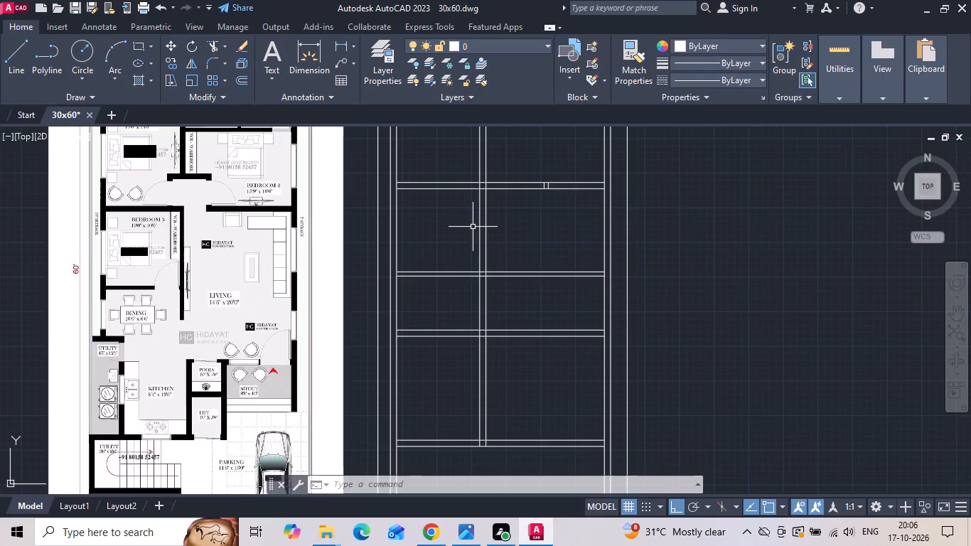
middle_click_drag(483, 271, 490, 306)
scroll(490, 306, "down", 1)
scroll(490, 306, "up", 1)
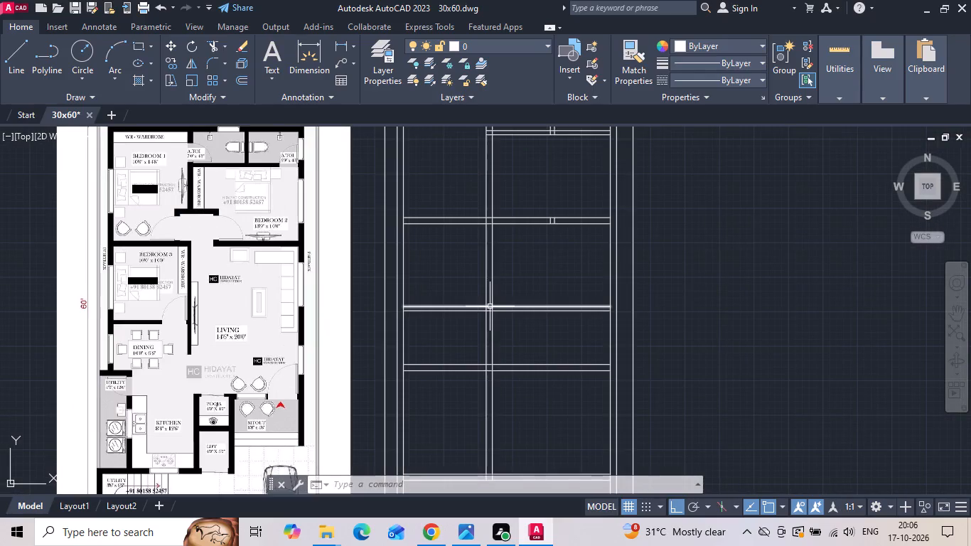
Trim the central wall's vertical lines where they cross the horizontal wall between bedroom 2 and the living room.
type("tr")
key("space")
key("space")
scroll(481, 230, "up", 1)
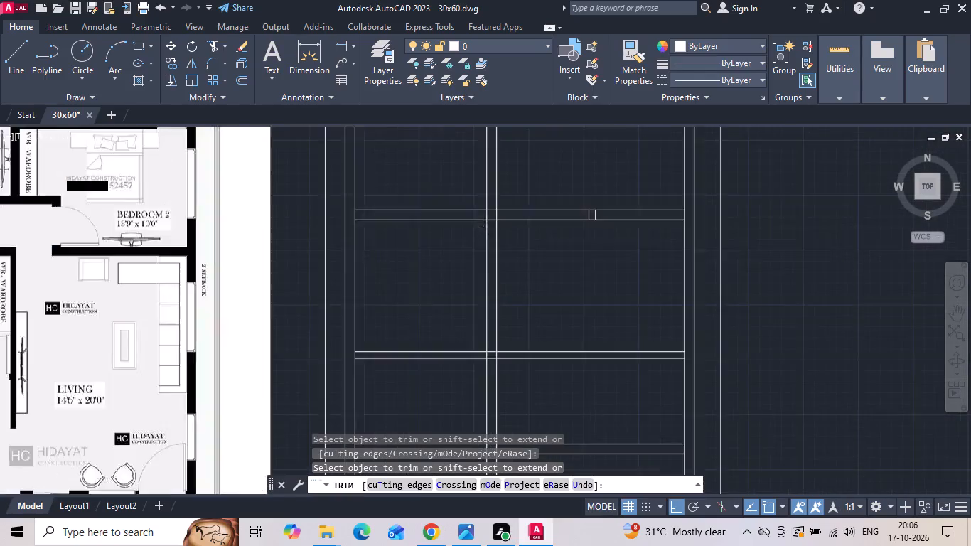
scroll(481, 224, "up", 1)
left_click(480, 207)
left_click(512, 208)
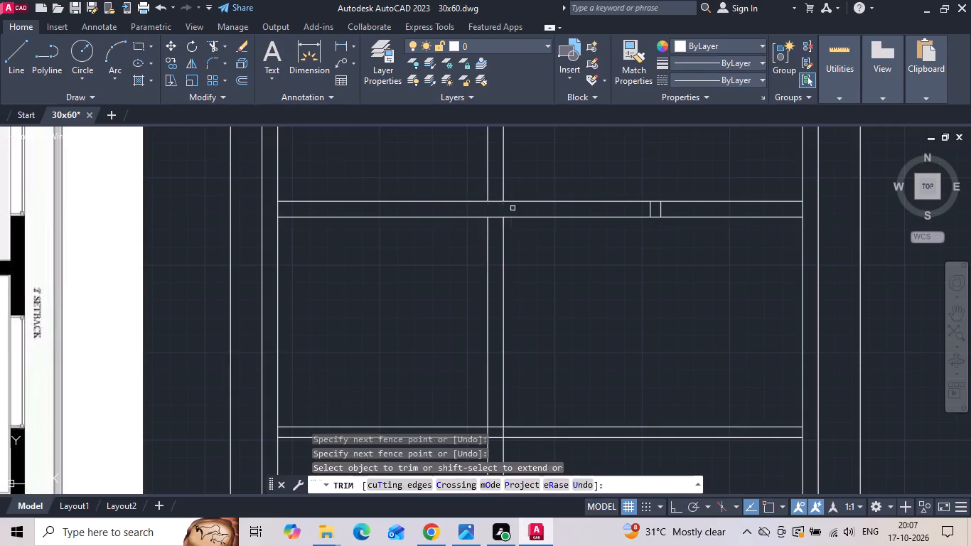
key("Escape")
Move the living-room-side line of the central wall 3" toward bedroom 3 to thin the wall.
left_click(503, 269)
right_click(525, 264)
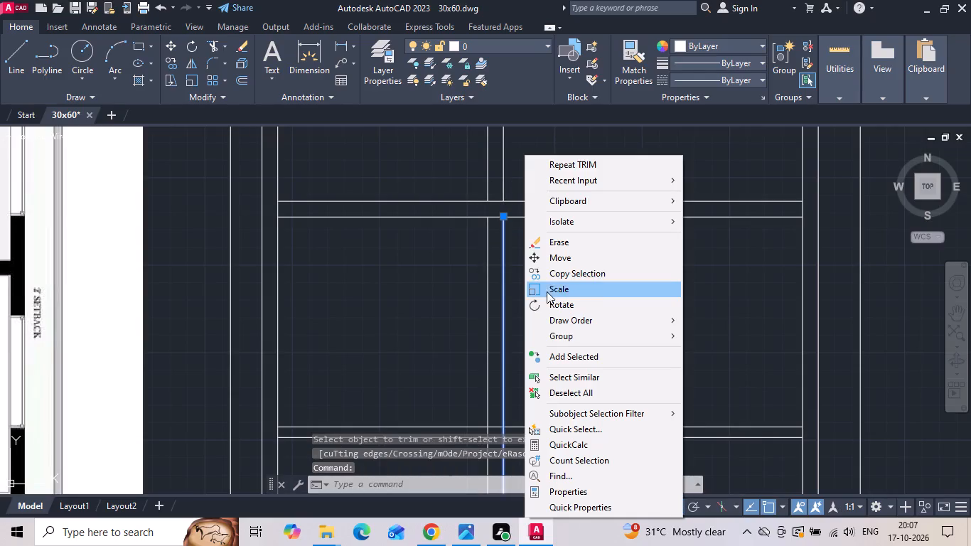
left_click(559, 262)
left_click_drag(623, 279, 613, 280)
key("3")
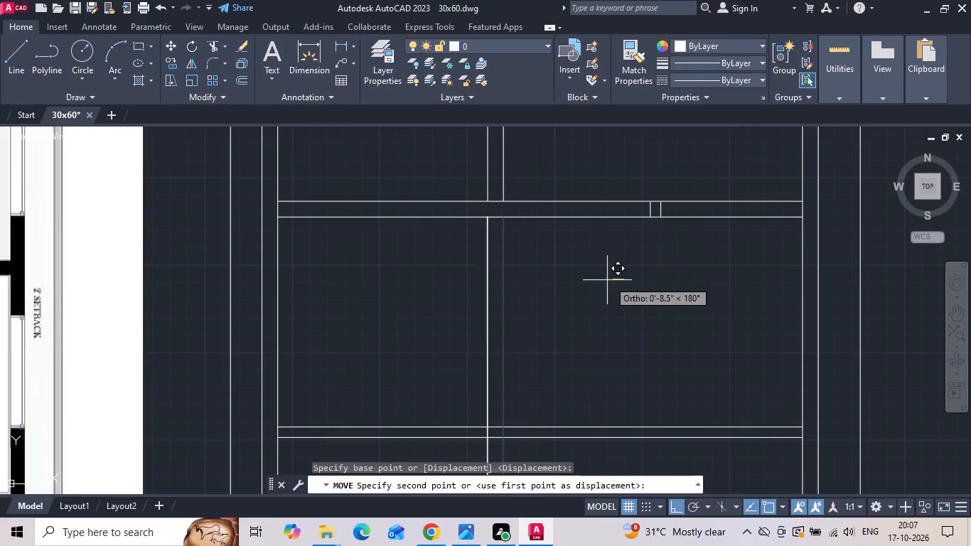
key("space")
scroll(604, 270, "down", 2)
key("Escape")
scroll(577, 282, "up", 1)
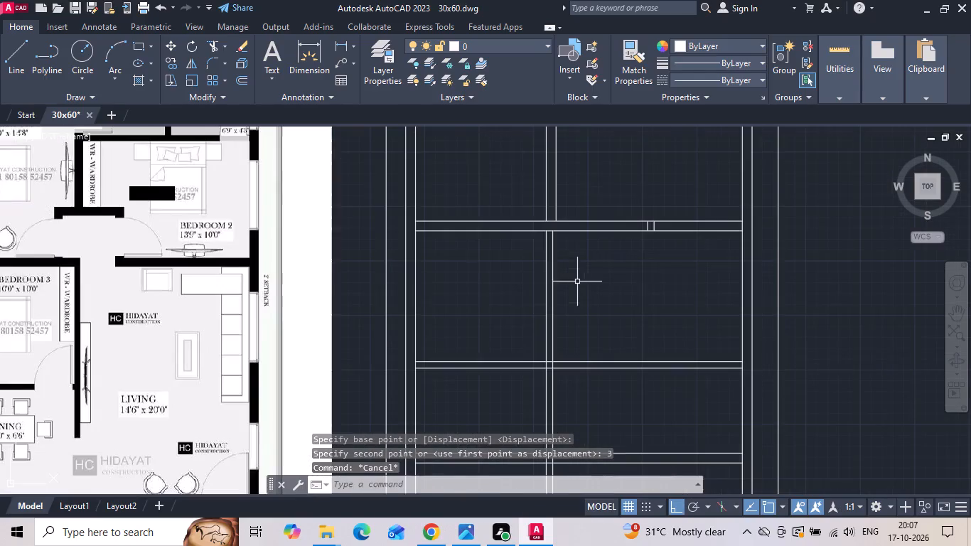
Measure the living room's width again from the moved central wall line to the side wall's inner face.
left_click(338, 43)
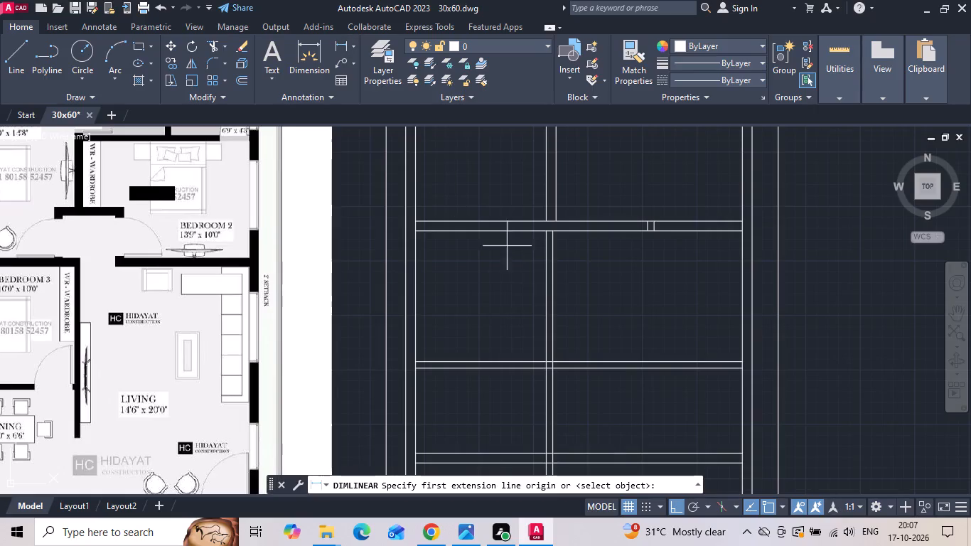
left_click(553, 306)
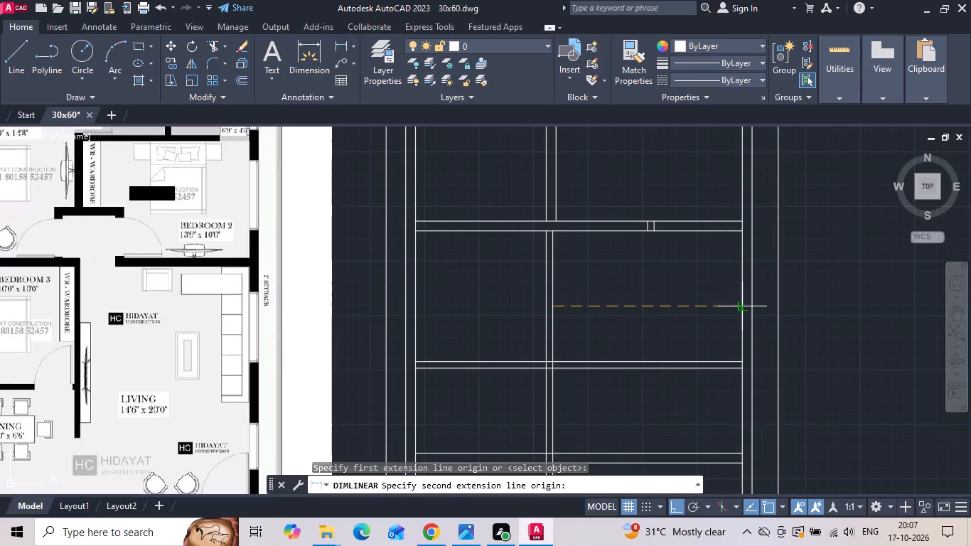
left_click(742, 309)
key("Escape")
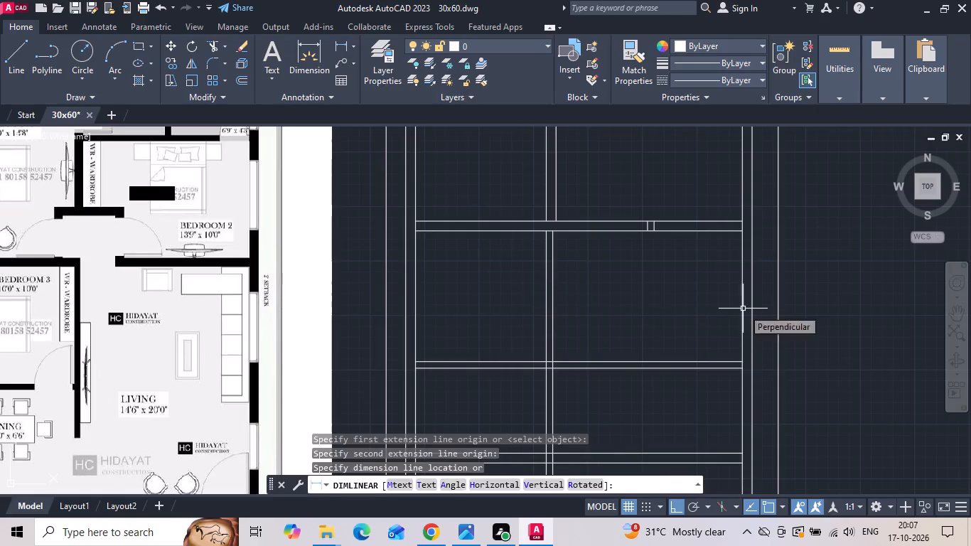
Offset the living-room-side line of the bedroom 2/living wall 20' toward the sitout to set the living room's length.
key("o")
key("space")
type("20")
key("apostrophe")
key("Return")
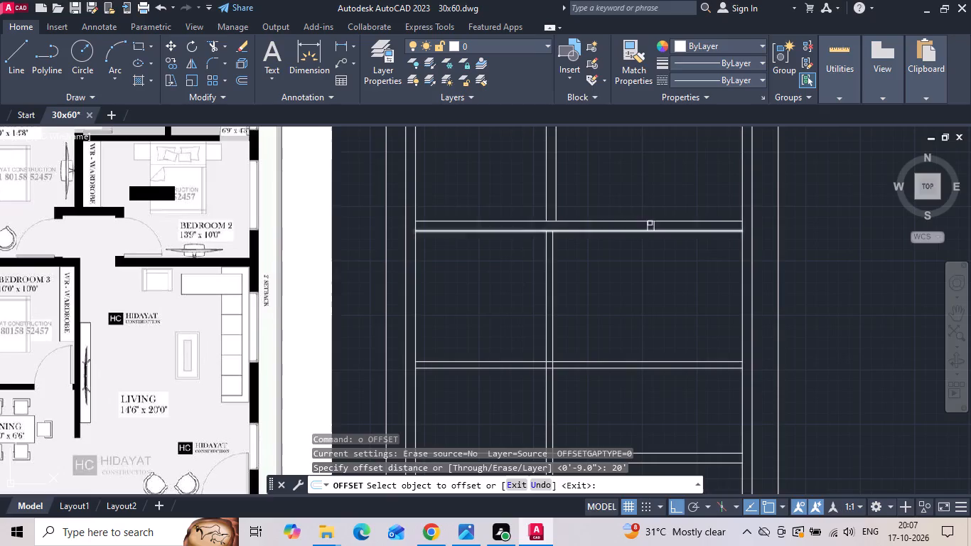
left_click(596, 230)
scroll(596, 230, "down", 2)
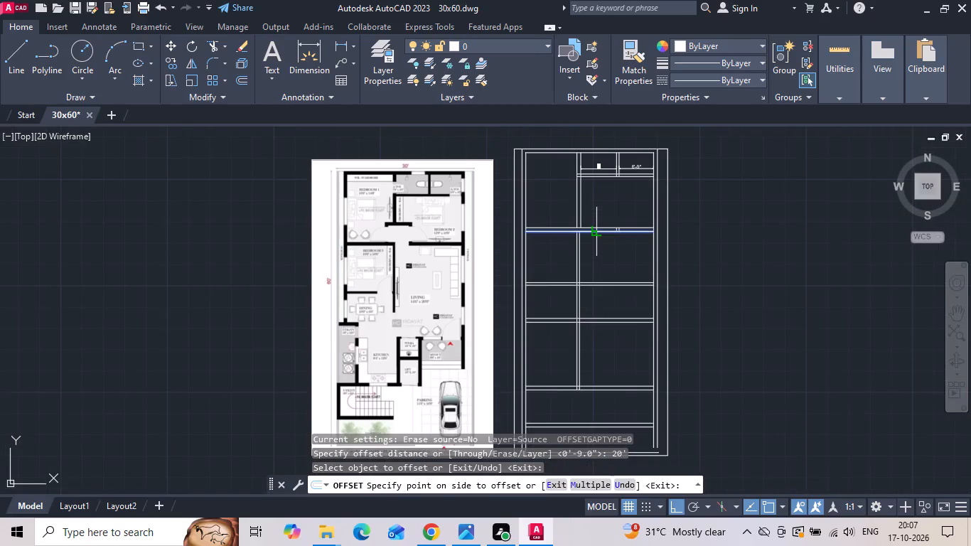
scroll(597, 333, "up", 2)
left_click(597, 333)
key("Escape")
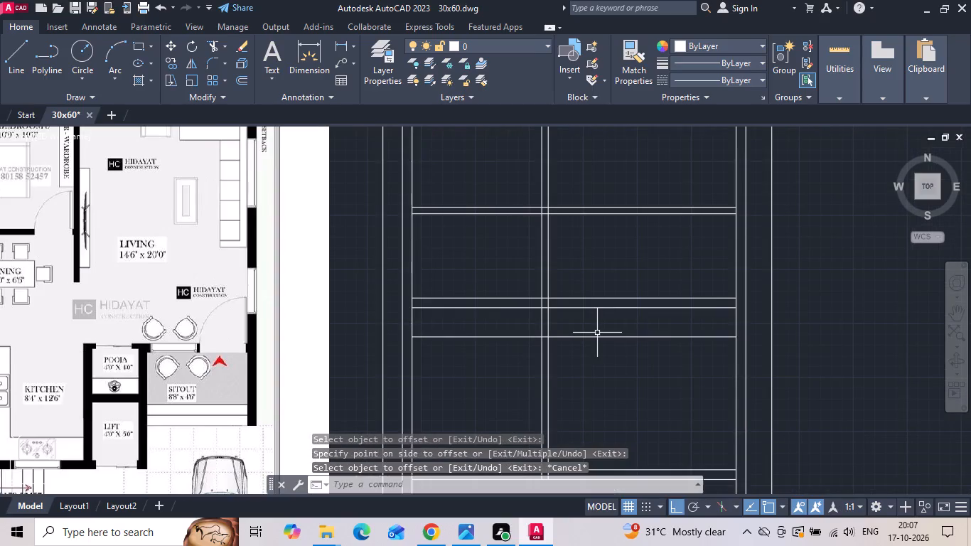
Offset the new living room boundary line 9" toward the parking to form the living/sitout wall.
type("o")
key("space")
type("9")
key("space")
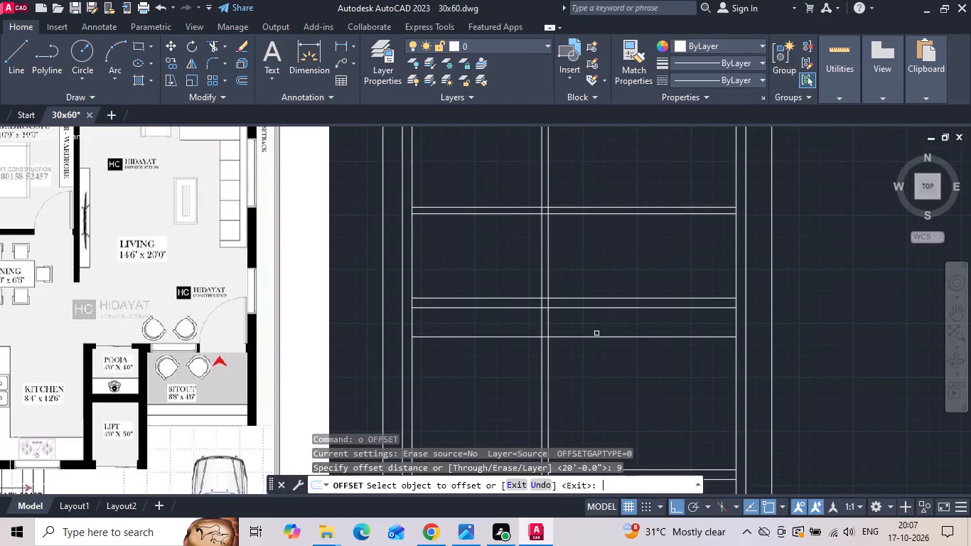
left_click(591, 338)
left_click(584, 358)
key("Escape")
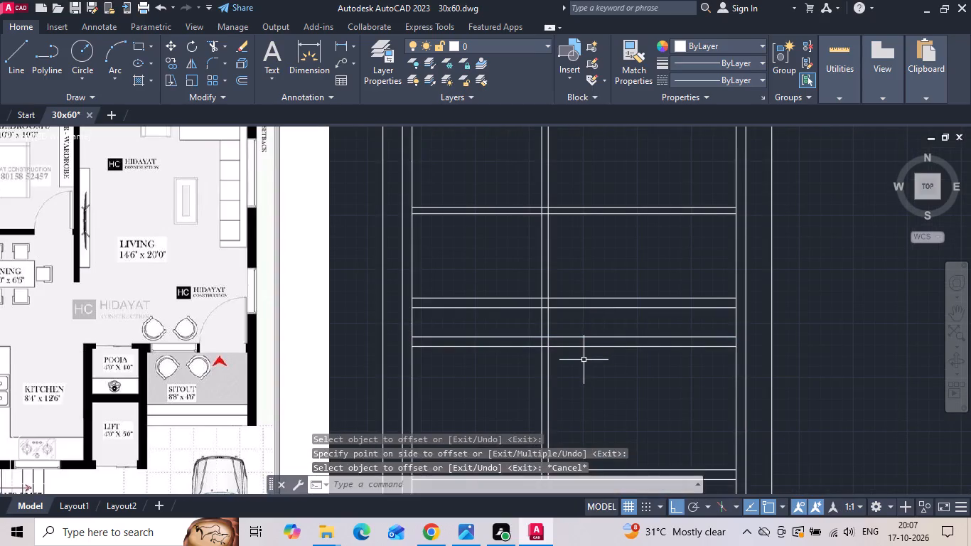
Trim the living/sitout wall lines inside the kitchen and the two dining wall pairs where they cross the living room.
type("tr")
key("space")
key("space")
left_click_drag(516, 325, 511, 360)
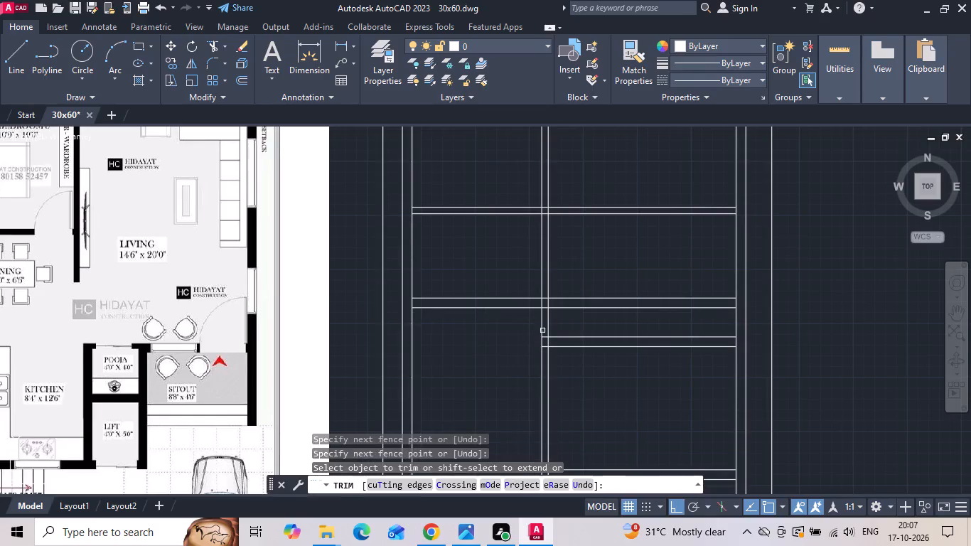
left_click_drag(611, 332, 588, 185)
scroll(625, 260, "down", 1)
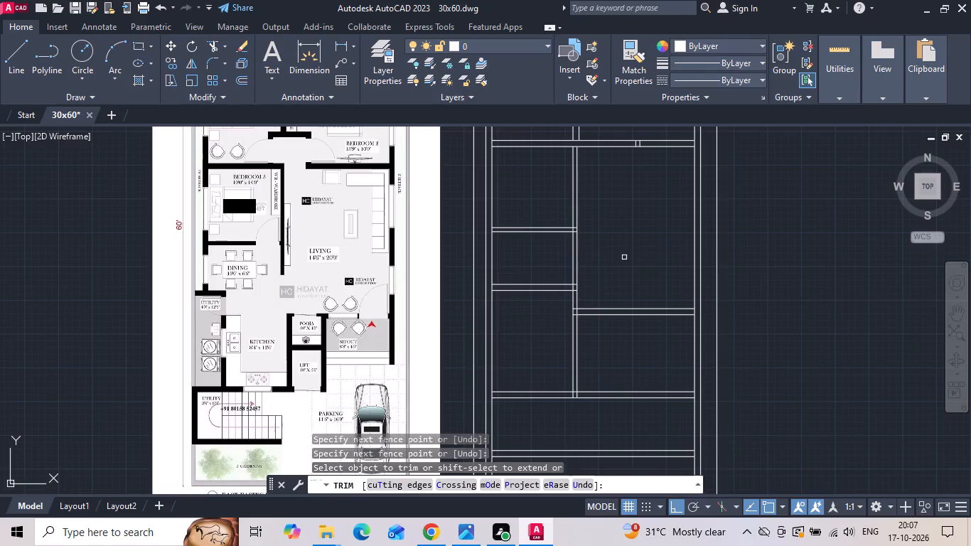
key("Escape")
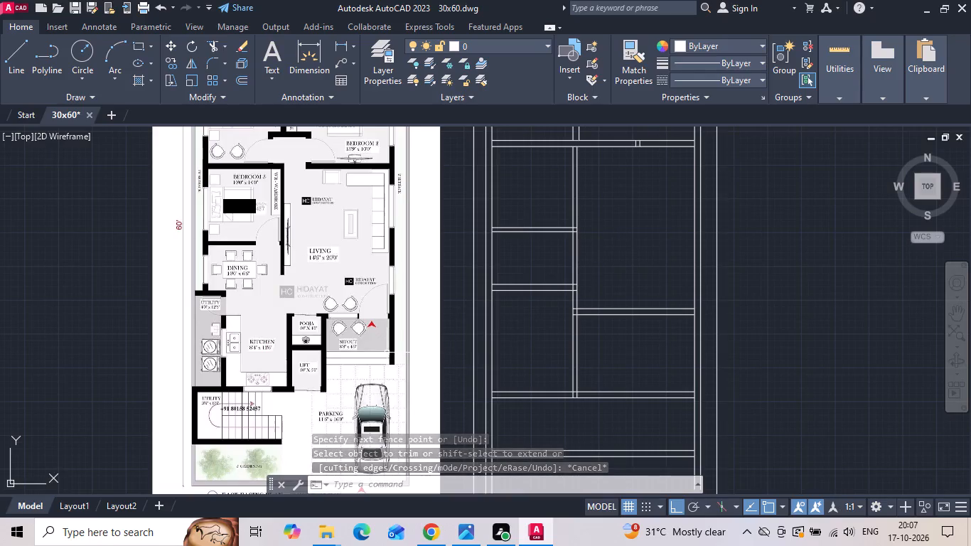
Offset the sitout-side line of the living/sitout wall 4'6" toward the parking to set the sitout's depth.
middle_click_drag(386, 350, 382, 325)
scroll(353, 324, "up", 3)
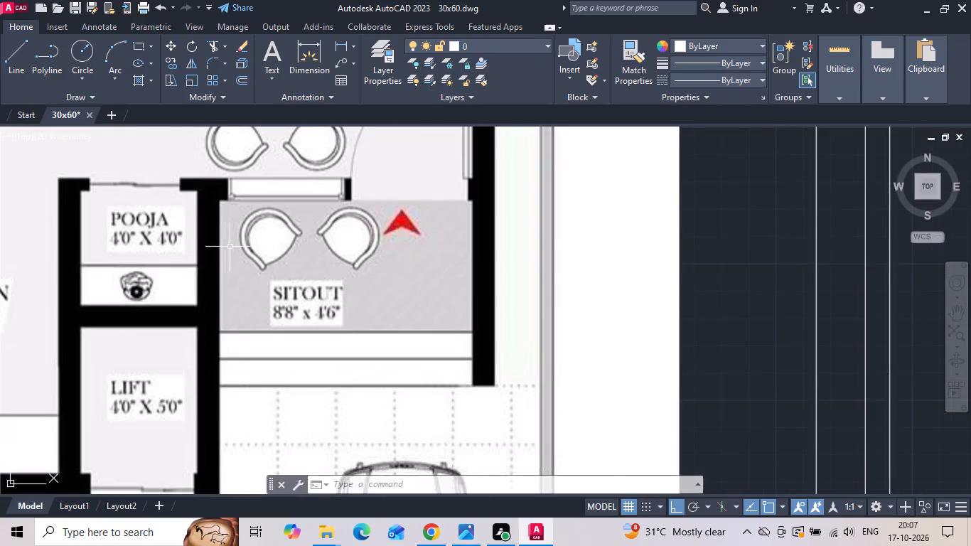
scroll(182, 272, "down", 1)
type("o 4")
type("'6")
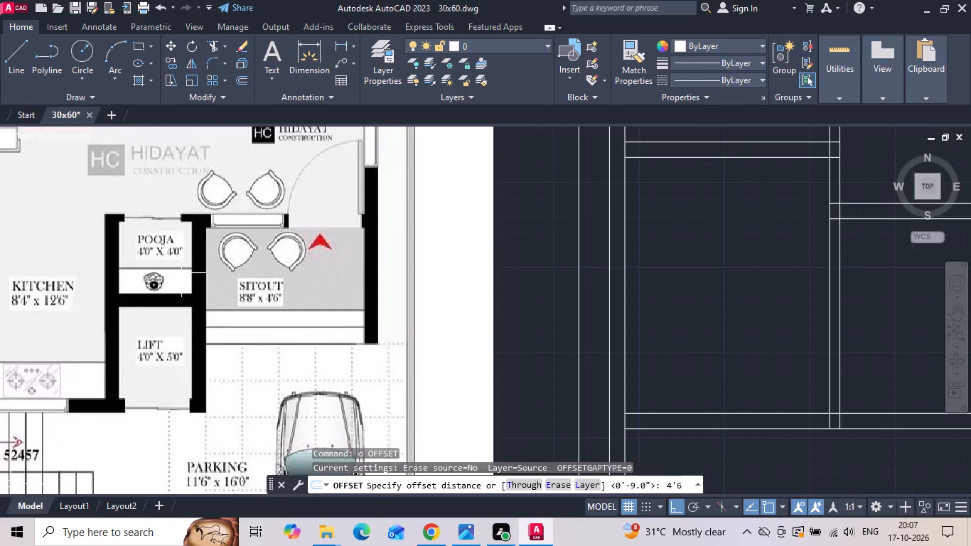
key("space")
scroll(166, 272, "down", 1)
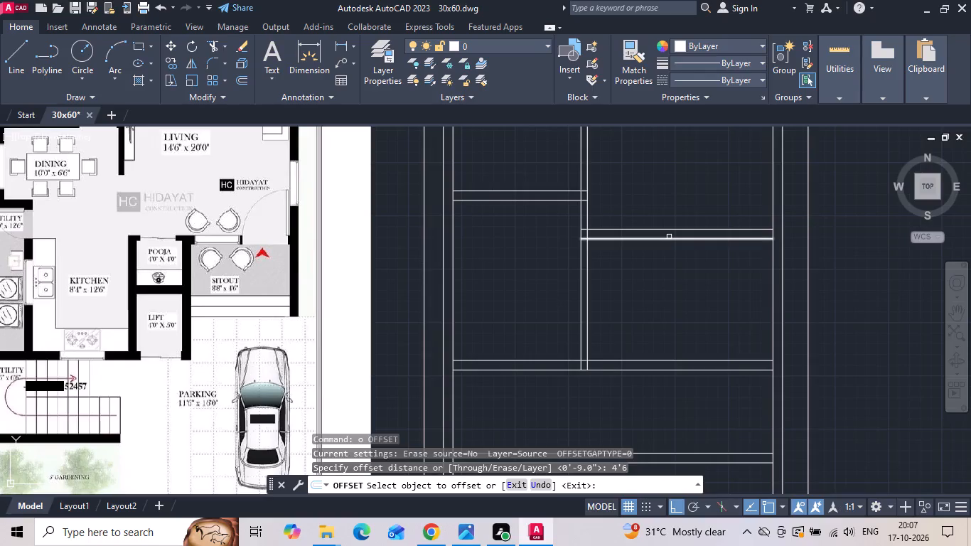
left_click(671, 240)
left_click(654, 300)
key("Escape")
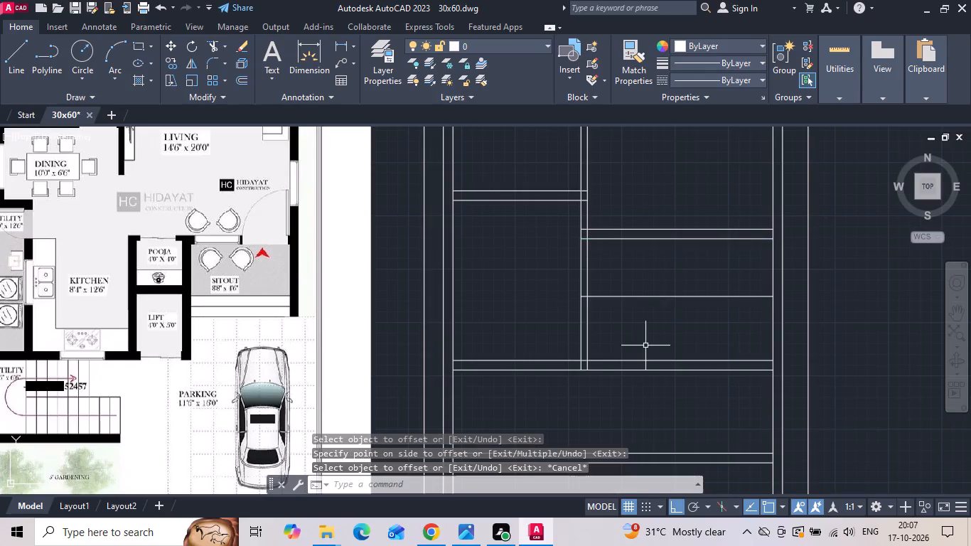
Offset the sitout's front edge toward the parking twice in succession at 10" to draw the entry steps.
type("o")
key("space")
key("1")
key("0")
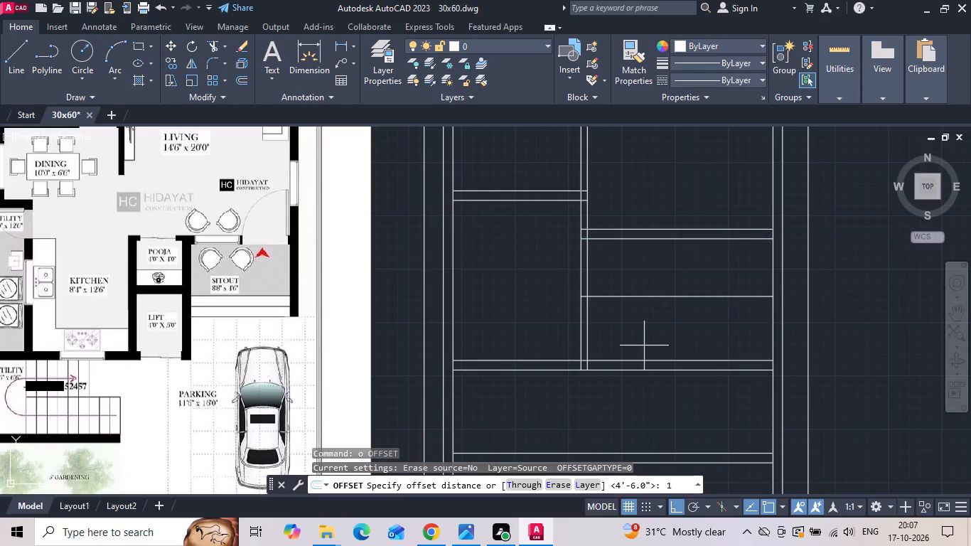
key("Return")
left_click(635, 296)
left_click(635, 309)
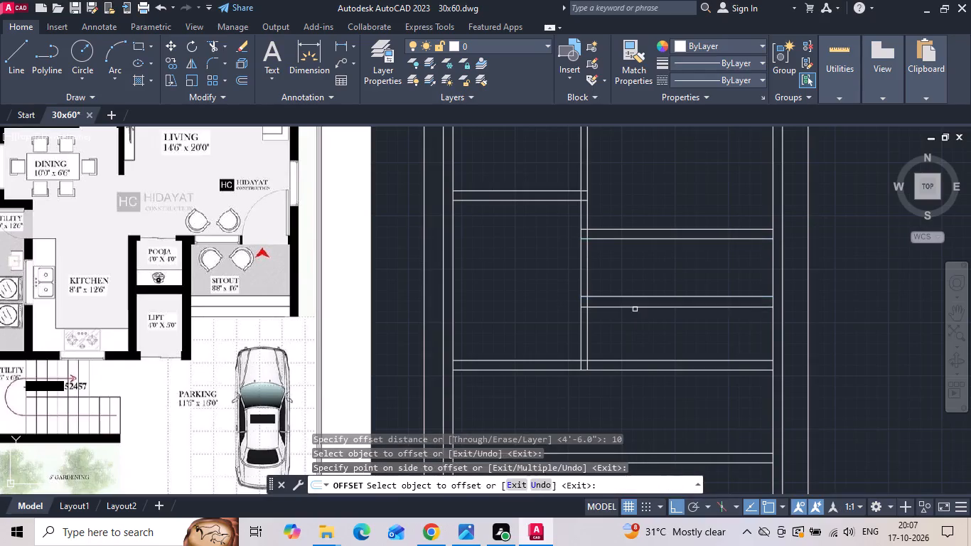
left_click_drag(635, 307, 632, 323)
left_click(631, 331)
key("Escape")
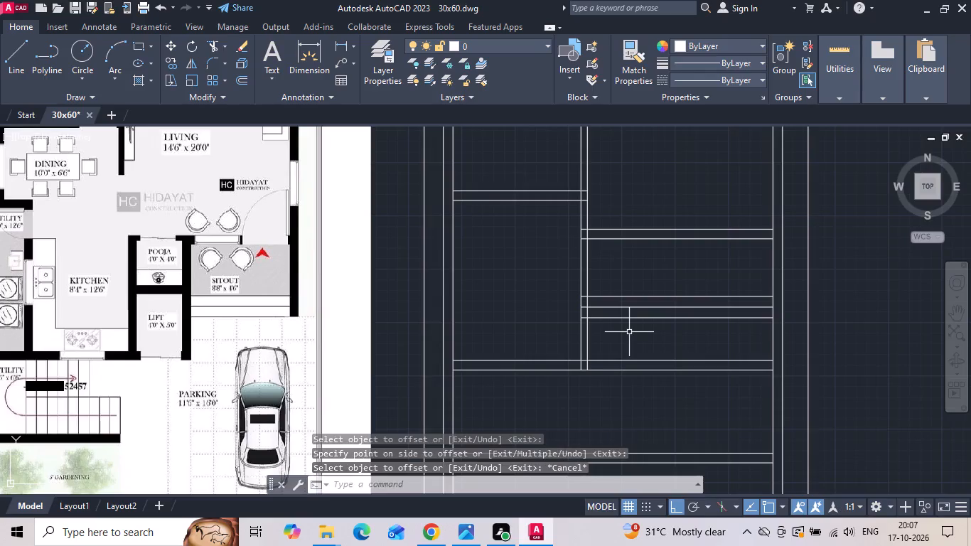
Offset the side wall's inner face 8'8" toward the pooja and lift to set the sitout's width.
middle_click_drag(626, 320, 620, 312)
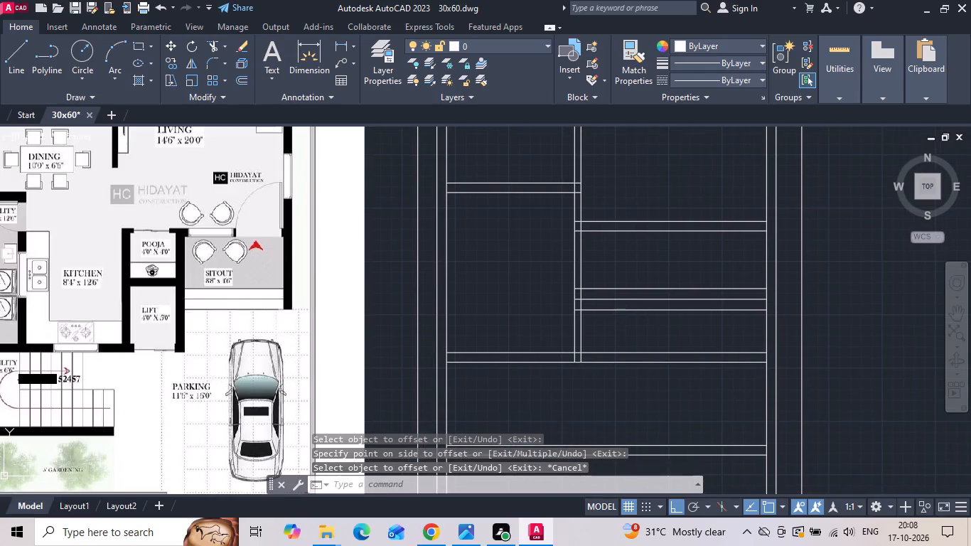
type("o")
key("space")
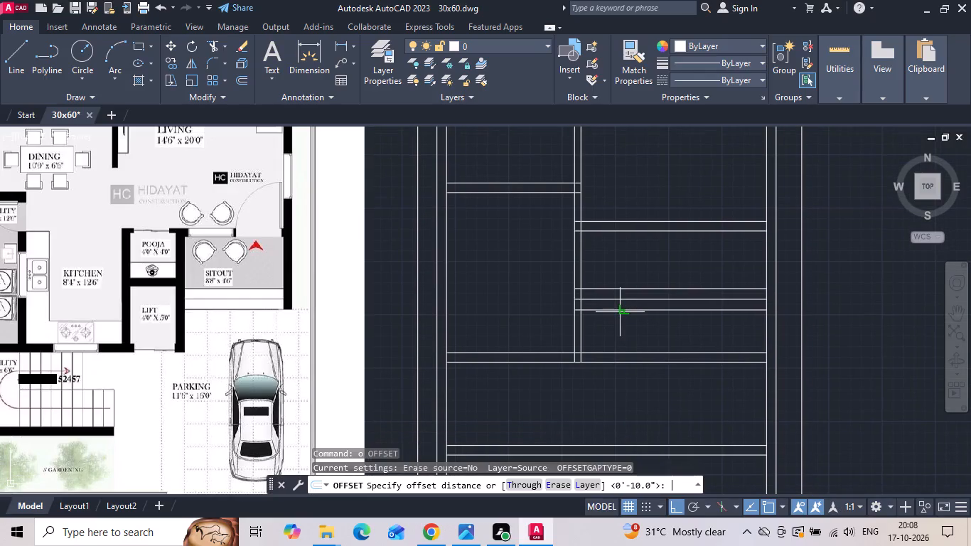
type("8'")
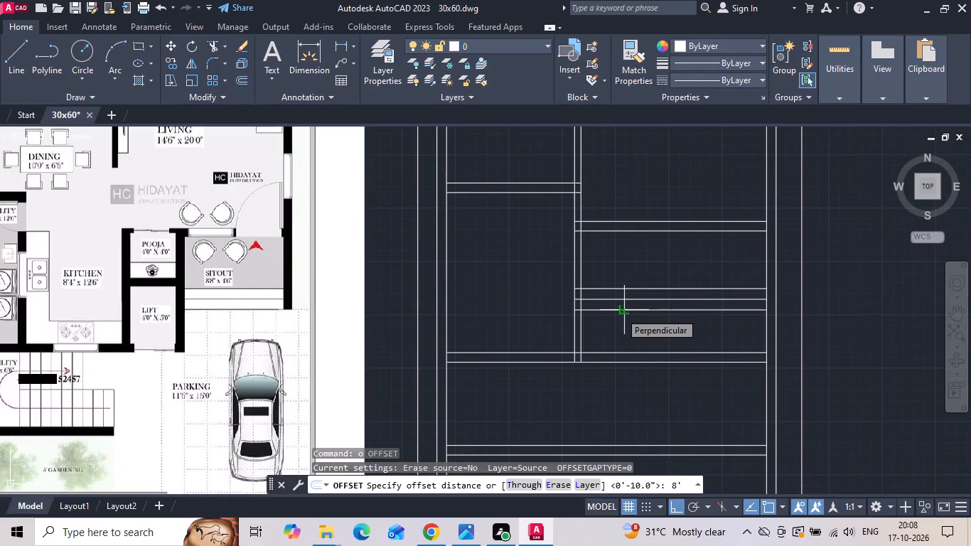
type("8")
key("space")
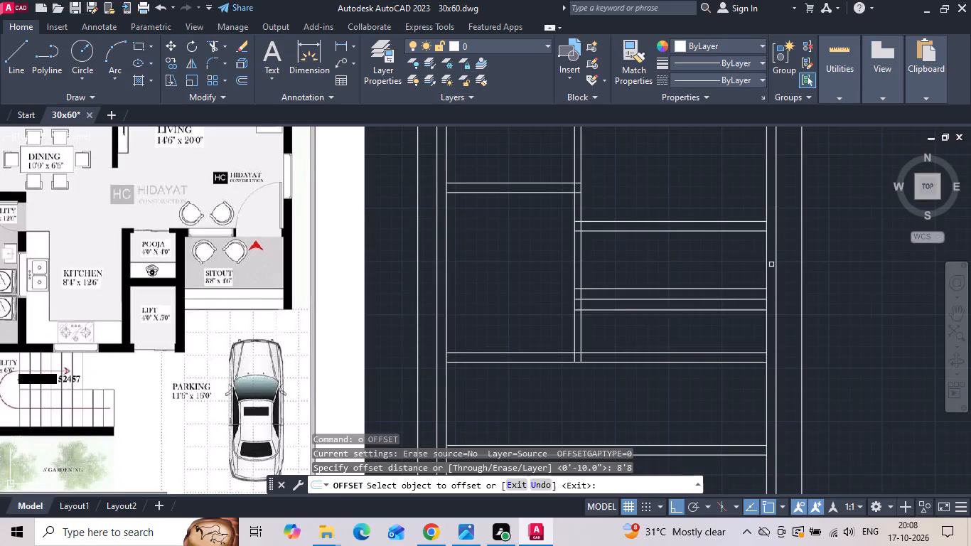
left_click(768, 259)
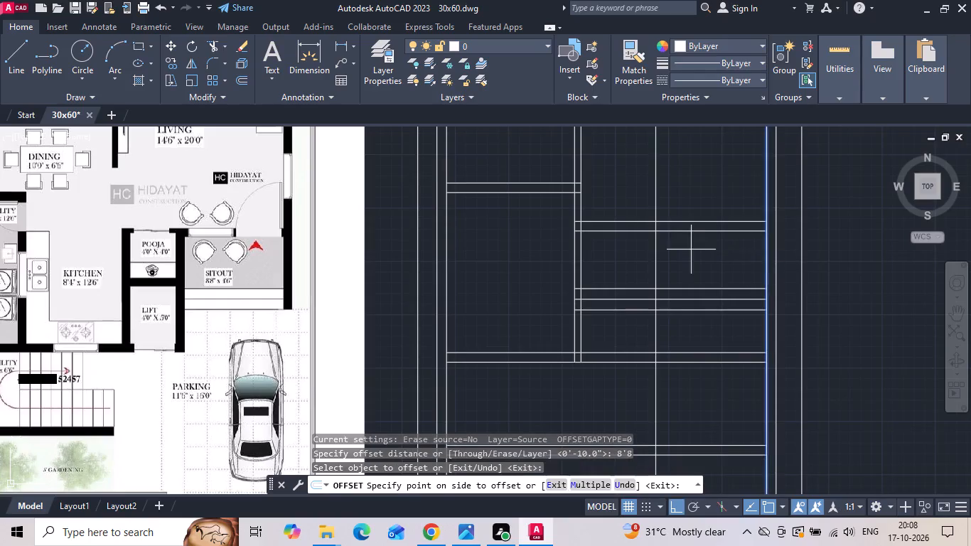
left_click(690, 250)
key("Escape")
Offset the new sitout width line 9" toward the pooja and lift to form their shared wall.
type("o 9")
key("space")
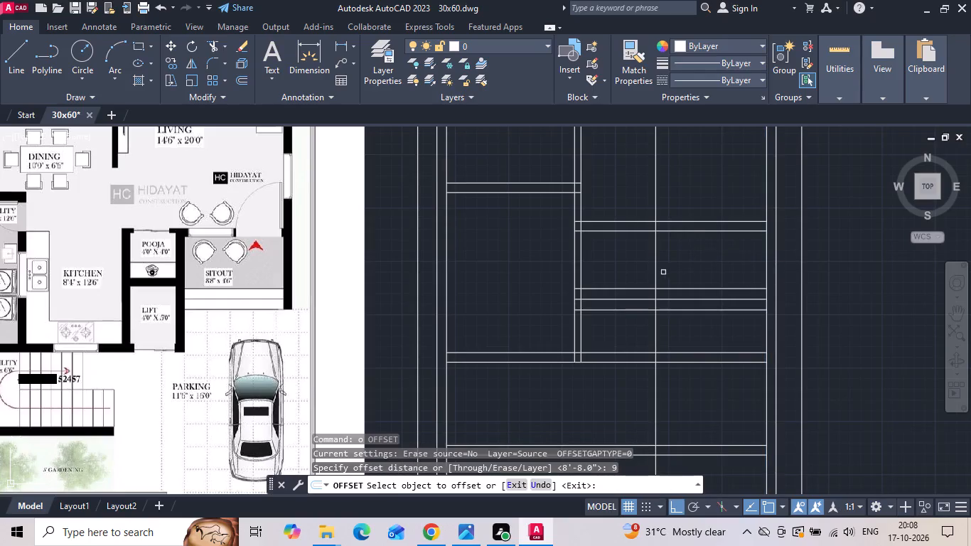
left_click(654, 250)
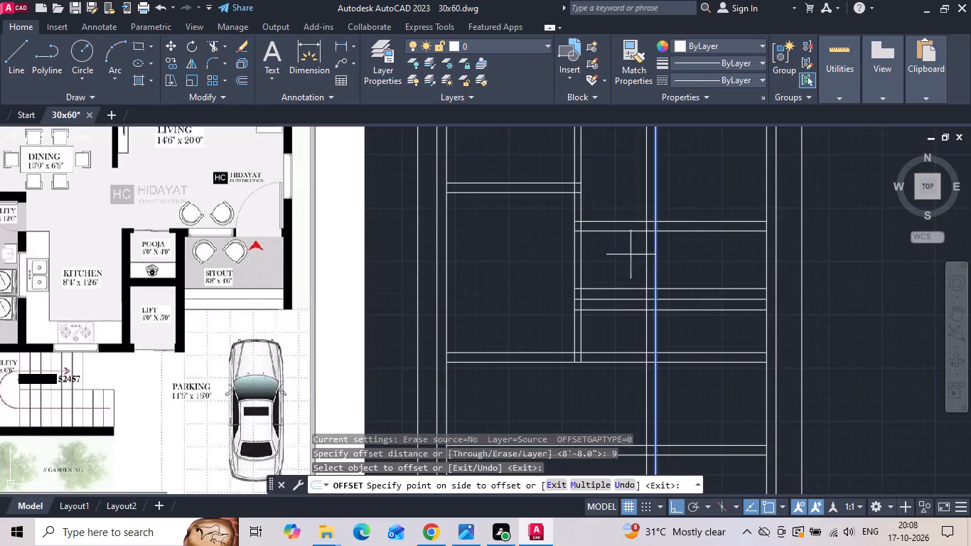
left_click(627, 255)
key("Escape")
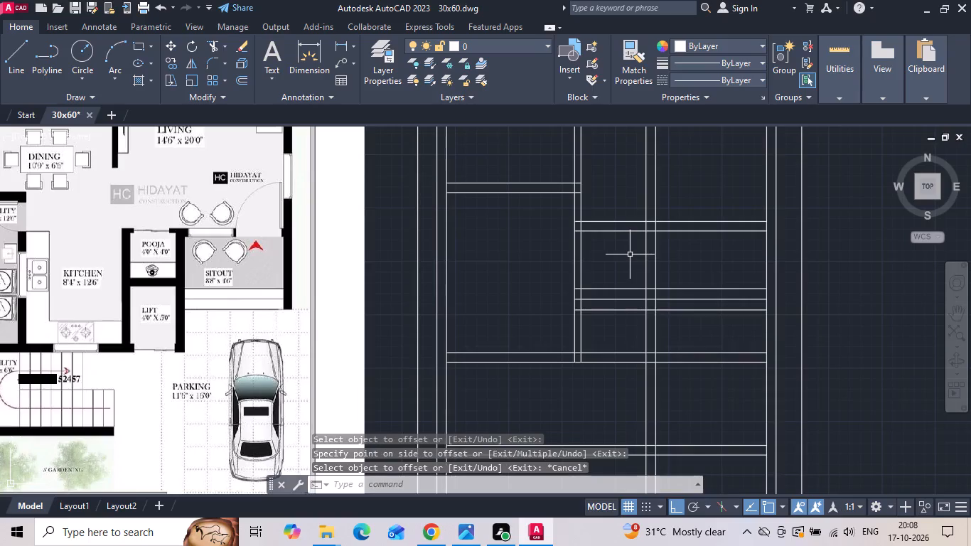
Trim the kitchen/lift front wall lines across the parking, and the lift wall's vertical lines between that wall and the lowest horizontal wall.
type("tr")
key("space")
key("space")
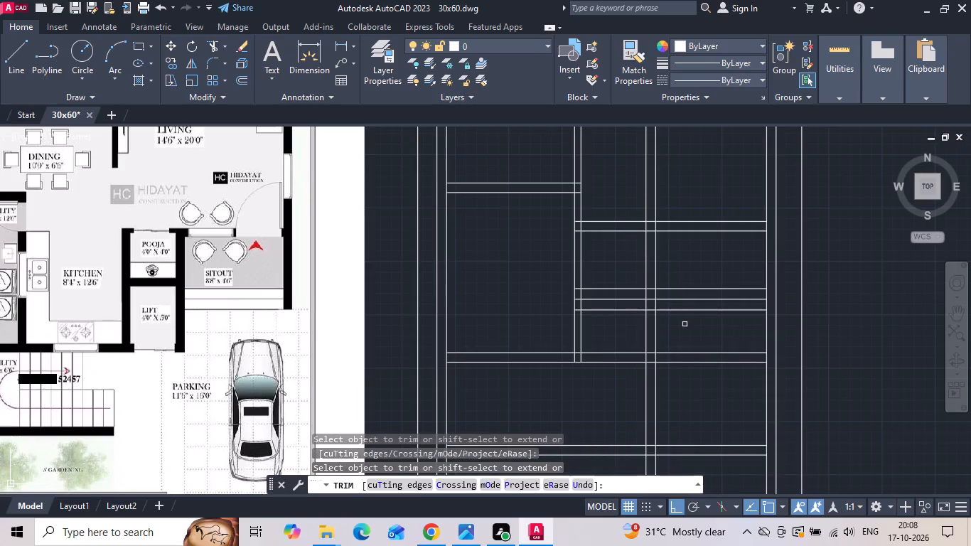
left_click(684, 324)
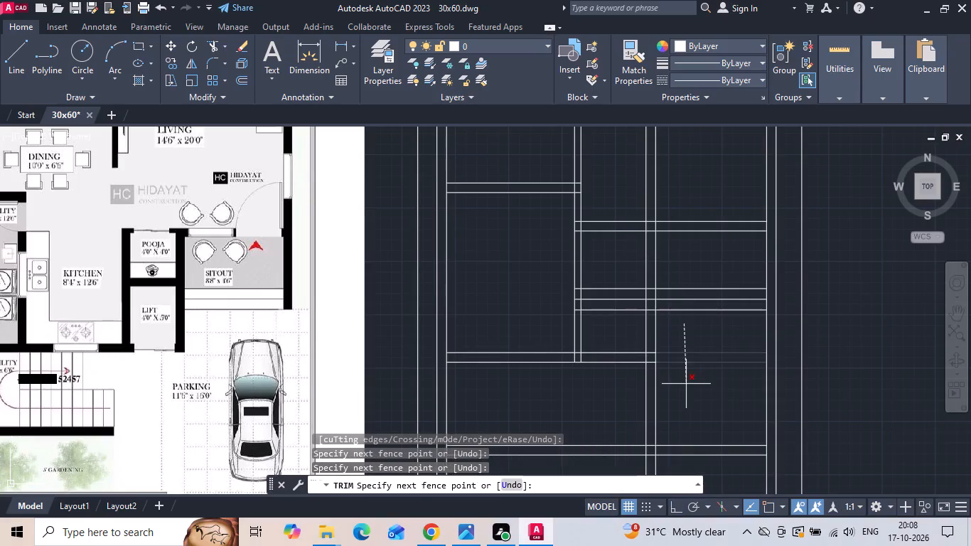
left_click(686, 385)
middle_click_drag(686, 385, 684, 317)
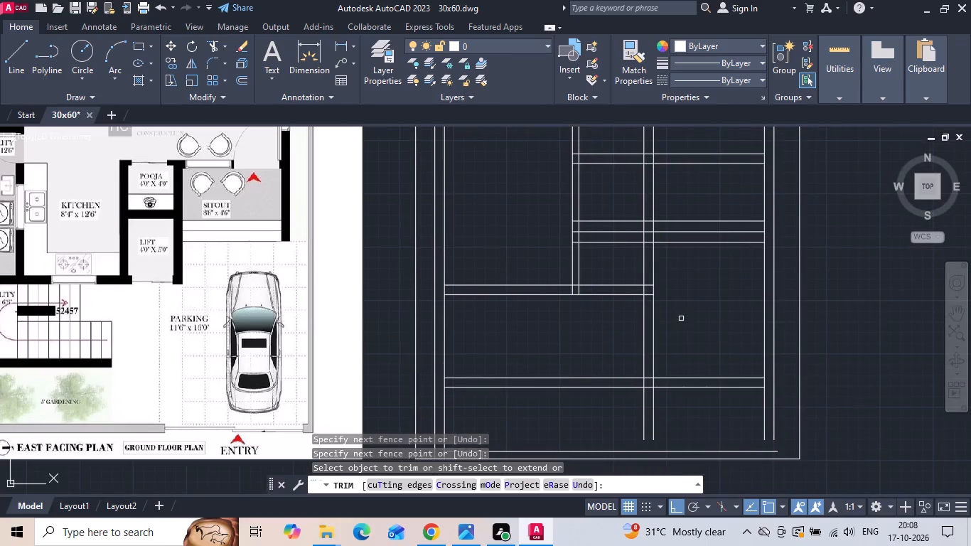
left_click(681, 318)
left_click(627, 325)
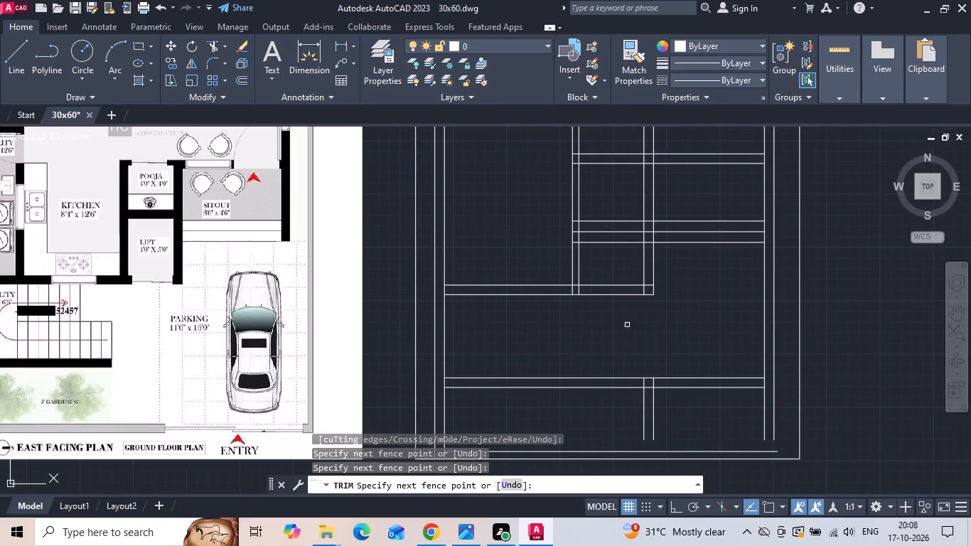
key("Escape")
Delete the two leftover vertical lift wall segments at the lowest horizontal wall near the plot's front.
left_click_drag(666, 414, 623, 421)
left_click(608, 421)
key("Delete")
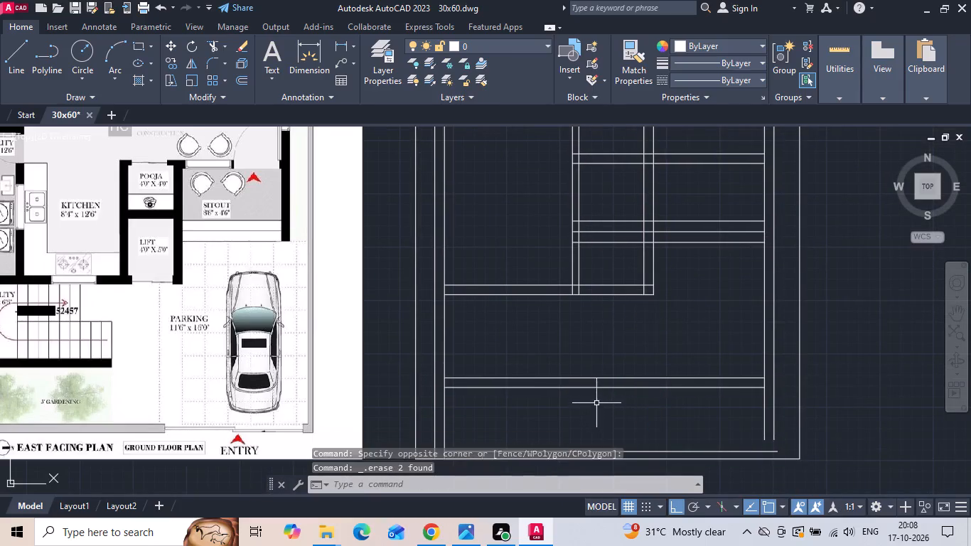
Trim the three sitout edge and step lines at the lift wall and delete their leftover segments inside the lift.
scroll(640, 301, "down", 1)
scroll(635, 221, "up", 1)
type("tr")
key("space")
key("space")
scroll(648, 296, "up", 2)
left_click_drag(648, 296, 648, 289)
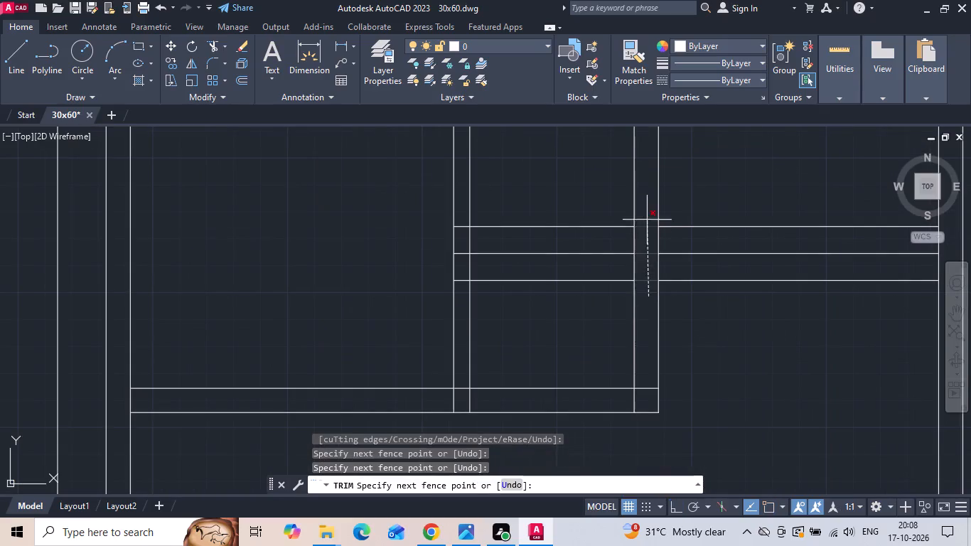
left_click(647, 220)
key("Escape")
left_click_drag(612, 201, 572, 295)
left_click(572, 295)
key("Delete")
Offset the inner line of the lift's front wall 5' toward the pooja to set the lift's depth.
scroll(591, 336, "down", 1)
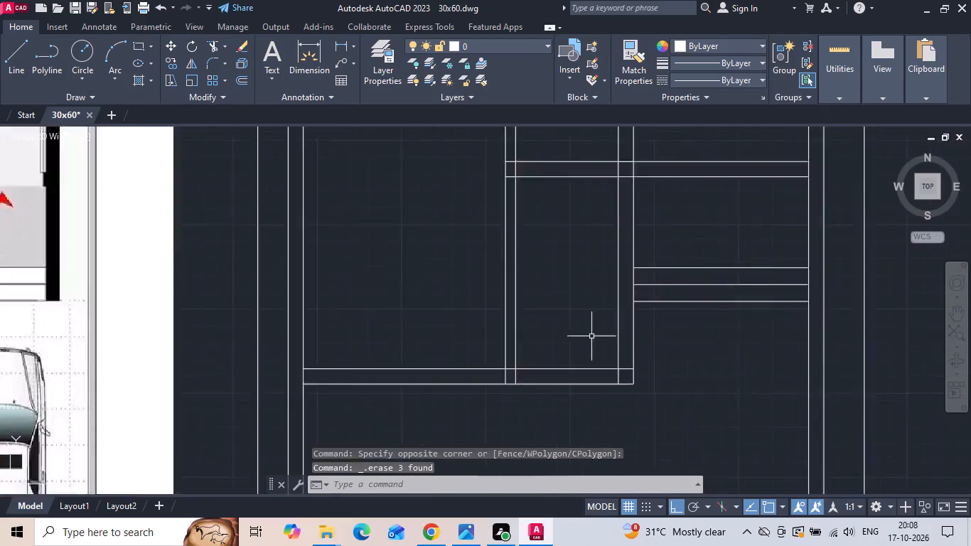
scroll(591, 336, "down", 1)
scroll(579, 328, "up", 1)
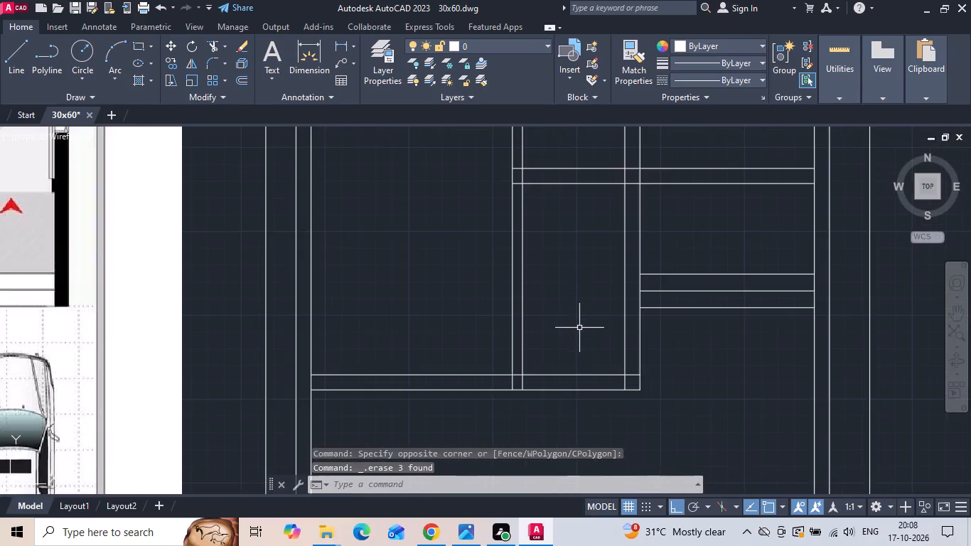
middle_click_drag(580, 326, 658, 331)
scroll(658, 331, "down", 1)
scroll(210, 328, "up", 2)
scroll(188, 323, "down", 1)
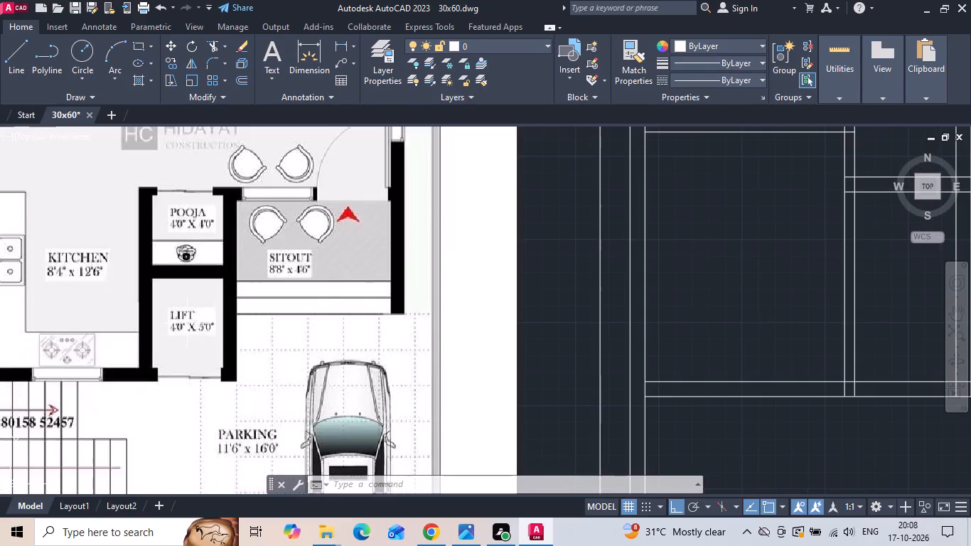
type("o")
key("space")
type("5'")
key("Return")
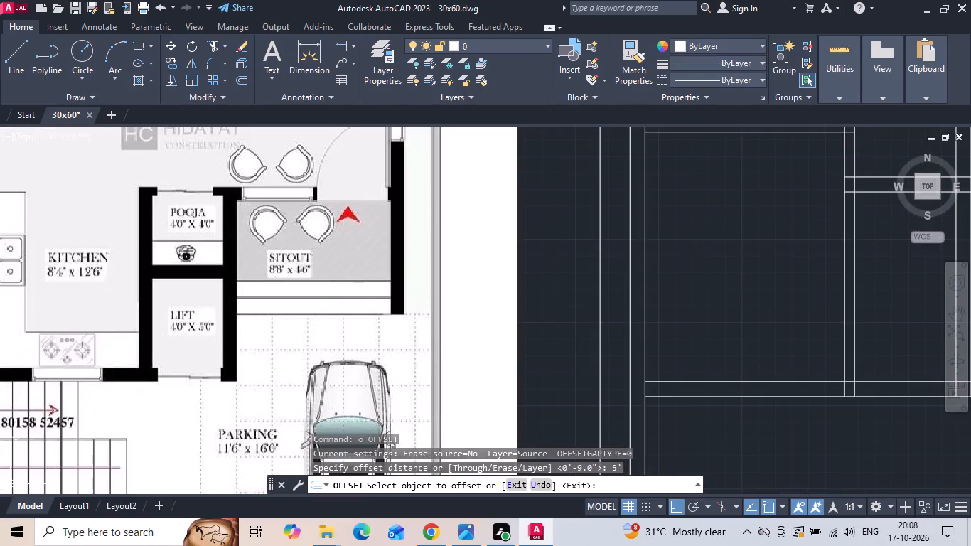
scroll(199, 306, "down", 2)
scroll(449, 342, "up", 1)
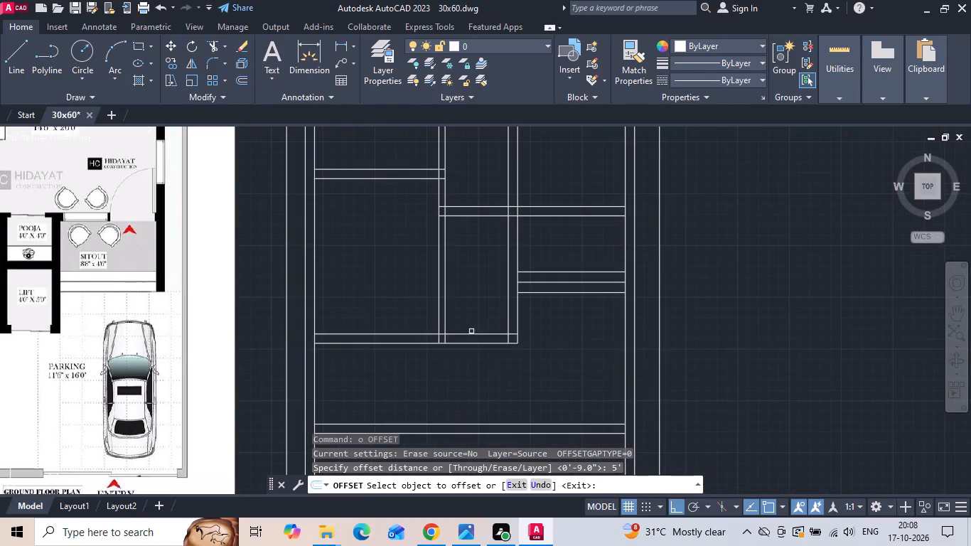
left_click(472, 334)
left_click(479, 289)
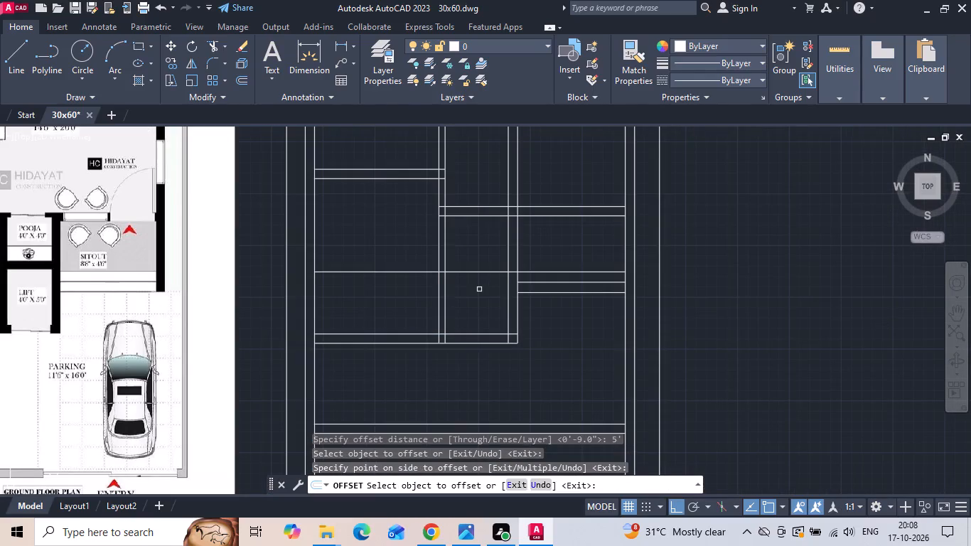
Offset the lift's rear line 9" toward the pooja to form the wall between lift and pooja.
left_click(479, 289)
middle_click_drag(459, 294, 497, 306)
key("Escape")
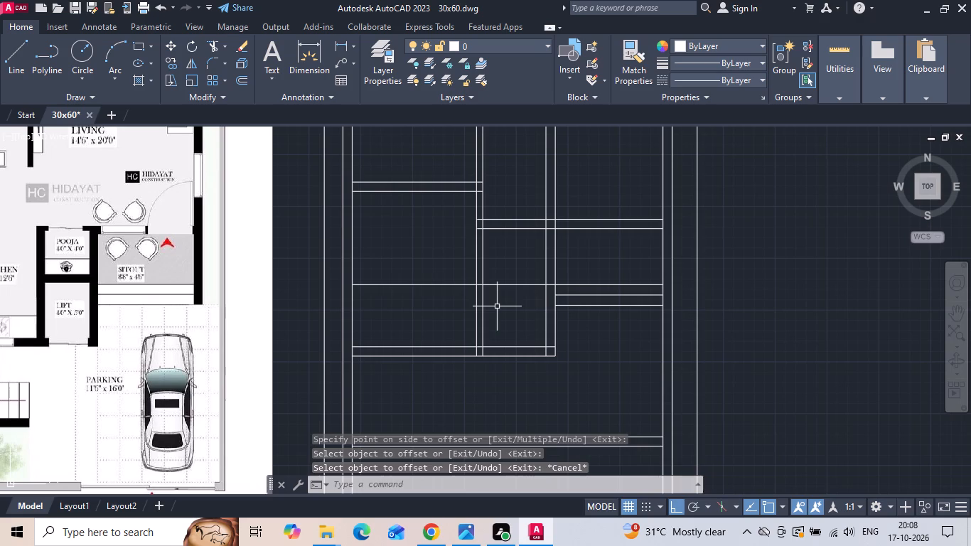
type("o 9")
key("space")
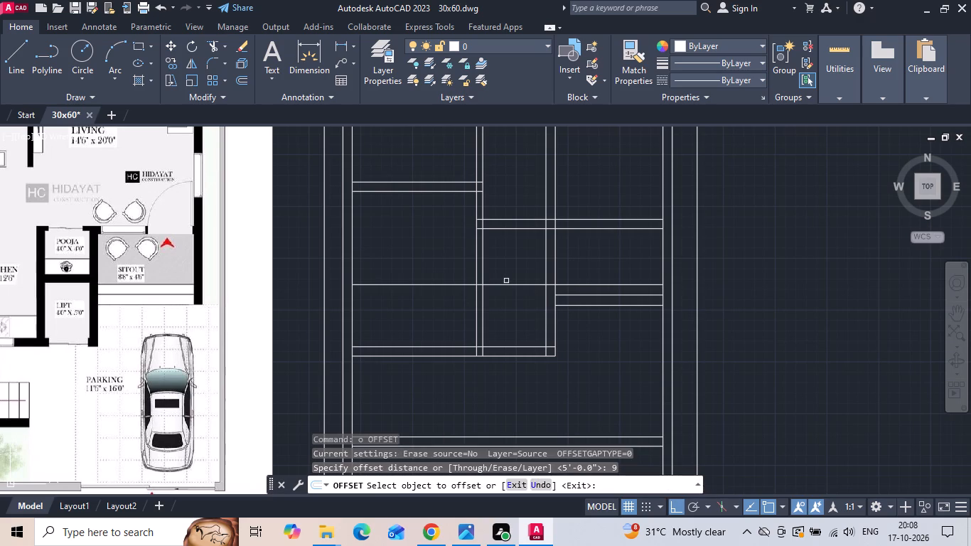
left_click(505, 284)
left_click(508, 260)
key("Escape")
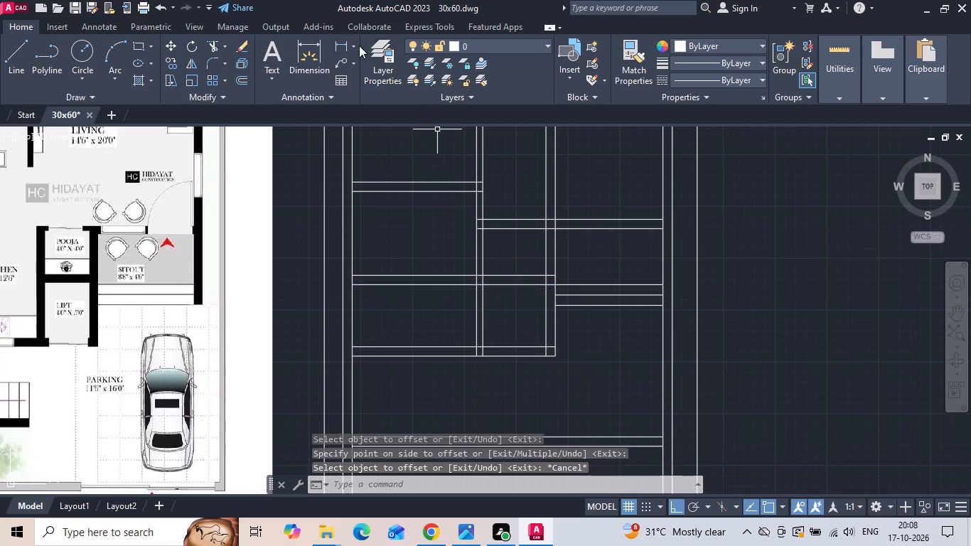
Measure the pooja's clear depth between its living-side wall and the new lift wall.
left_click(339, 44)
scroll(520, 230, "up", 1)
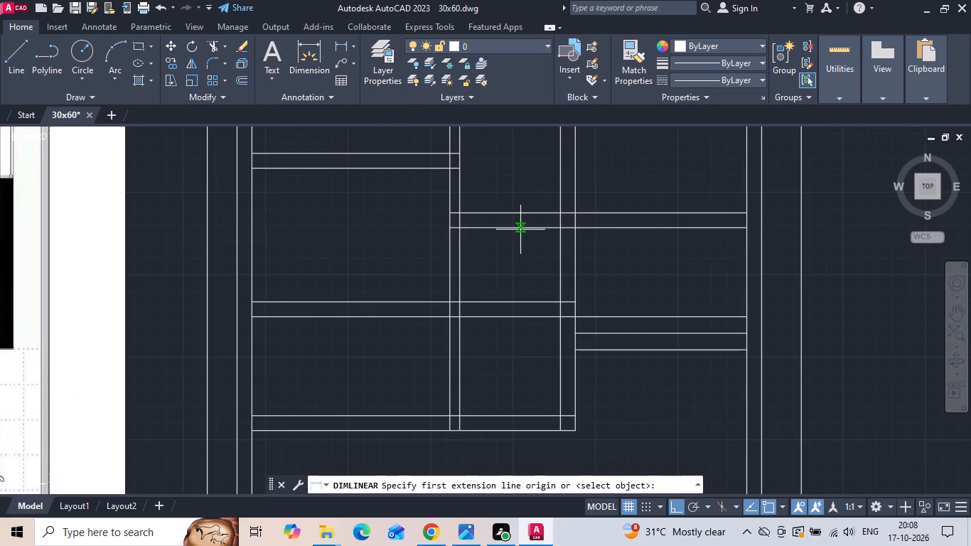
left_click(521, 227)
left_click(522, 299)
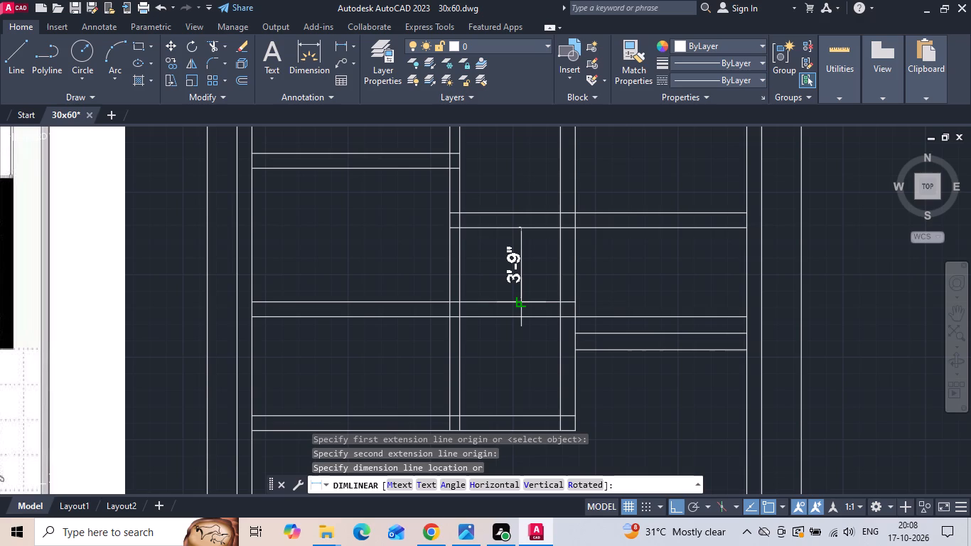
key("Escape")
scroll(537, 296, "down", 1)
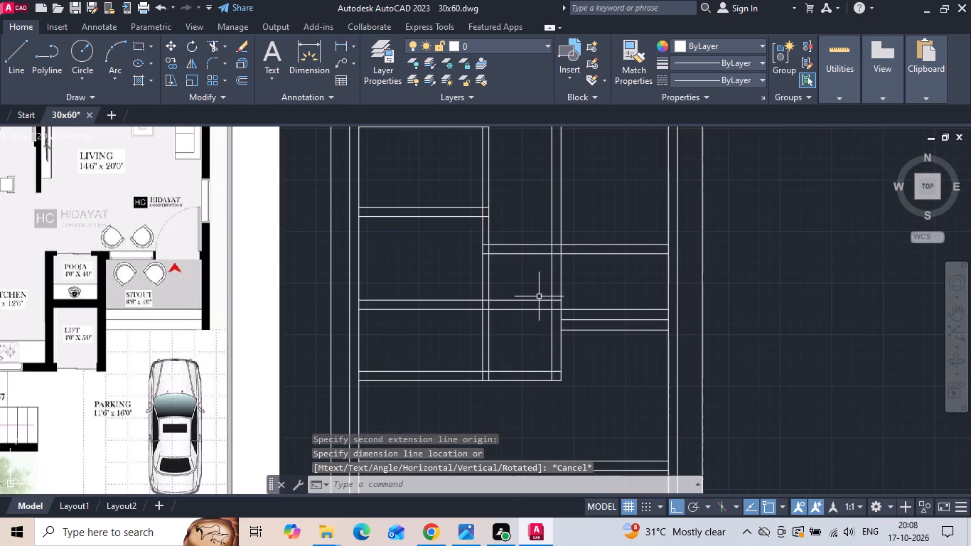
Trim the lower line of the pooja's living-side wall where it crosses the vertical wall between pooja and sitout.
scroll(531, 264, "up", 2)
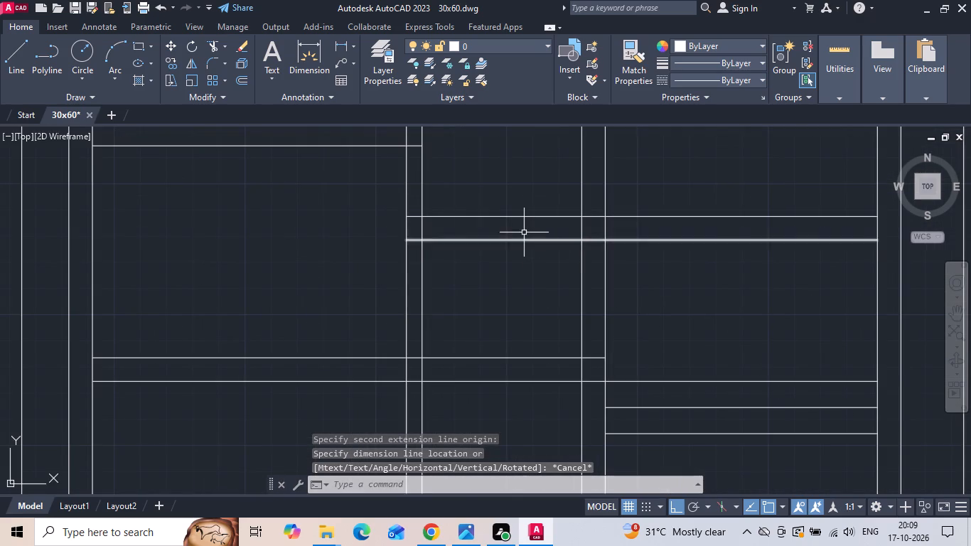
left_click(524, 232)
left_click(515, 251)
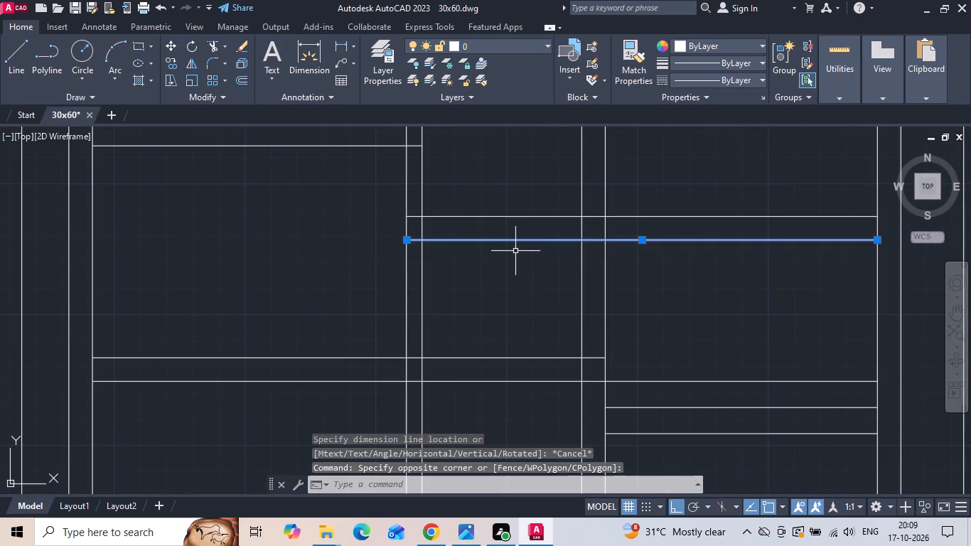
key("Escape")
key("t")
key("r")
key("space")
key("space")
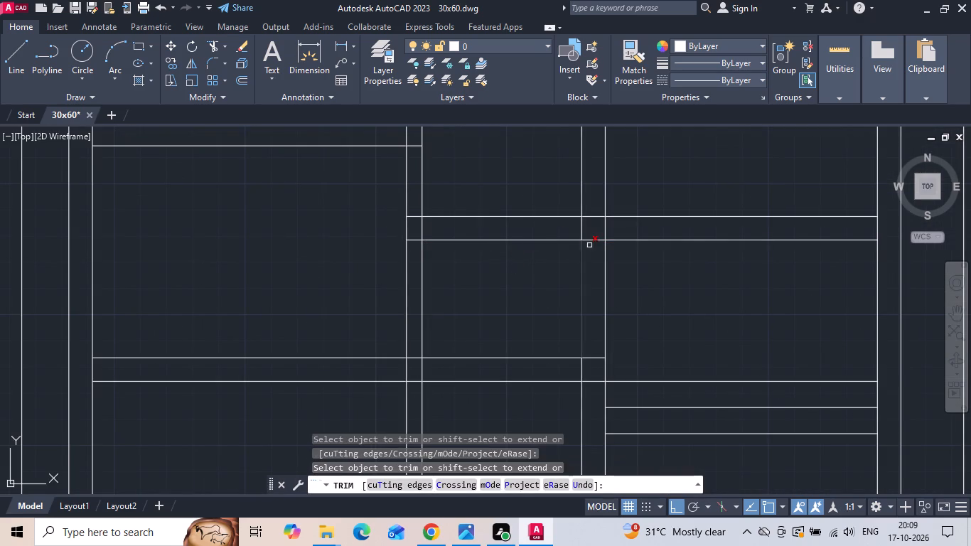
left_click(591, 242)
key("Escape")
Move the trimmed inner line of the pooja's living-side wall 3" toward the living room.
left_click(547, 271)
left_click(517, 232)
right_click(517, 232)
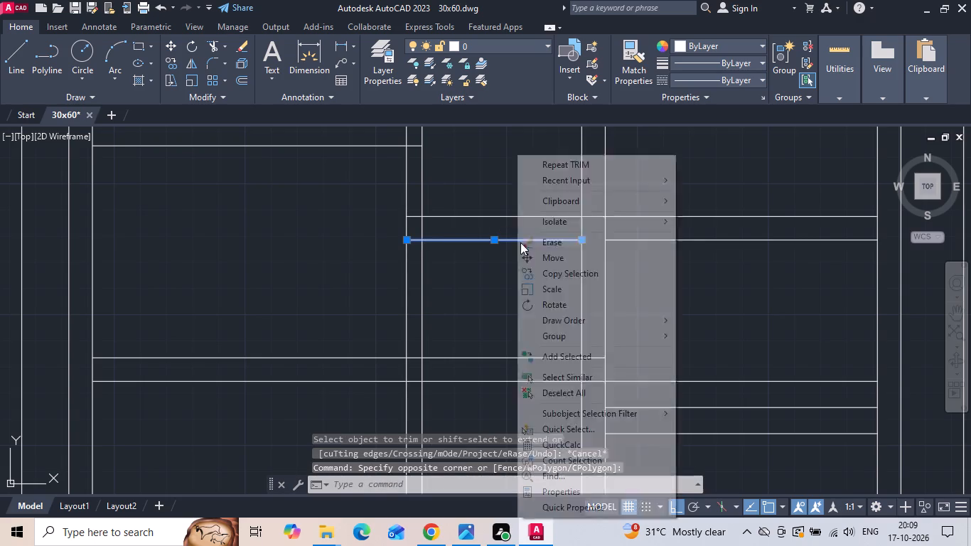
left_click(527, 259)
left_click(508, 318)
type("3")
key("space")
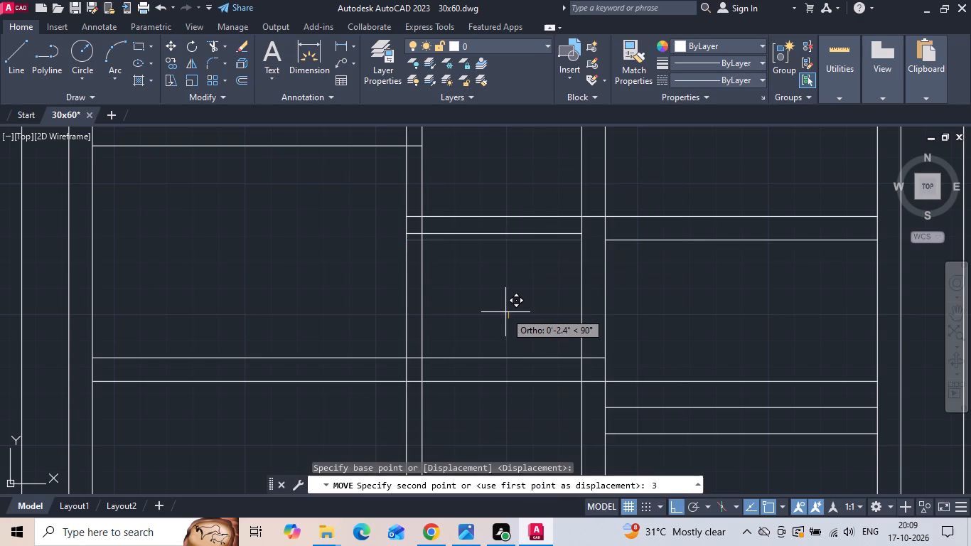
scroll(513, 286, "down", 3)
scroll(502, 287, "up", 1)
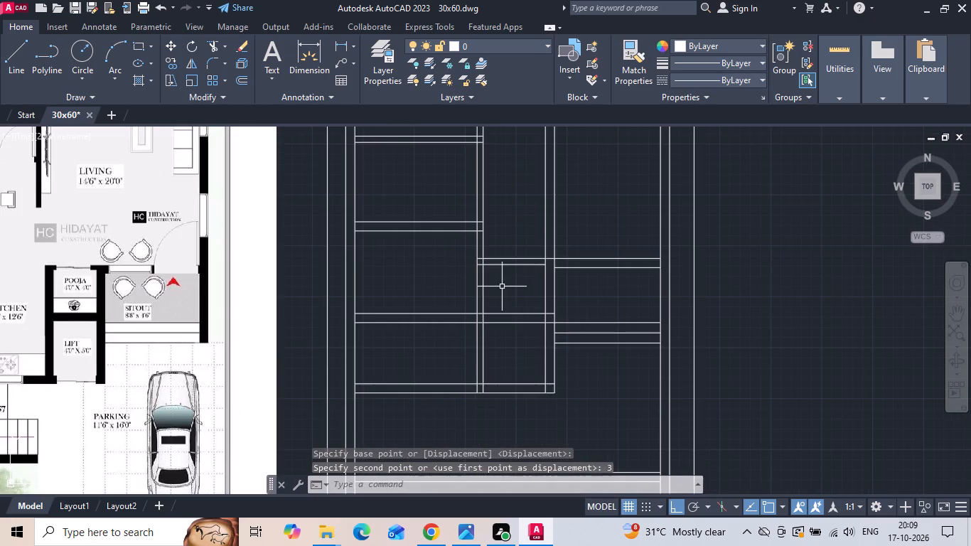
Trim the two lines of the wall between pooja and lift where they run across the kitchen.
middle_click_drag(515, 279, 530, 274)
type("tr")
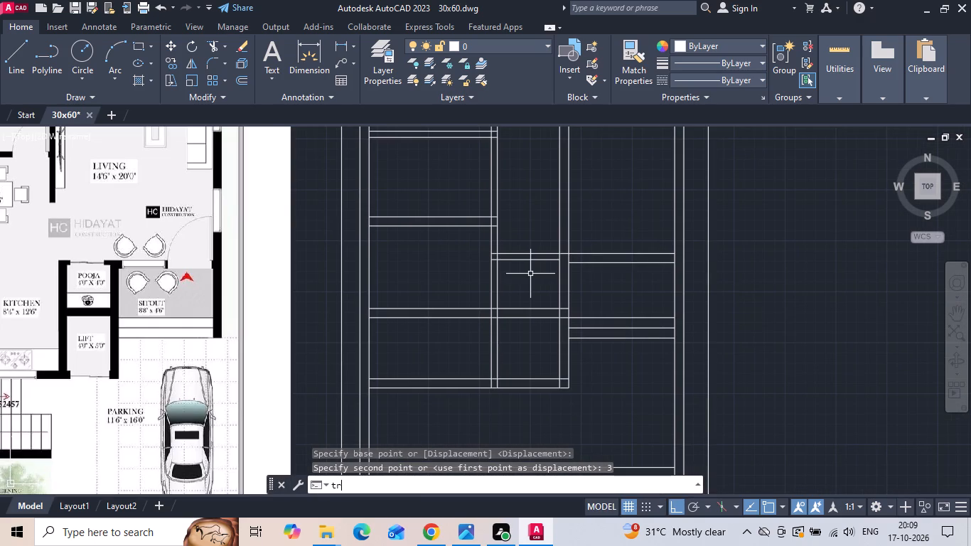
key("space")
left_click_drag(464, 288, 467, 341)
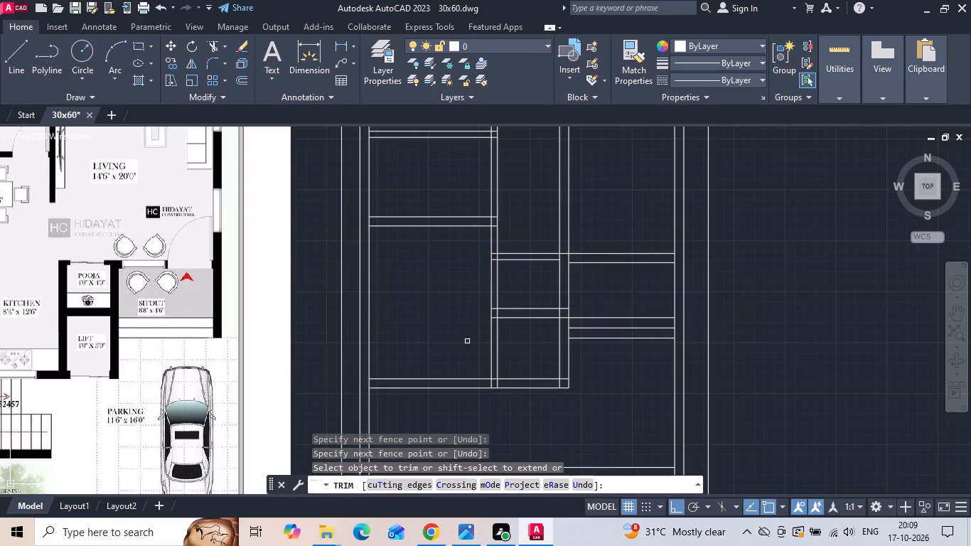
scroll(465, 328, "down", 1)
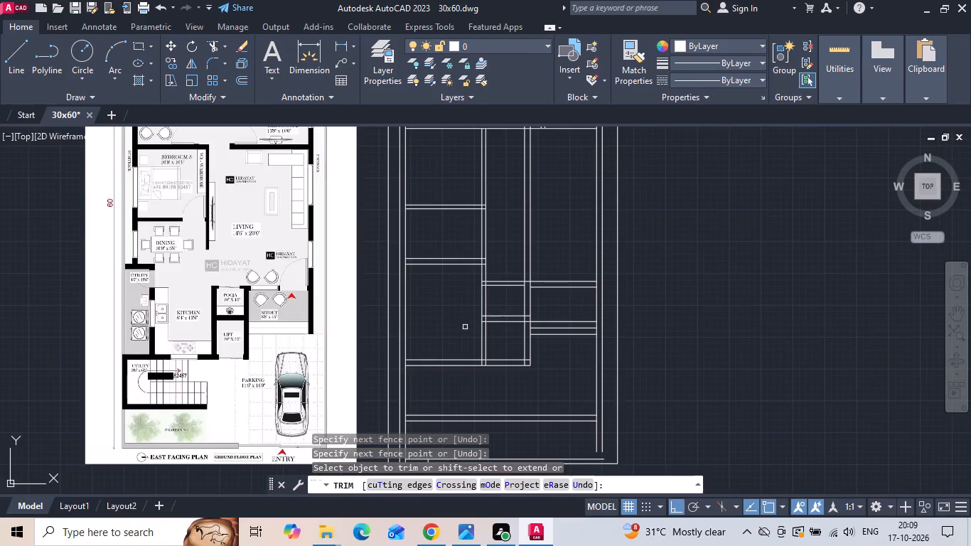
key("Escape")
Check the reference plan and measure from the kitchen's front wall to the outer line of the pooja's living-side wall.
scroll(170, 255, "up", 1)
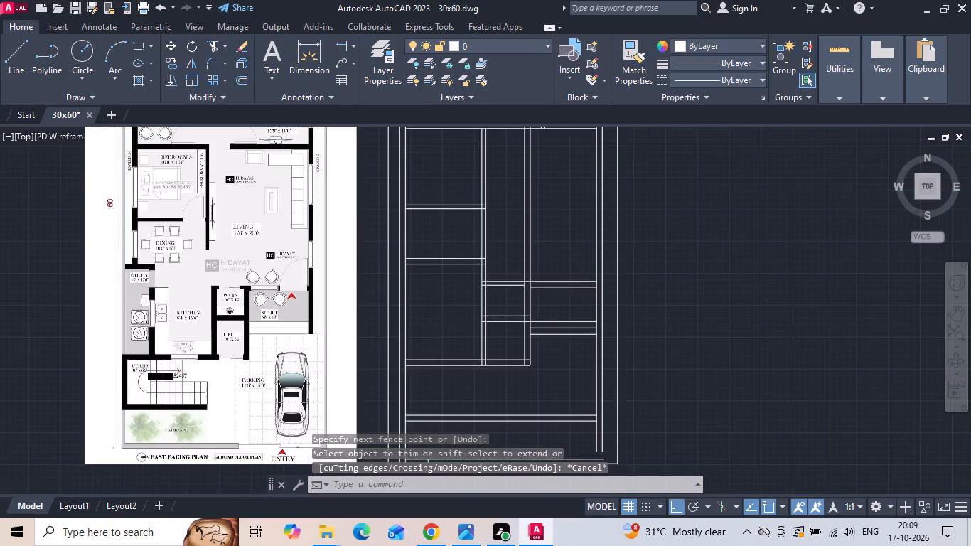
scroll(170, 255, "up", 1)
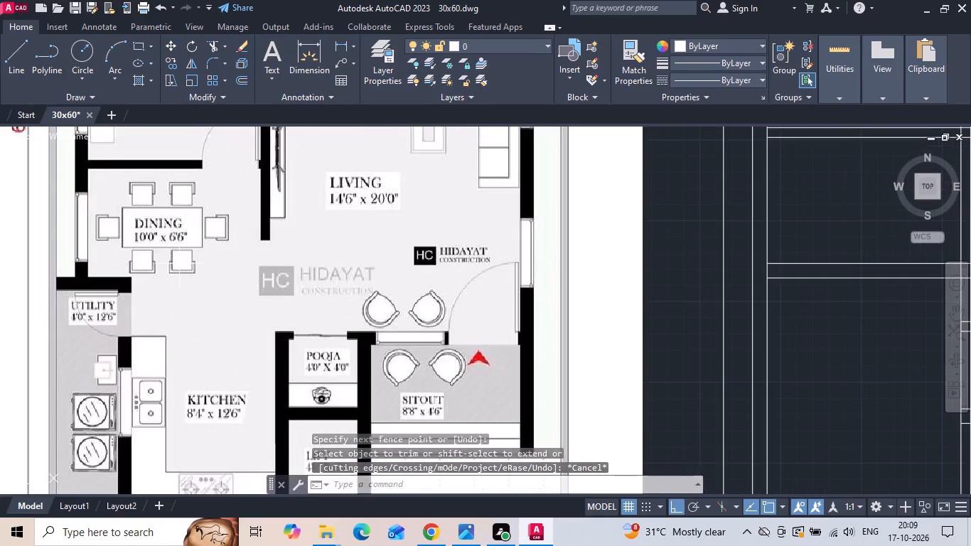
scroll(179, 264, "down", 1)
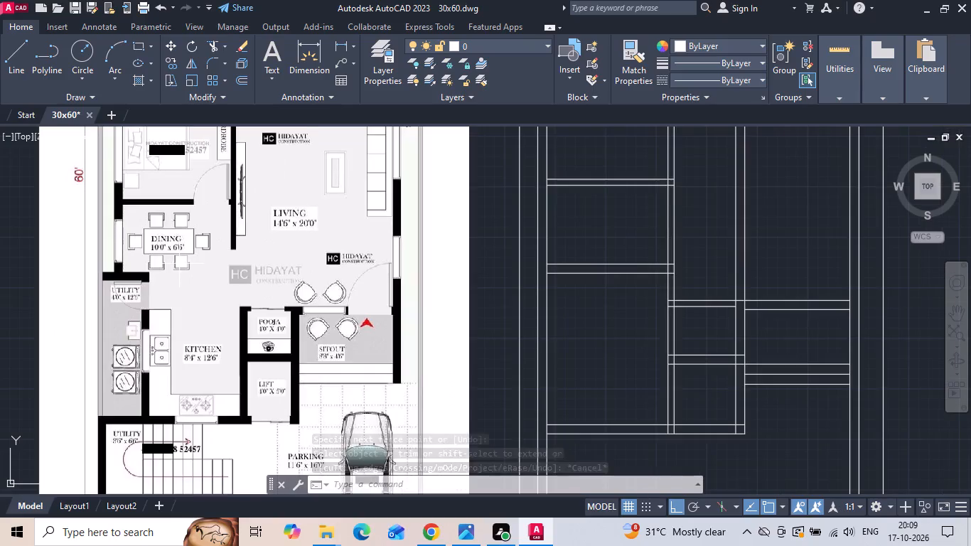
middle_click_drag(329, 347, 323, 322)
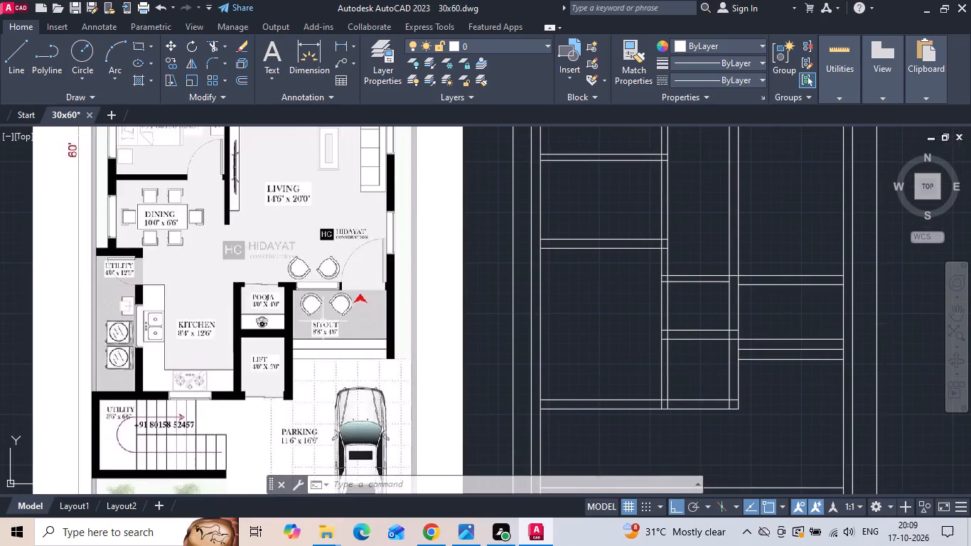
left_click(339, 41)
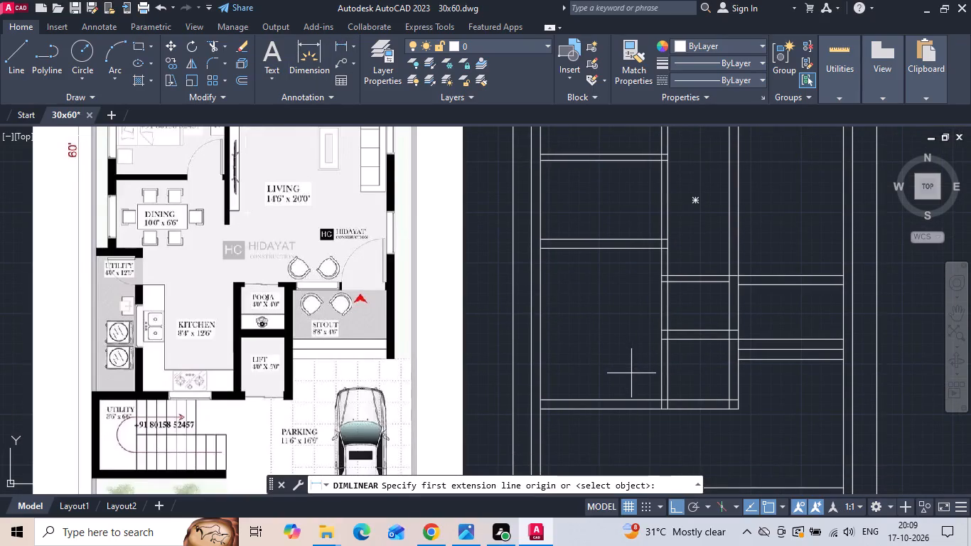
left_click(633, 398)
scroll(640, 318, "up", 1)
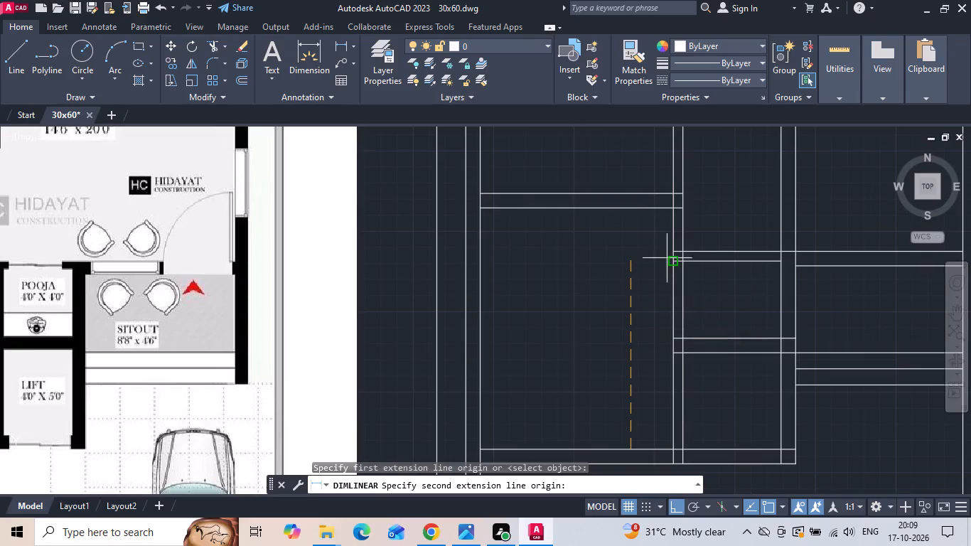
left_click(672, 247)
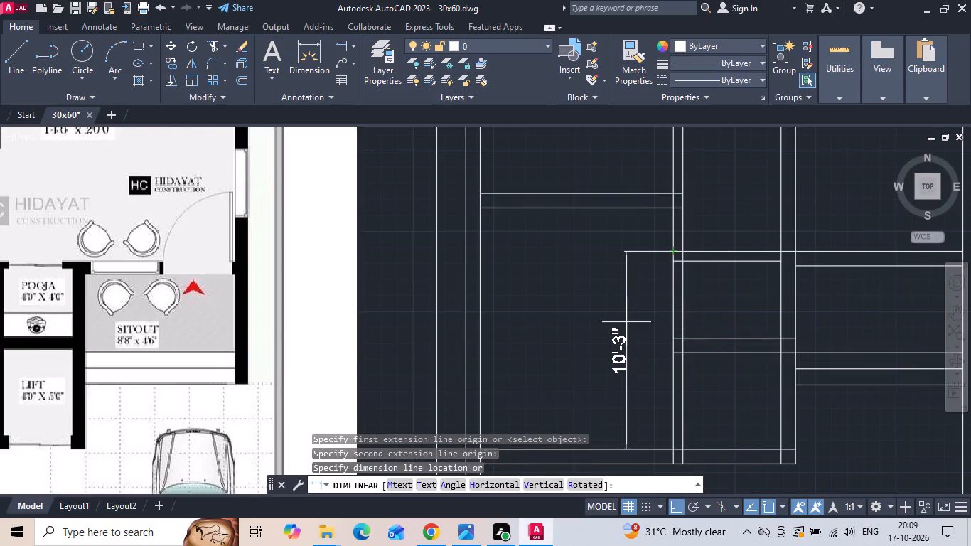
scroll(626, 322, "down", 1)
key("Escape")
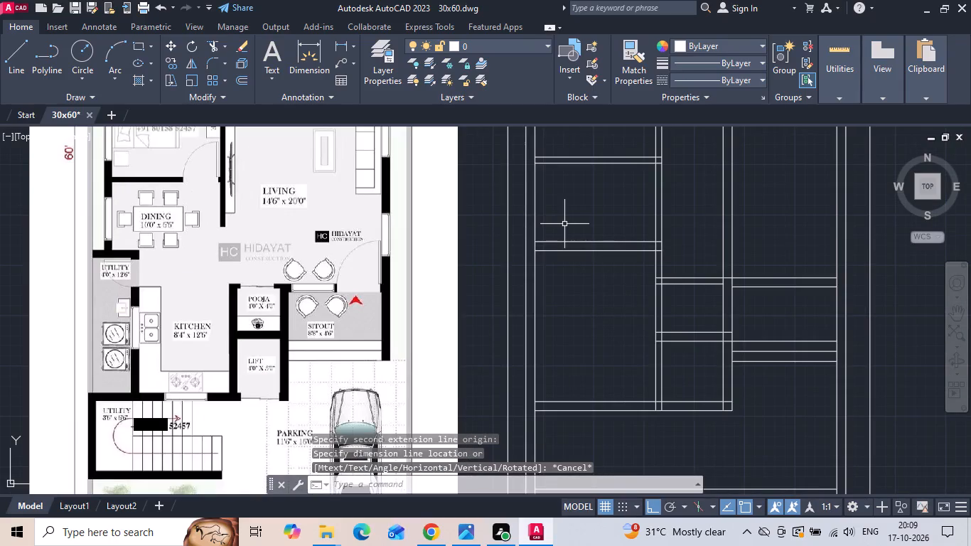
Add a vertical linear dimension for bedroom 3's depth between its two horizontal walls.
middle_click_drag(528, 357, 528, 427)
scroll(528, 425, "down", 1)
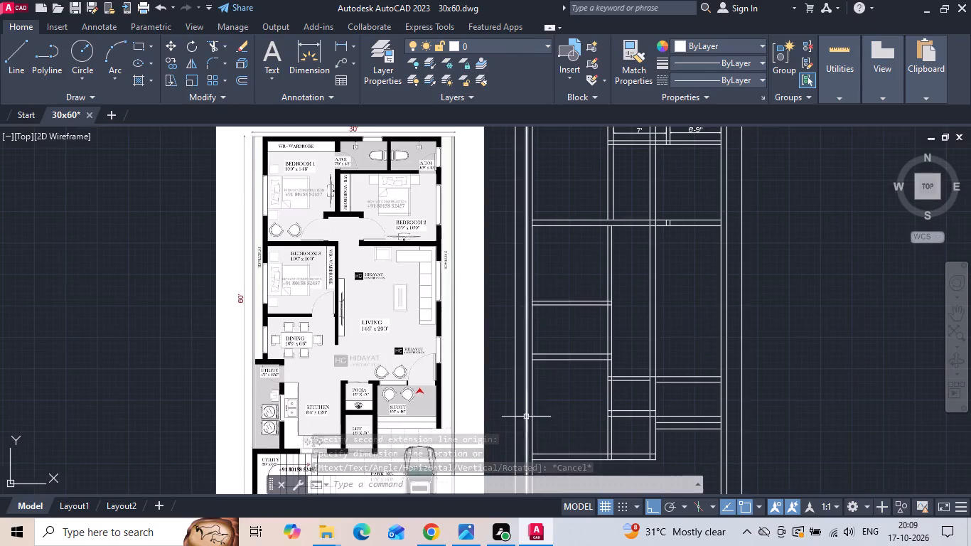
scroll(573, 250, "up", 1)
key("space")
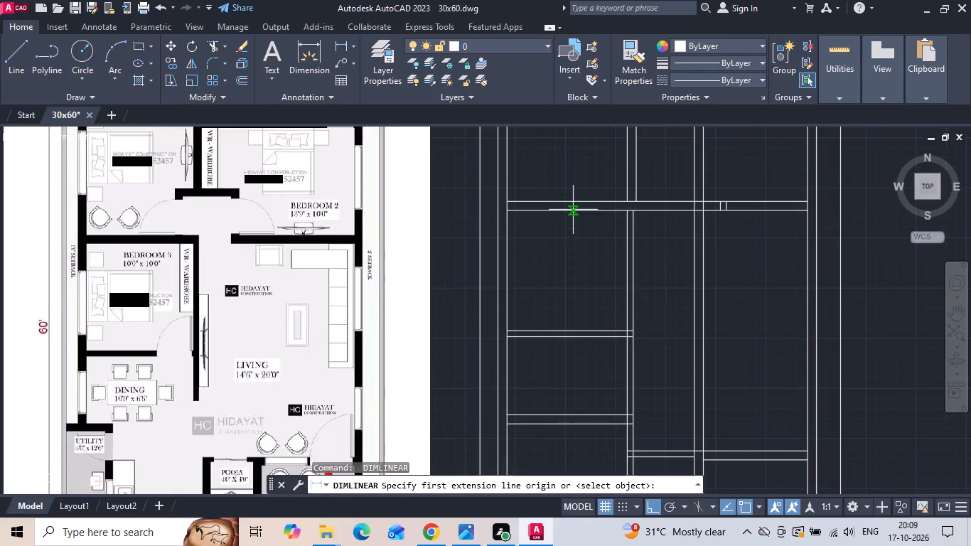
left_click(573, 209)
left_click(572, 327)
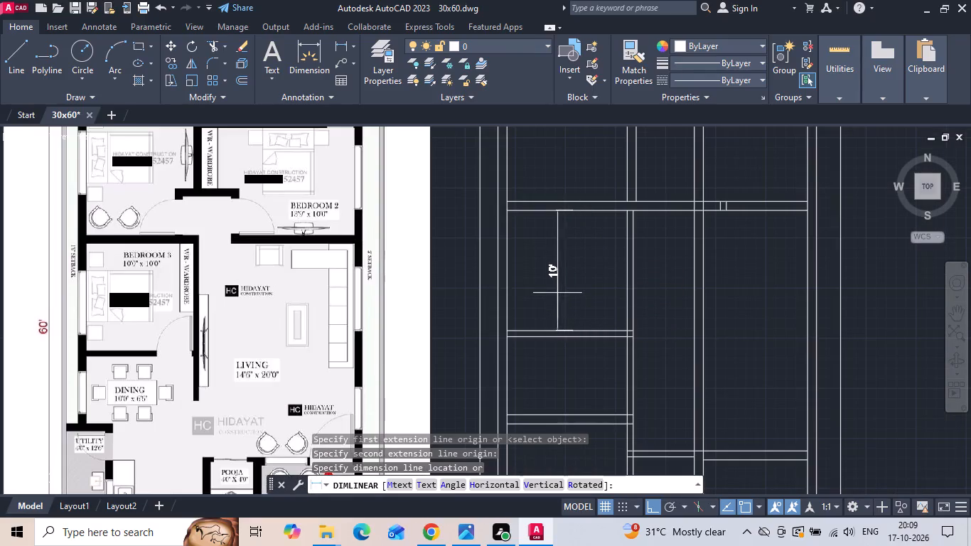
left_click(554, 291)
Add a vertical linear dimension for the dining area's depth between its two horizontal walls.
middle_click_drag(547, 317, 540, 235)
key("space")
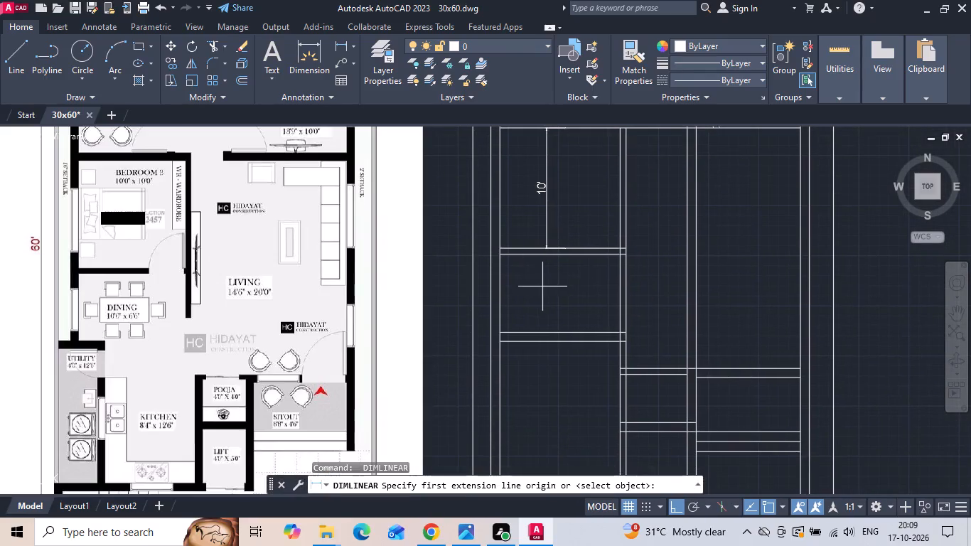
left_click(532, 258)
left_click(535, 330)
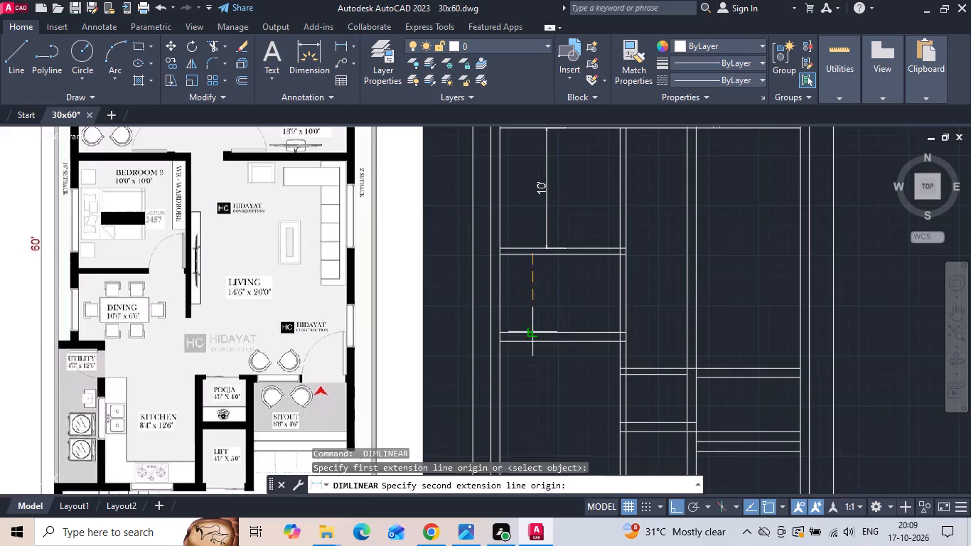
left_click(531, 313)
middle_click_drag(530, 316, 522, 272)
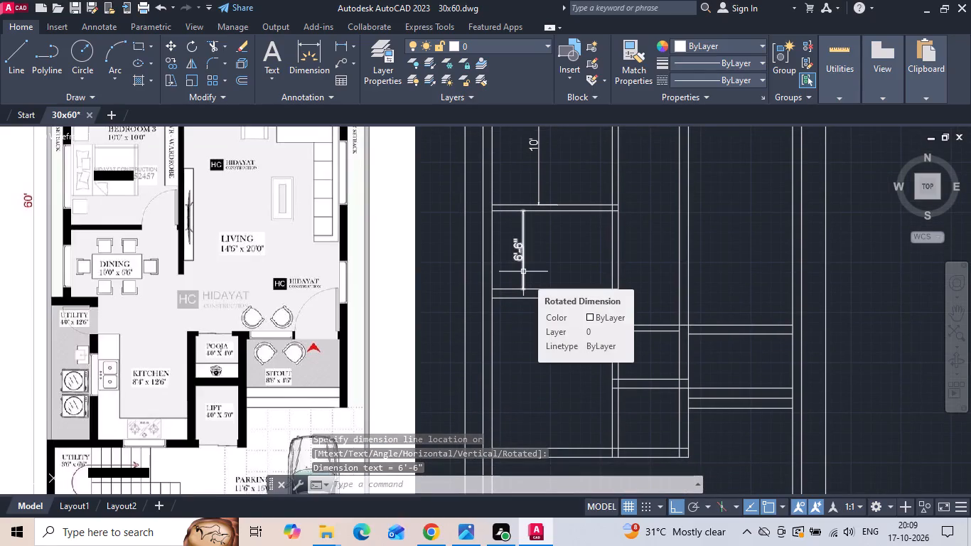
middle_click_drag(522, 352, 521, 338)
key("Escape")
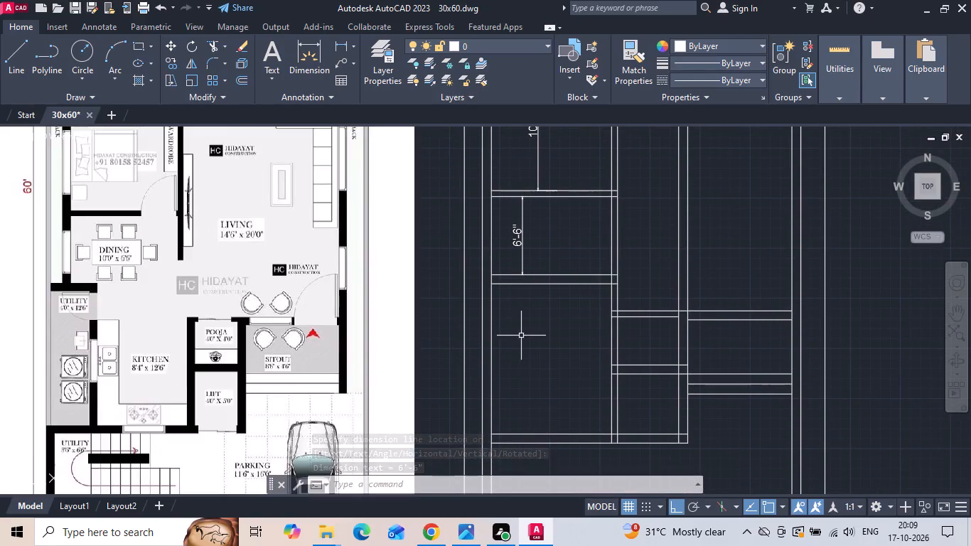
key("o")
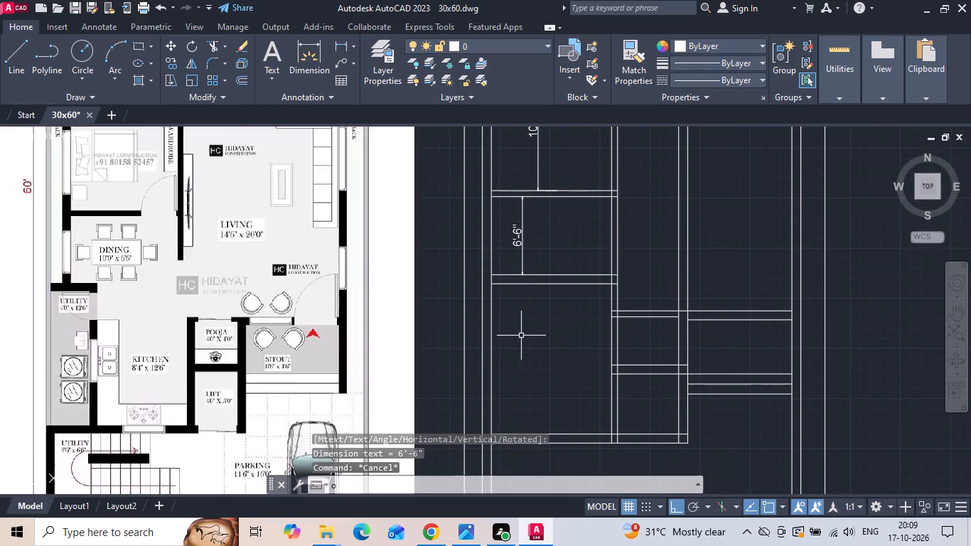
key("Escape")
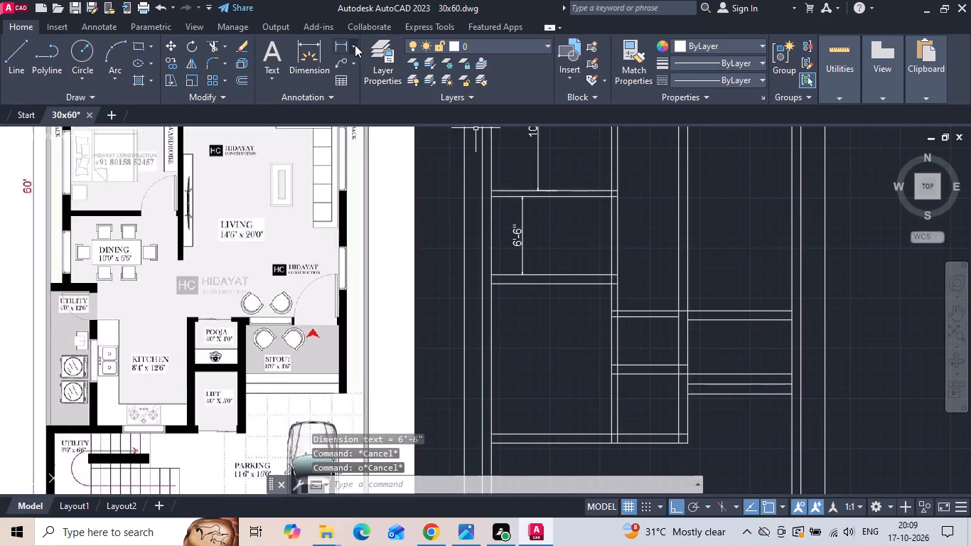
Measure the pooja's clear width between its two vertical walls.
left_click(343, 45)
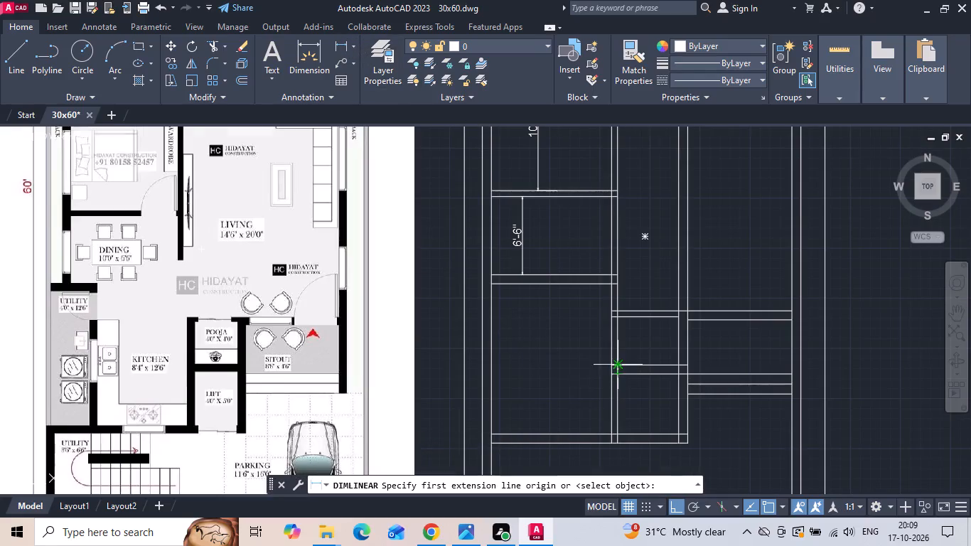
scroll(618, 364, "up", 2)
left_click(617, 330)
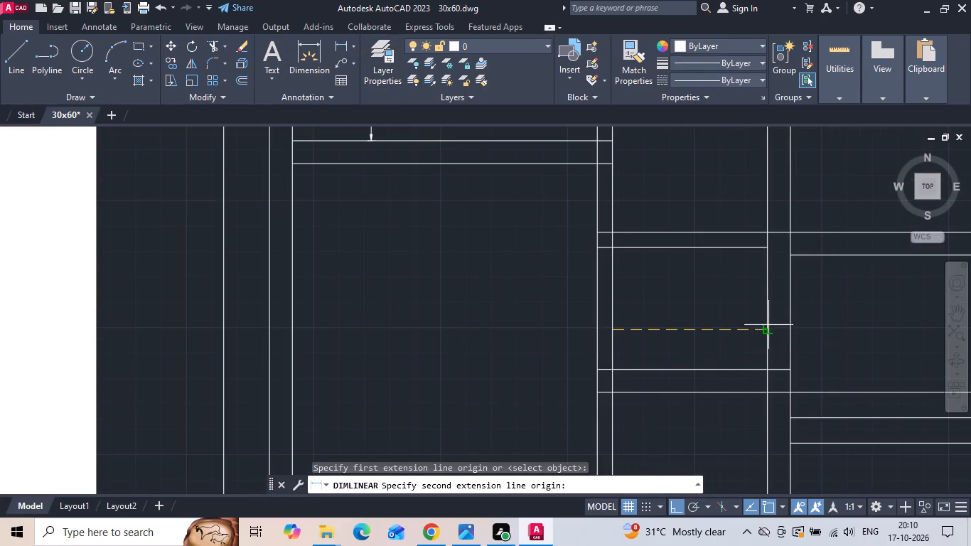
left_click(768, 328)
key("Escape")
left_click_drag(662, 323, 603, 323)
key("Escape")
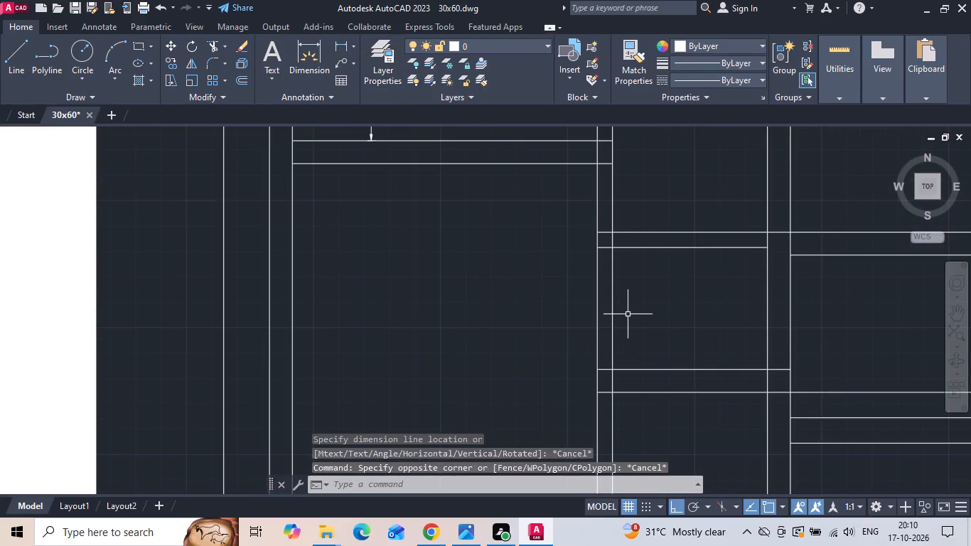
Trim the vertical wall pair between the dining and pooja areas, and erase its remaining run along the pooja's kitchen side.
key("t")
key("r")
key("space")
left_click_drag(593, 210, 614, 204)
key("Escape")
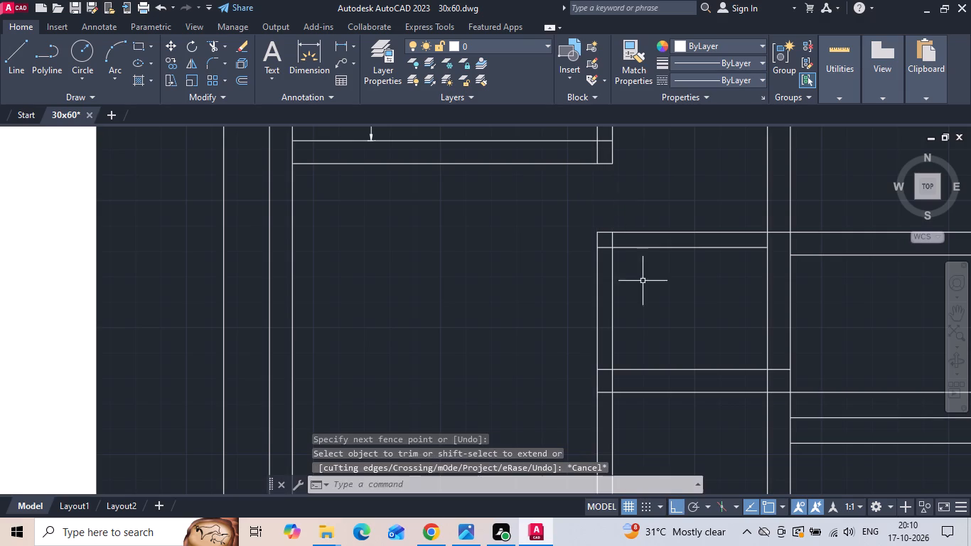
left_click_drag(645, 293, 540, 311)
left_click(508, 316)
key("Delete")
Offset the inner line of the pooja's sitout-side wall 4' toward the kitchen.
type("o 4'")
key("Return")
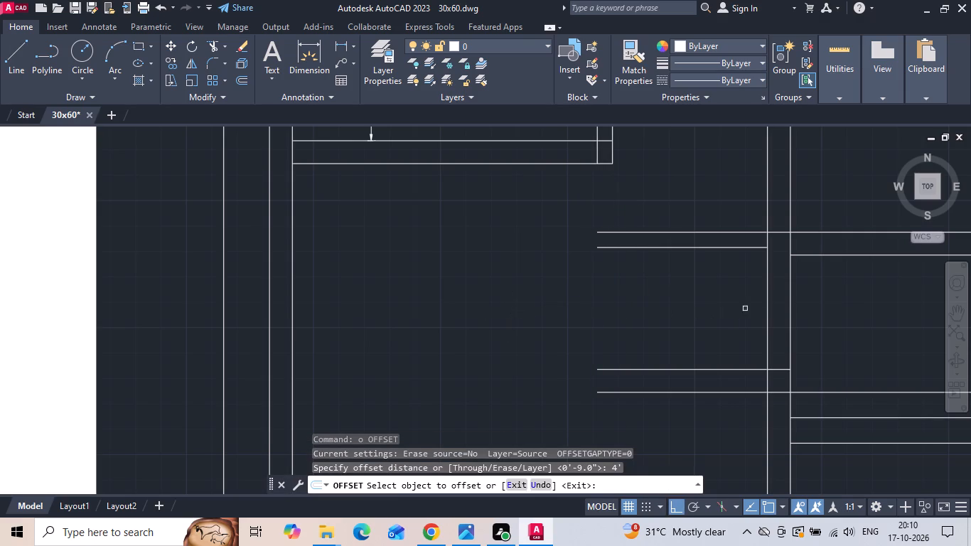
left_click_drag(767, 292, 758, 294)
left_click(729, 299)
key("Escape")
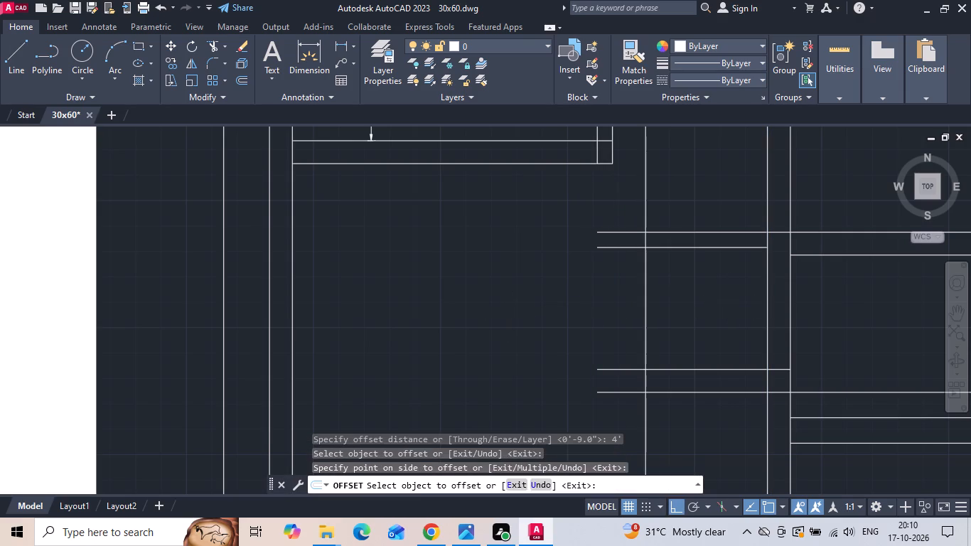
Trim the vertical lines projecting past the pooja's living-side wall and the horizontal stubs projecting into the kitchen.
type("tr")
key("space")
key("space")
left_click_drag(603, 223, 830, 205)
left_click_drag(616, 213, 619, 422)
key("Escape")
Copy the new pooja wall line 9" toward the kitchen to form the wall's outer face.
left_click(648, 325)
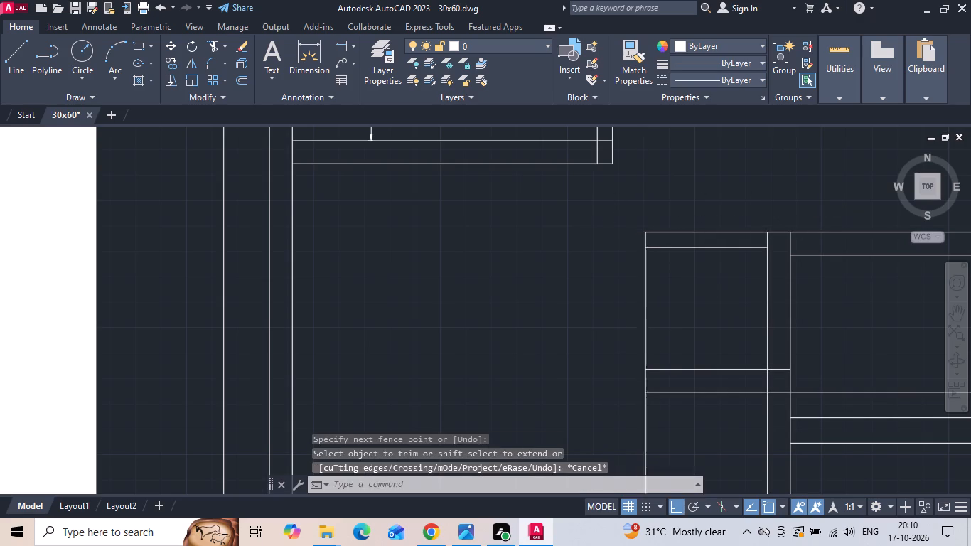
left_click(641, 321)
right_click(641, 321)
left_click(652, 279)
left_click_drag(579, 291, 572, 291)
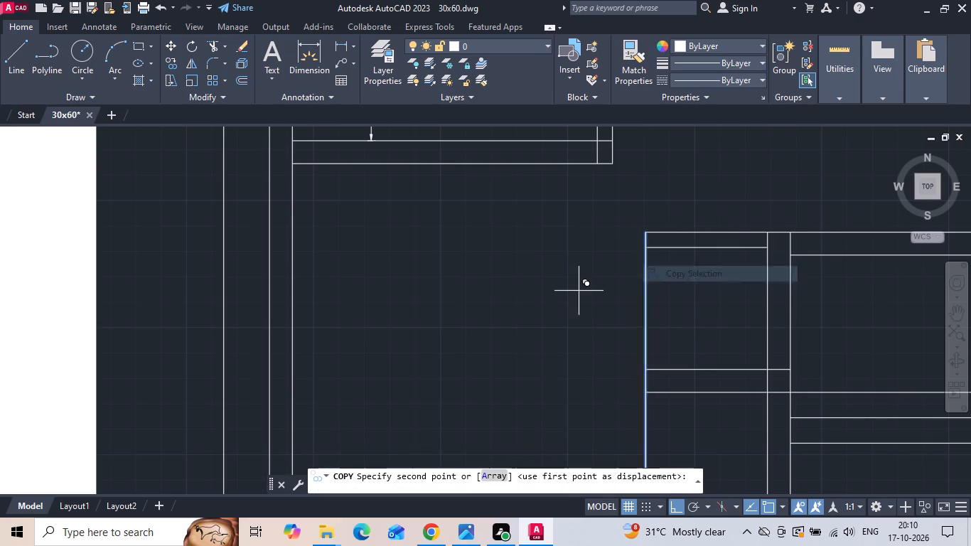
left_click_drag(572, 291, 524, 291)
type("9")
key("space")
key("Escape")
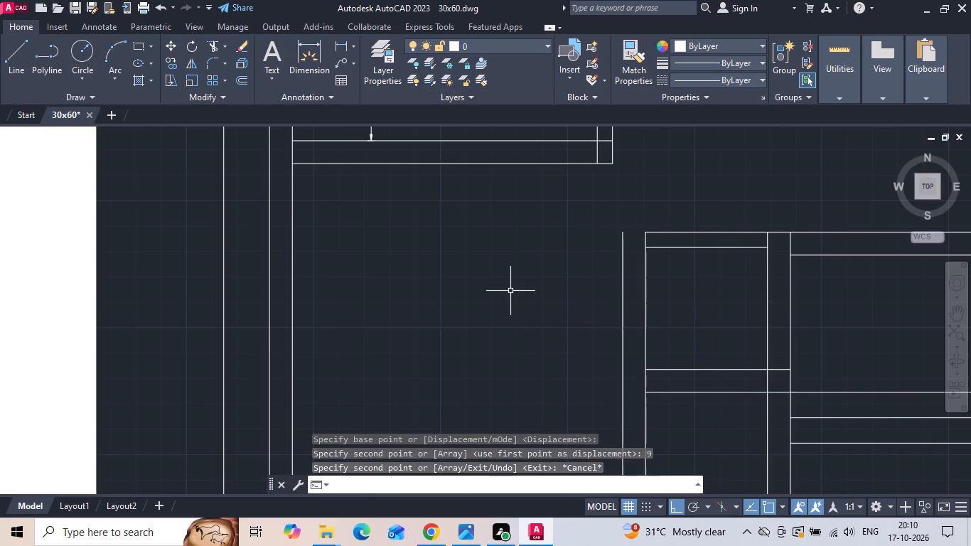
Extend the outer line of the pooja's living-side wall to the outer line of its kitchen-side wall.
type("ex")
key("space")
left_click(654, 234)
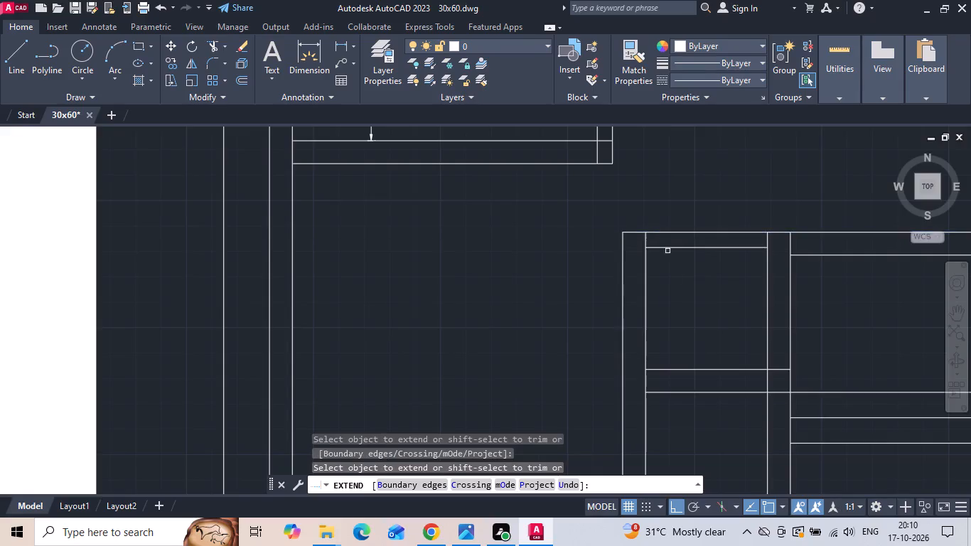
scroll(685, 298, "down", 2)
key("Escape")
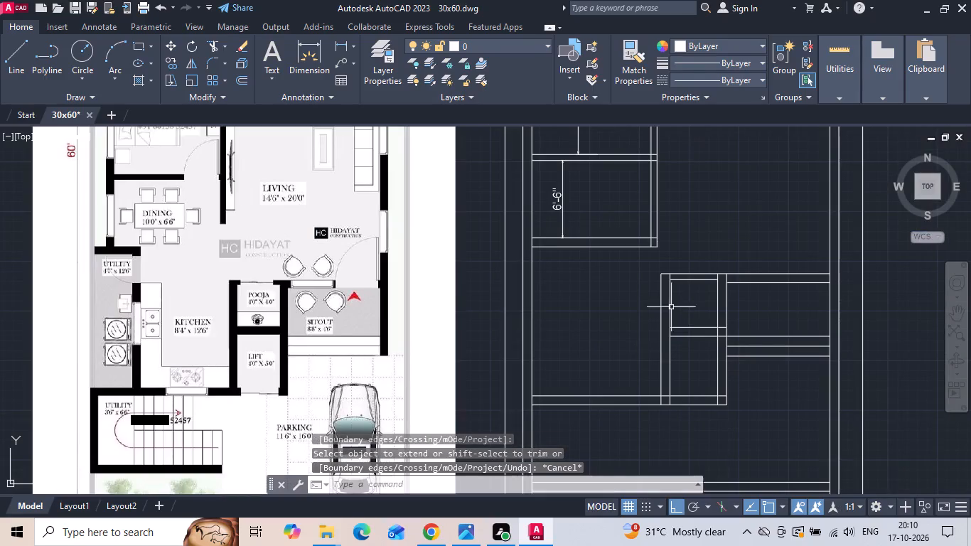
Offset the outer line of the pooja's kitchen-side wall 8'4" across the kitchen toward the utility.
type("o")
key("space")
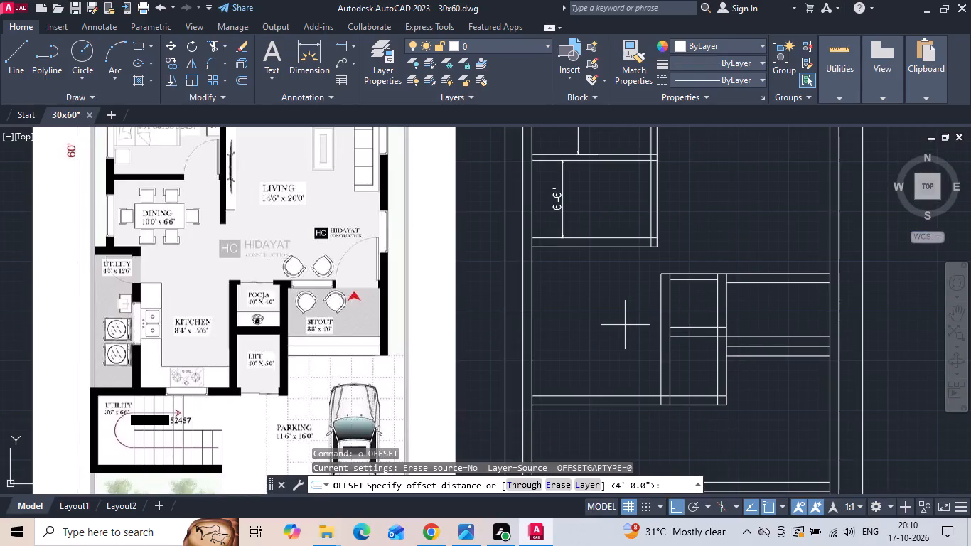
type("8'")
type("4")
key("space")
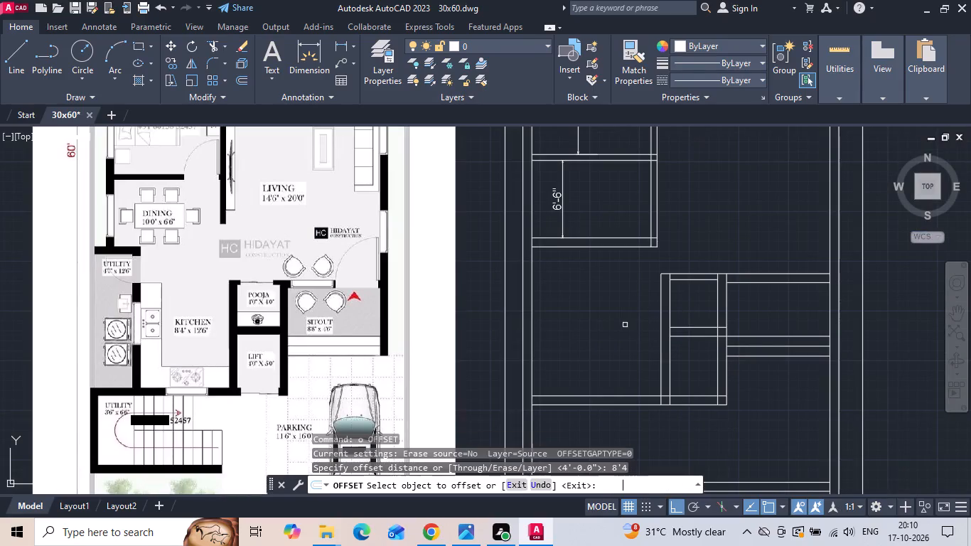
left_click(660, 326)
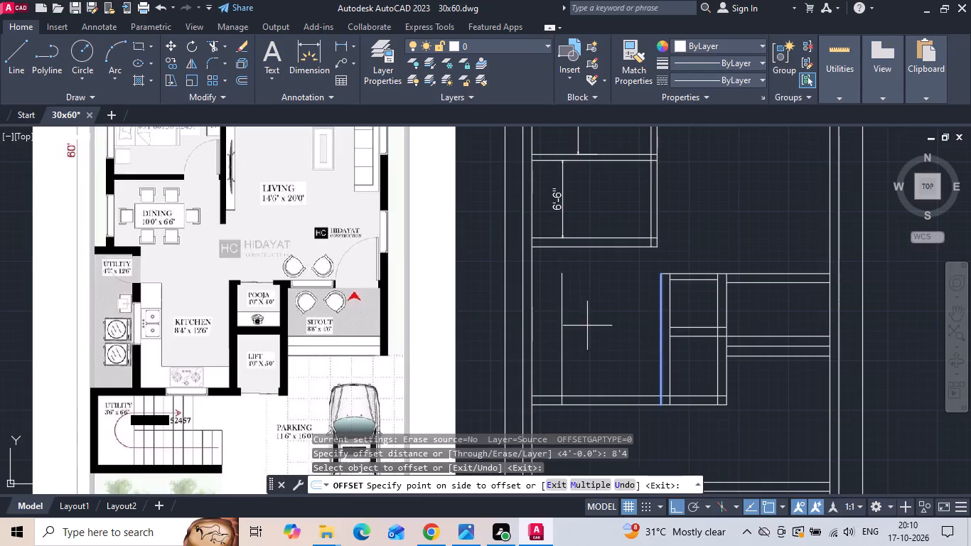
left_click(587, 326)
key("Escape")
Offset the new kitchen wall line 9" toward the utility to give the wall its thickness.
type("o 9")
key("space")
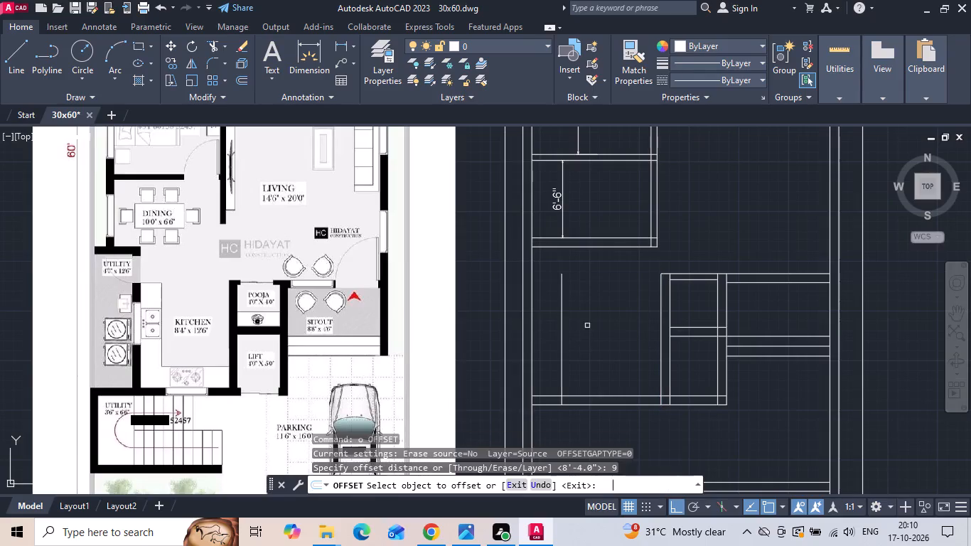
left_click(560, 313)
left_click(544, 309)
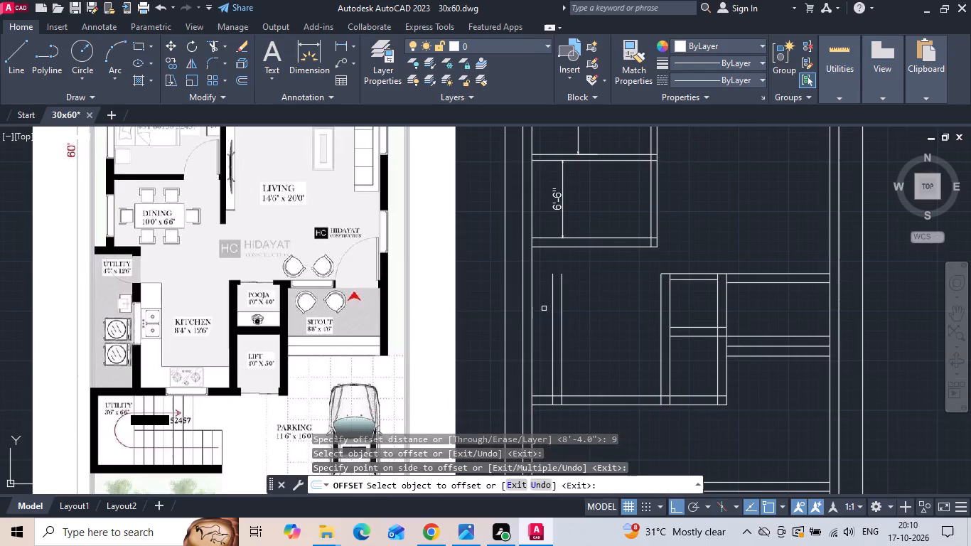
key("Escape")
Extend both kitchen–utility wall lines to the wall below the dining area.
type("ex")
key("space")
left_click_drag(544, 305, 588, 296)
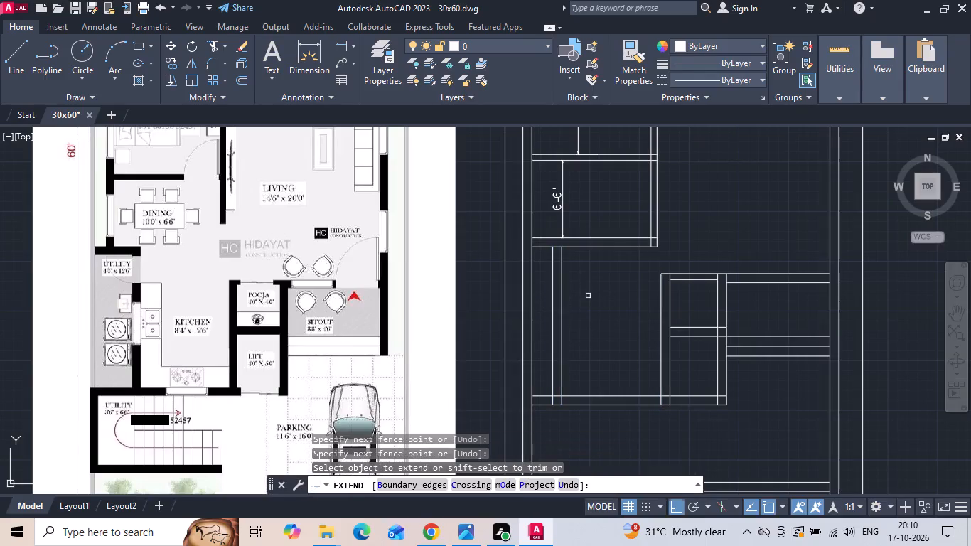
Extend both lines of the wall between the dining area and utility outward to the plot boundary line.
left_click(539, 250)
left_click(539, 233)
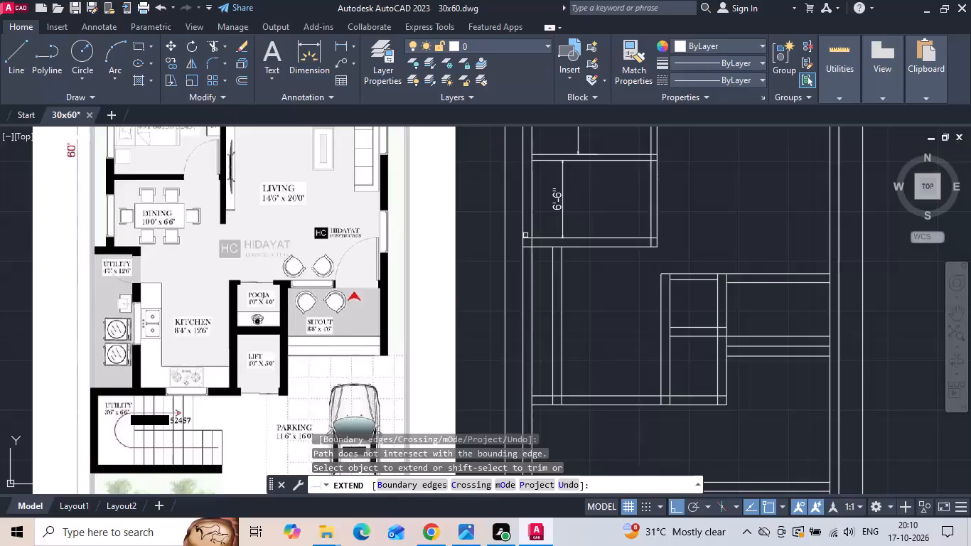
left_click(526, 232)
left_click(527, 264)
key("Escape")
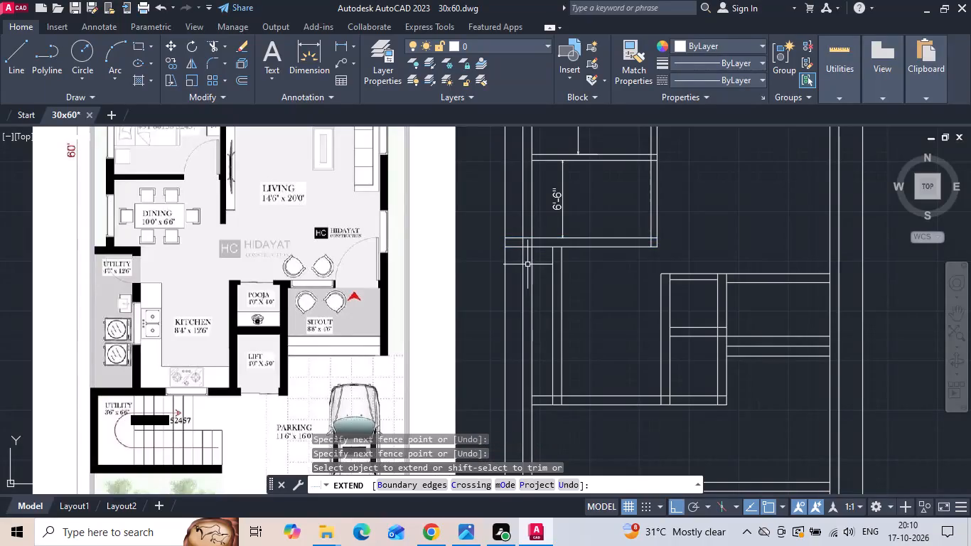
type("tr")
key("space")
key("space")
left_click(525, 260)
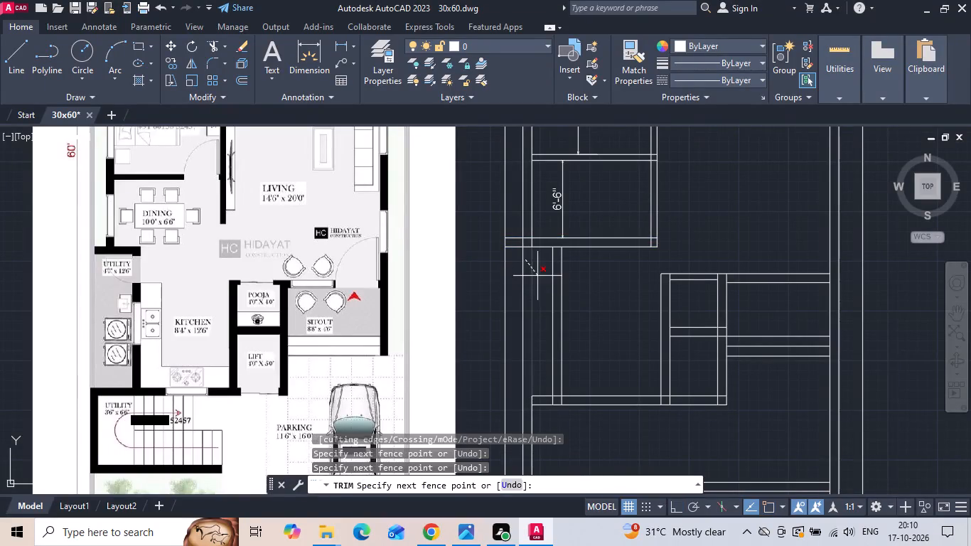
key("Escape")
Extend the inner line of the kitchen's front wall across the utility to the plot boundary line.
type("ex")
key("space")
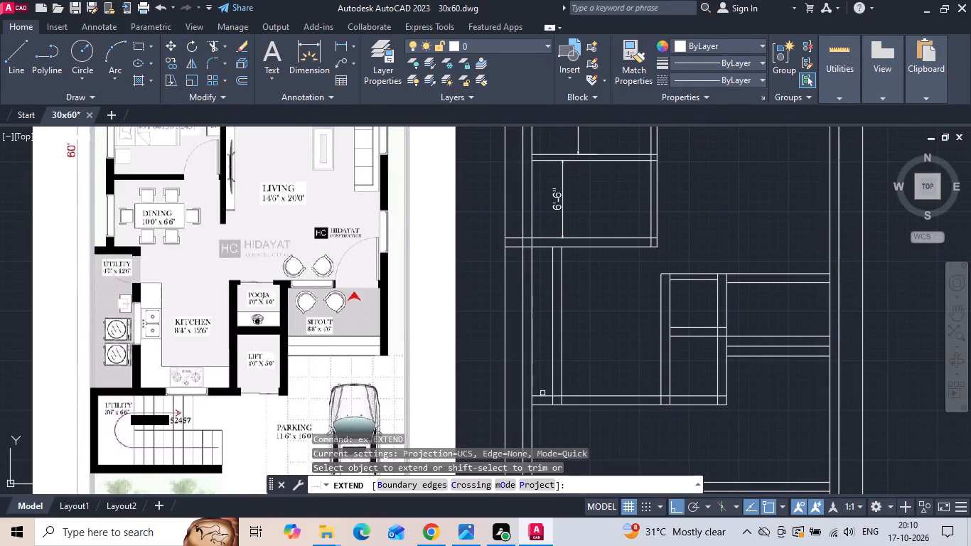
left_click(542, 397)
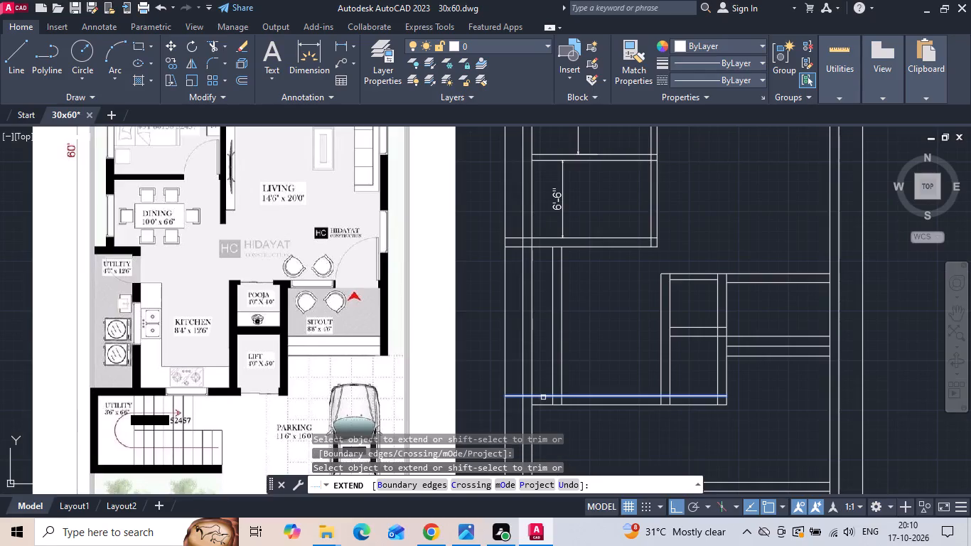
left_click(543, 397)
key("Escape")
Trim away the two vertical house wall lines crossing the utility between the dining wall and the kitchen's front wall.
type("tr")
key("space")
left_click_drag(532, 368, 517, 330)
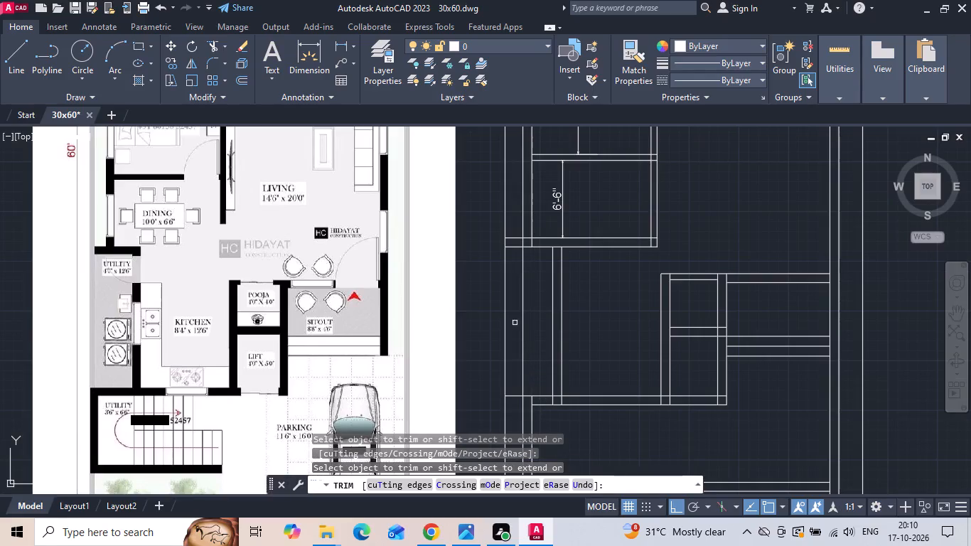
left_click(523, 298)
Trim the overlapping line segments where the dining–utility wall meets the outer side wall and the kitchen–utility wall.
scroll(520, 238, "up", 2)
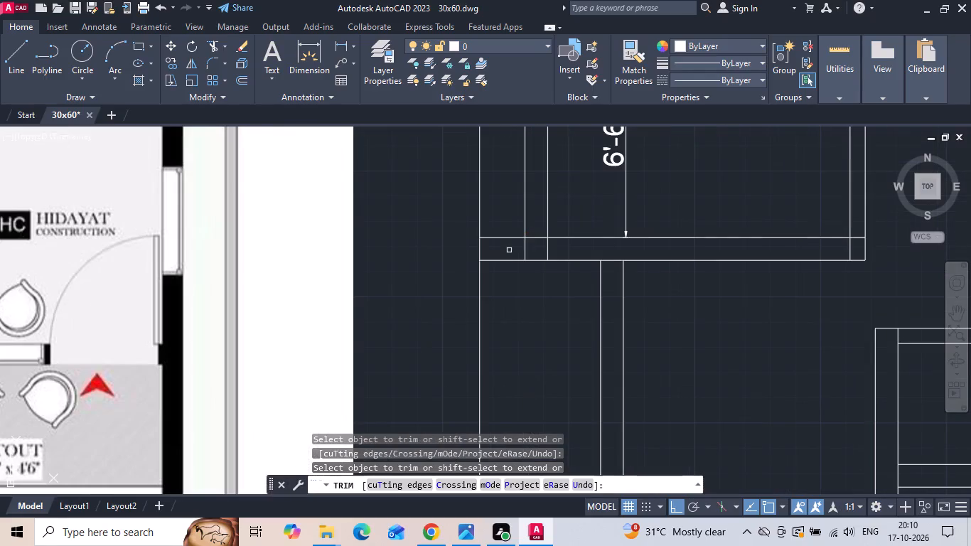
left_click_drag(509, 250, 522, 250)
left_click(586, 245)
left_click(538, 238)
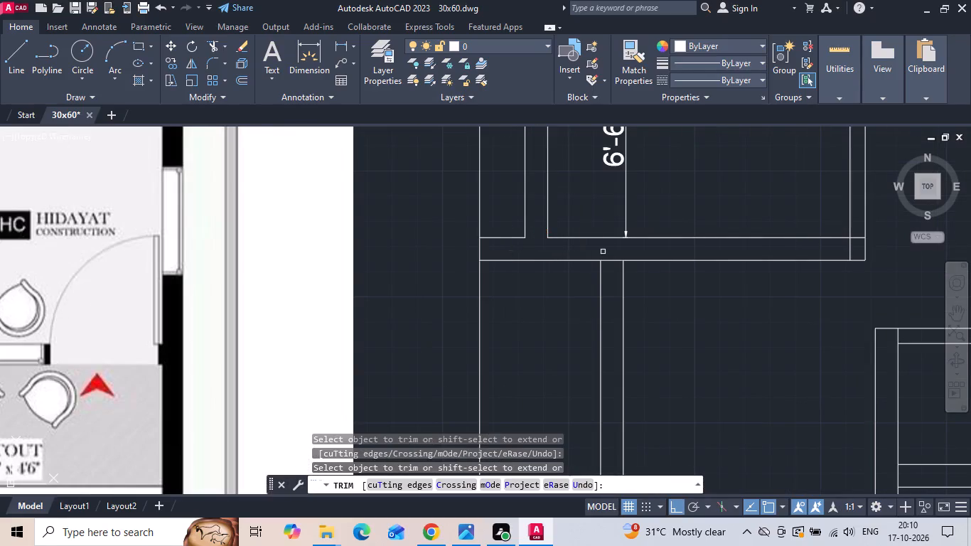
left_click(610, 259)
scroll(610, 301, "down", 2)
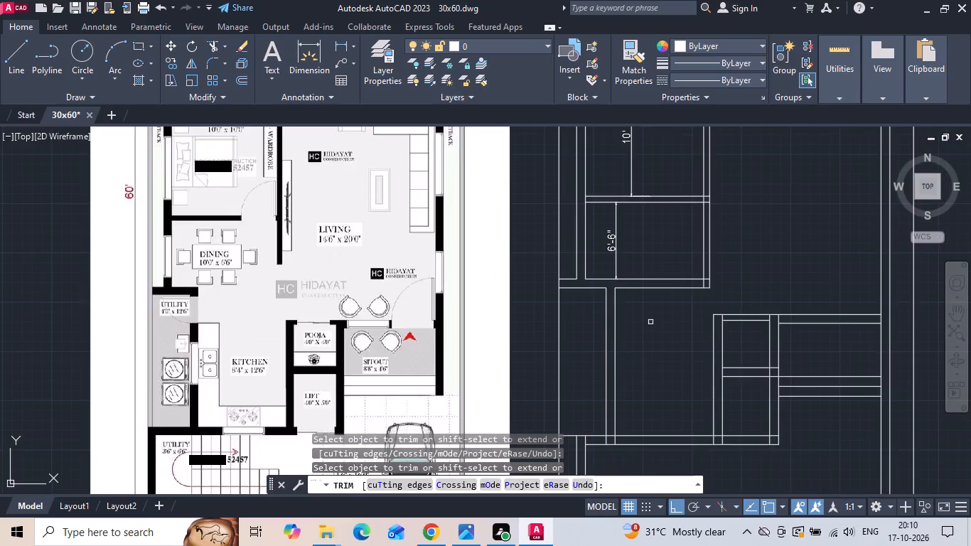
key("Escape")
Extend the kitchen-side line of the kitchen–utility wall to the dining-side line of the cross wall.
type("ex")
key("space")
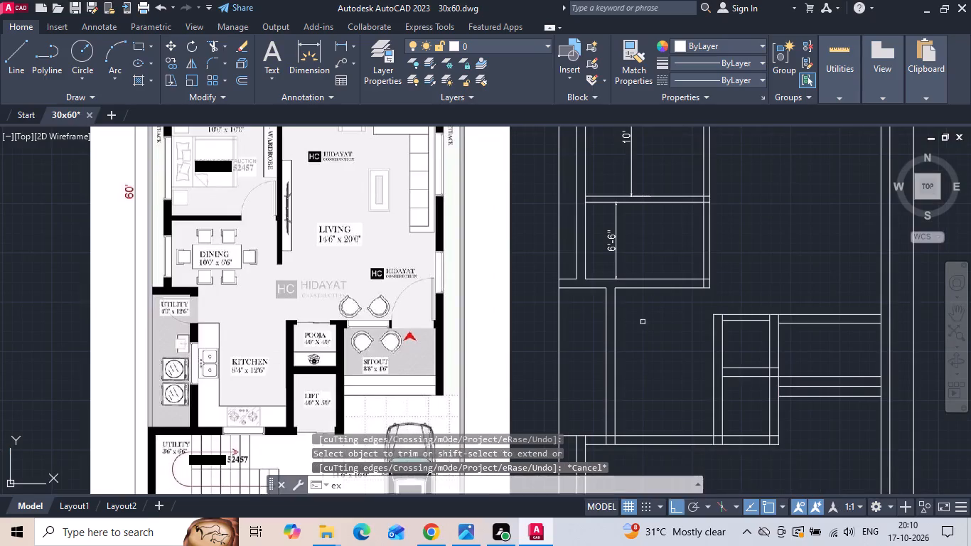
left_click(615, 304)
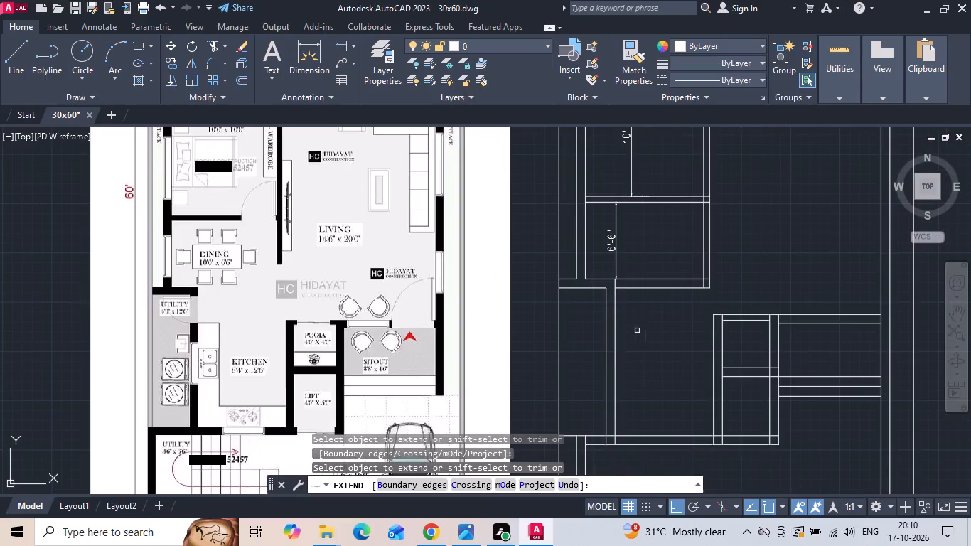
key("Escape")
Trim away both cross-wall lines separating the dining area from the kitchen.
type("tr")
key("space")
left_click_drag(665, 296, 667, 260)
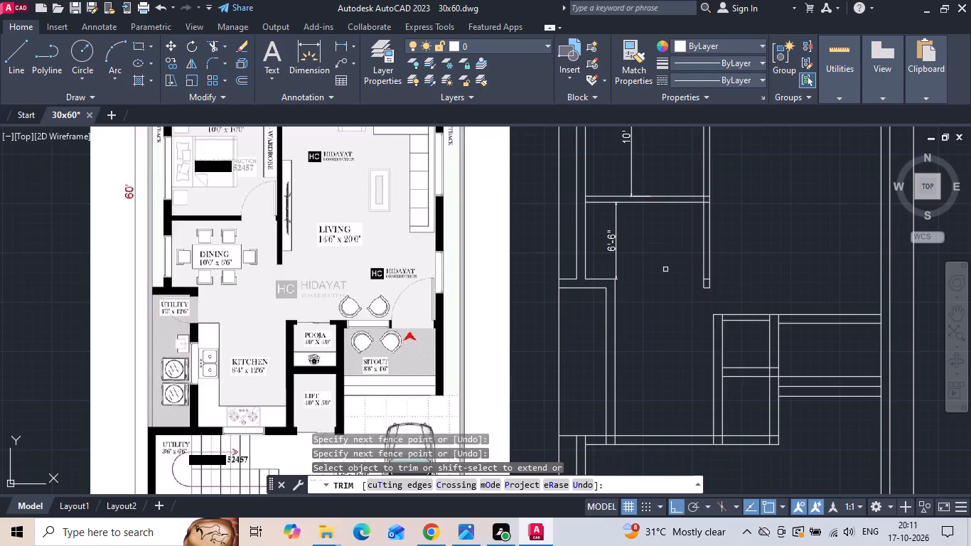
key("Escape")
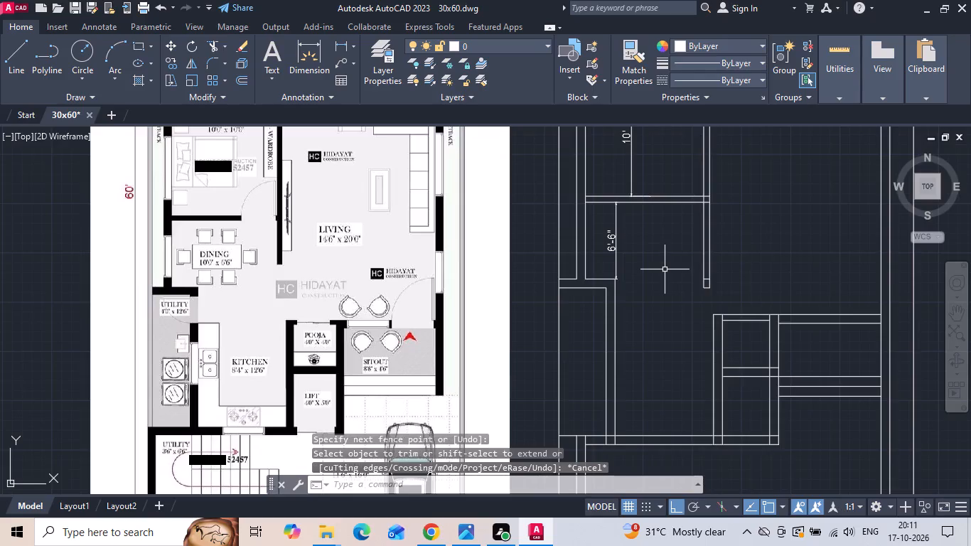
Offset the dining-side line of the bedroom 3–dining wall 4' into the dining area.
scroll(727, 272, "up", 1)
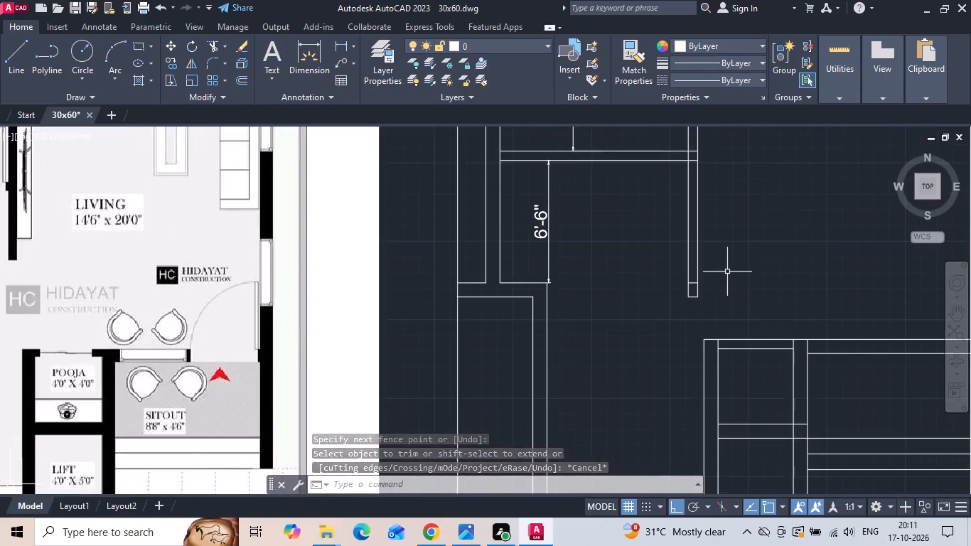
scroll(727, 272, "down", 1)
type("o 4'")
key("Return")
left_click(697, 203)
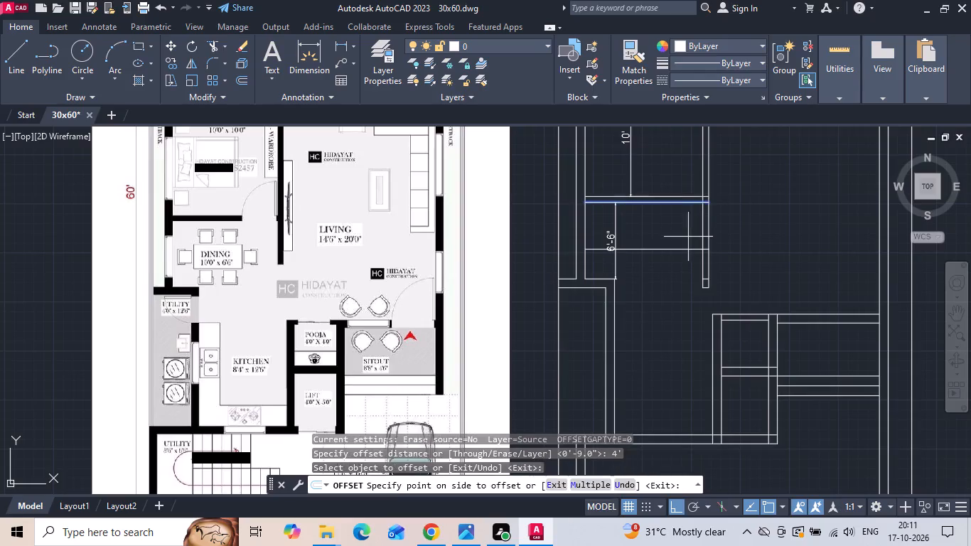
left_click(688, 237)
key("Escape")
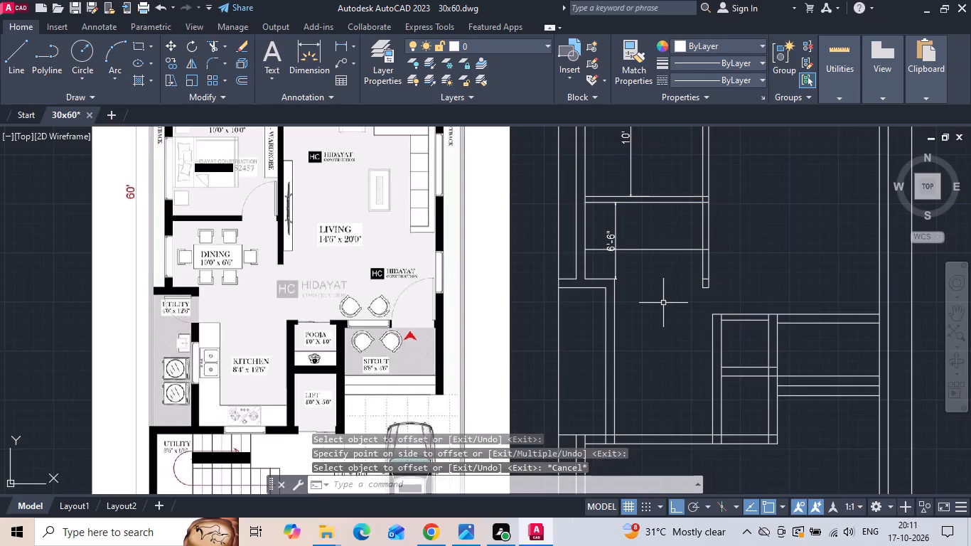
Cut the dining–living wall back to the 4' offset line, keeping its end cap and erasing the leftover segments.
key("t")
type("r")
key("space")
key("space")
left_click_drag(669, 232, 736, 259)
key("Escape")
left_click_drag(736, 262, 709, 284)
left_click(660, 297)
key("Delete")
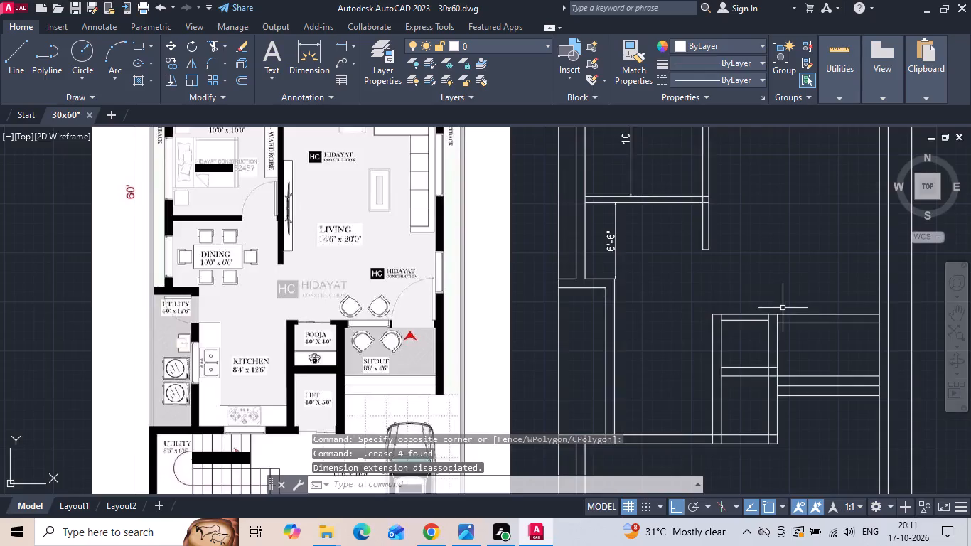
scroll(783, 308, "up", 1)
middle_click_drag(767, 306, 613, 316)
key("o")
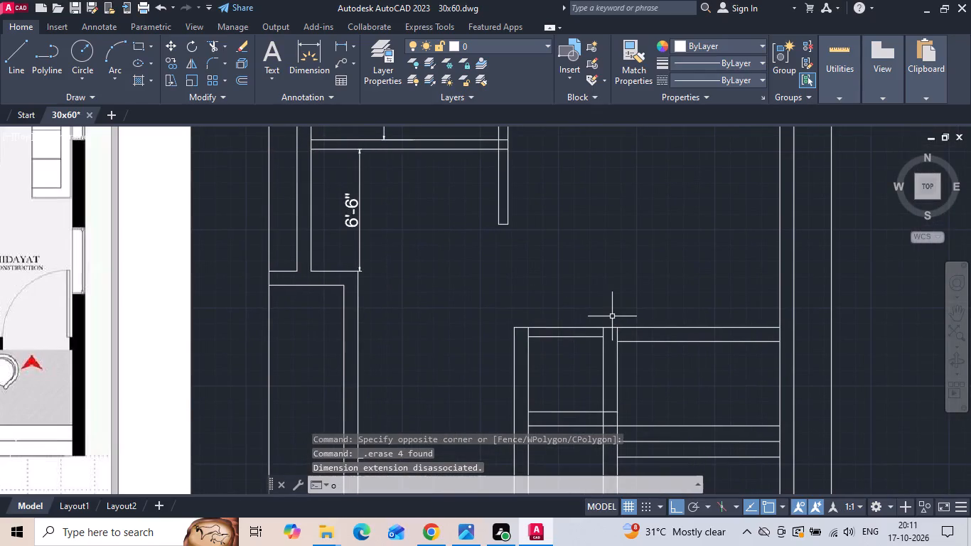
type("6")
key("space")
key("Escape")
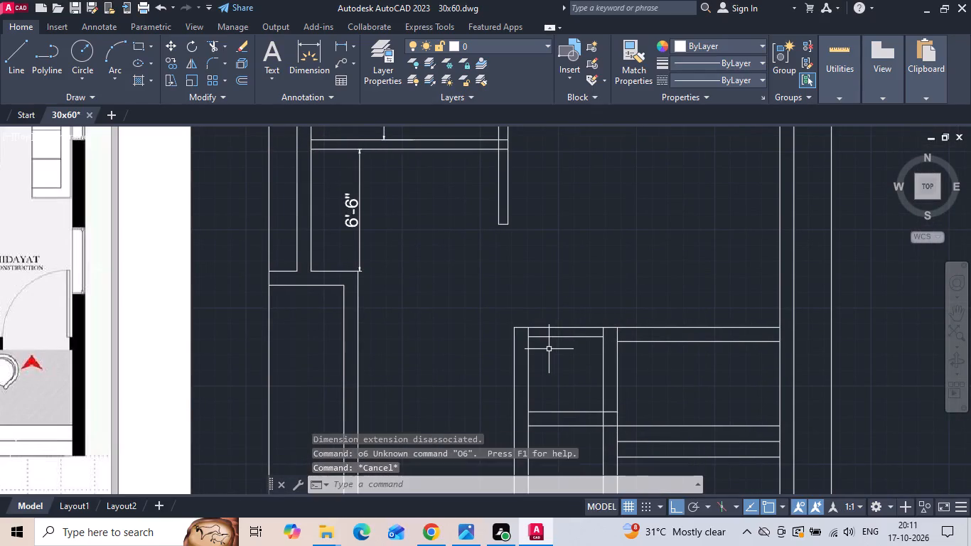
Offset the inner lines of both pooja side walls 6" inward for the opening jambs.
type("o")
key("space")
type("6")
key("space")
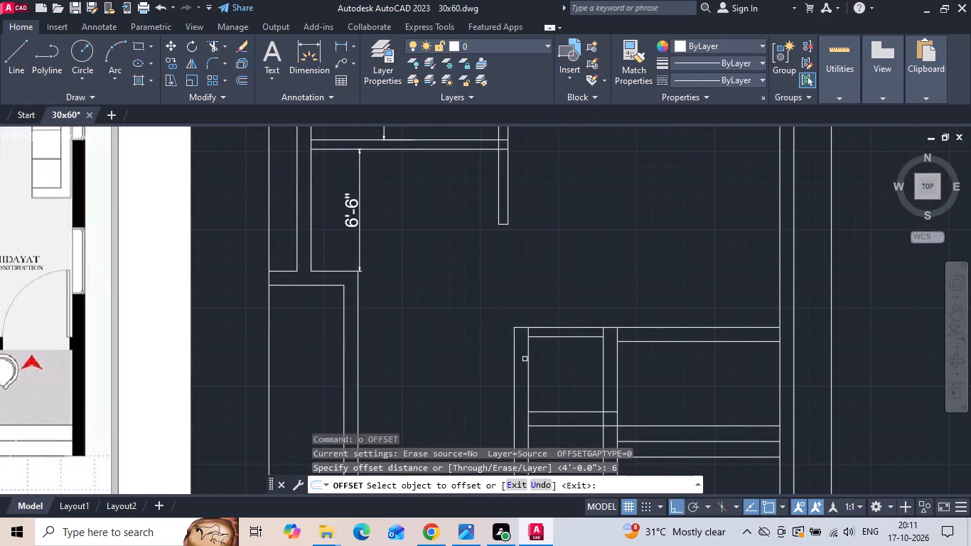
left_click(528, 365)
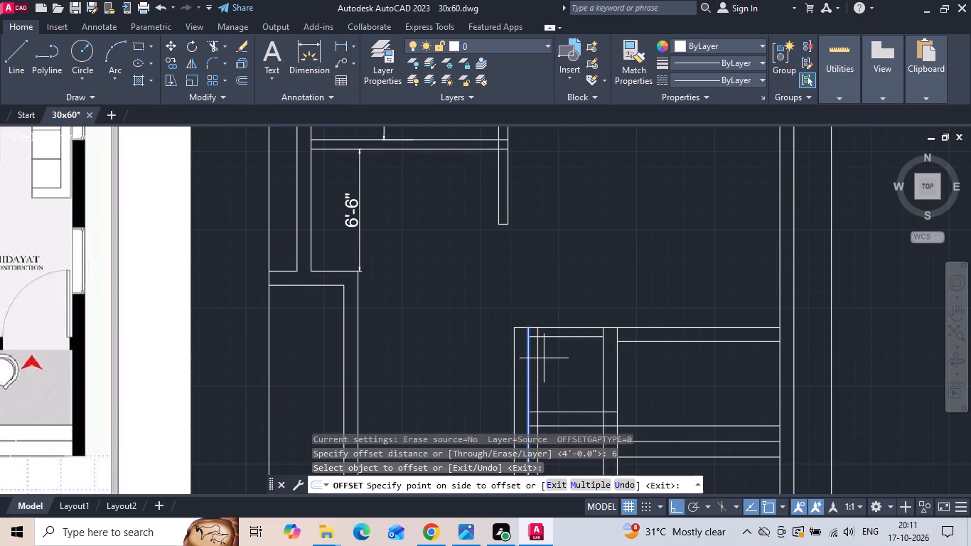
left_click(544, 358)
scroll(581, 343, "up", 1)
left_click(616, 350)
left_click(565, 361)
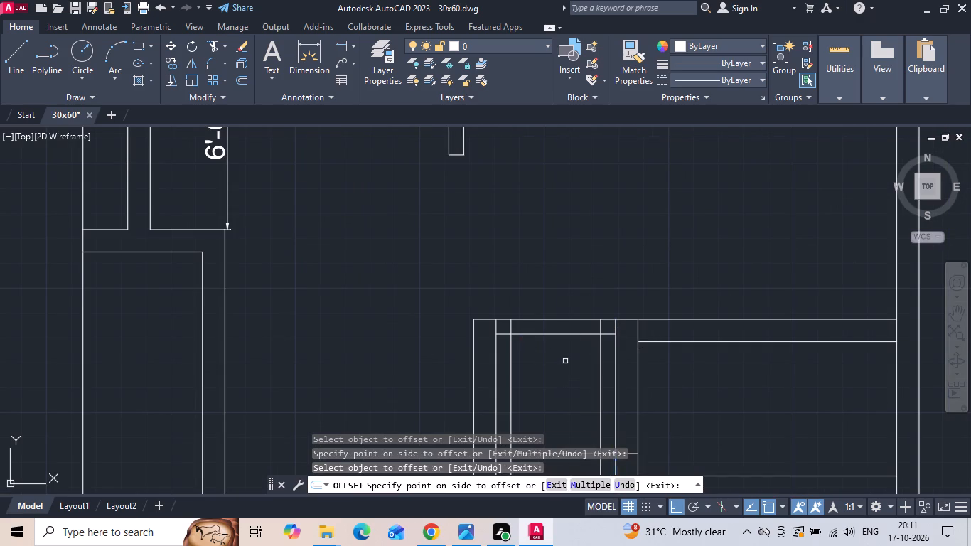
key("Escape")
Trim the pooja front wall open between the 6" offset lines and clean up both jamb corners.
key("t")
key("r")
key("space")
left_click_drag(556, 285, 527, 385)
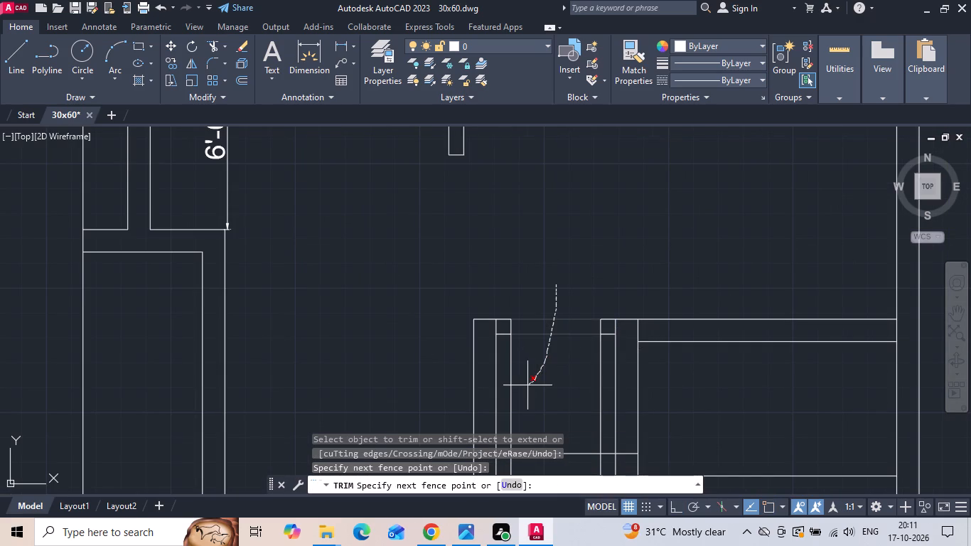
left_click_drag(527, 385, 511, 401)
left_click(511, 401)
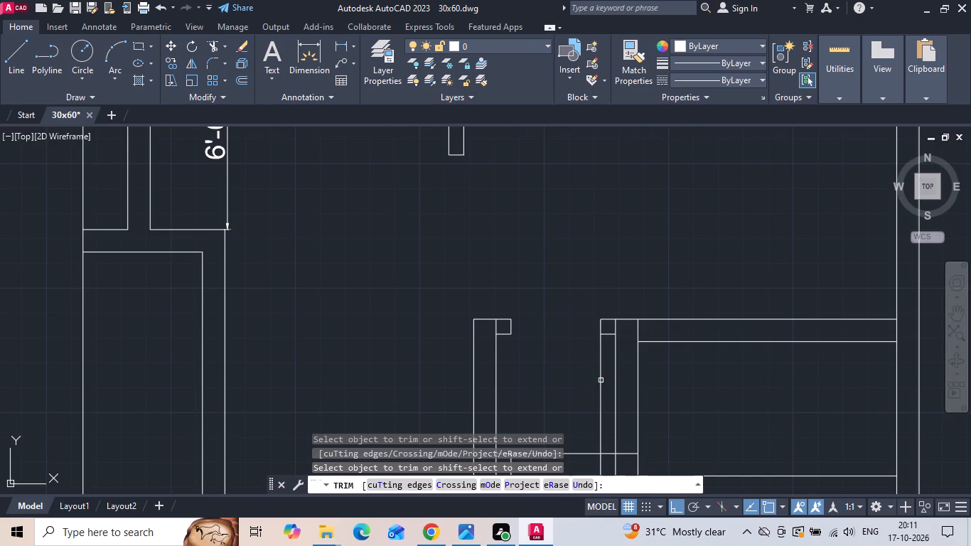
left_click(603, 378)
left_click(586, 357)
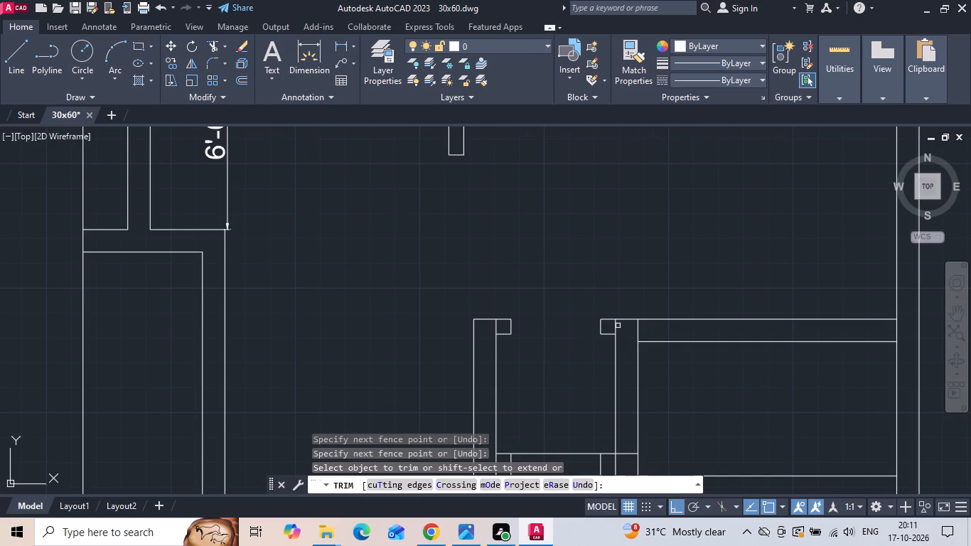
left_click(612, 325)
left_click(645, 332)
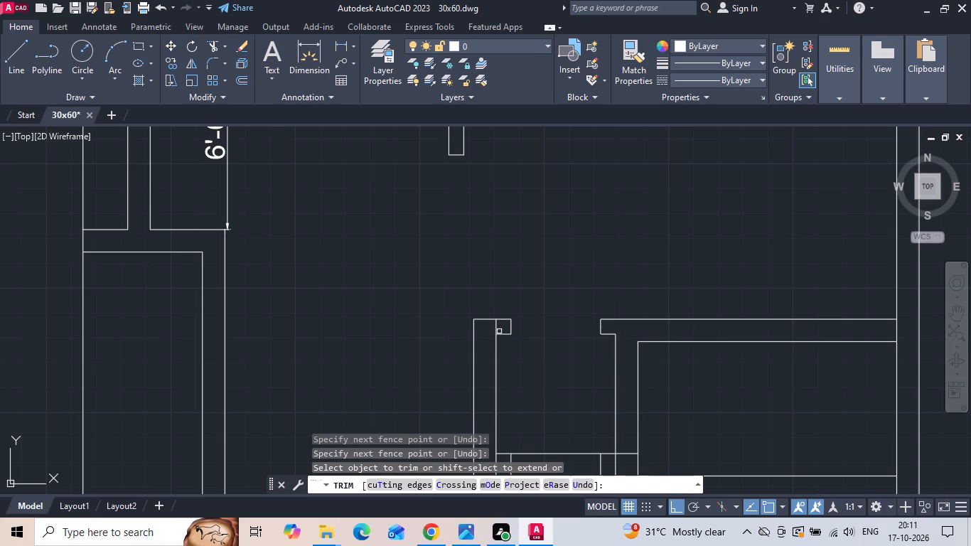
left_click(496, 329)
scroll(550, 276, "down", 2)
key("Escape")
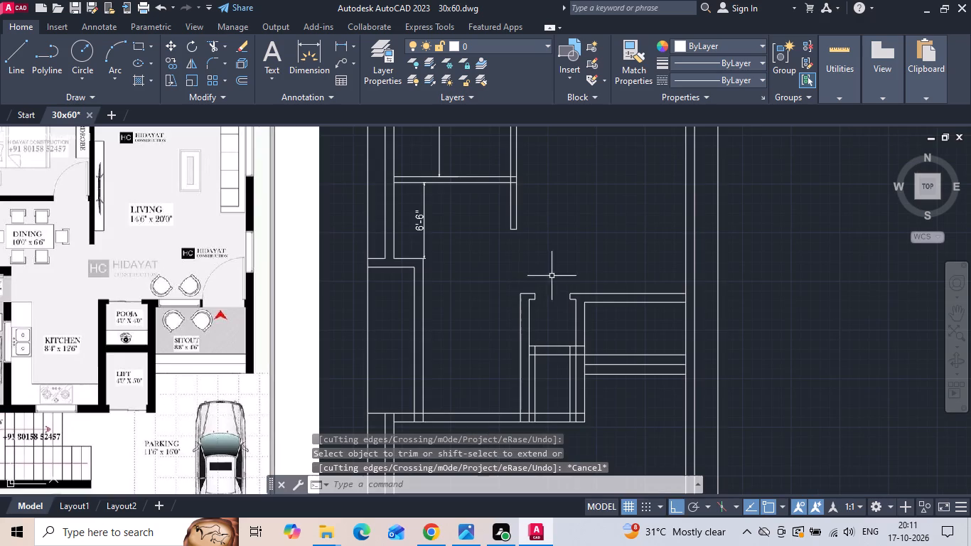
Trim the lift's front wall open between the 6" offset lines, removing the surplus jamb lines inside the shaft and at the parking-side jamb.
middle_click_drag(574, 380, 606, 346)
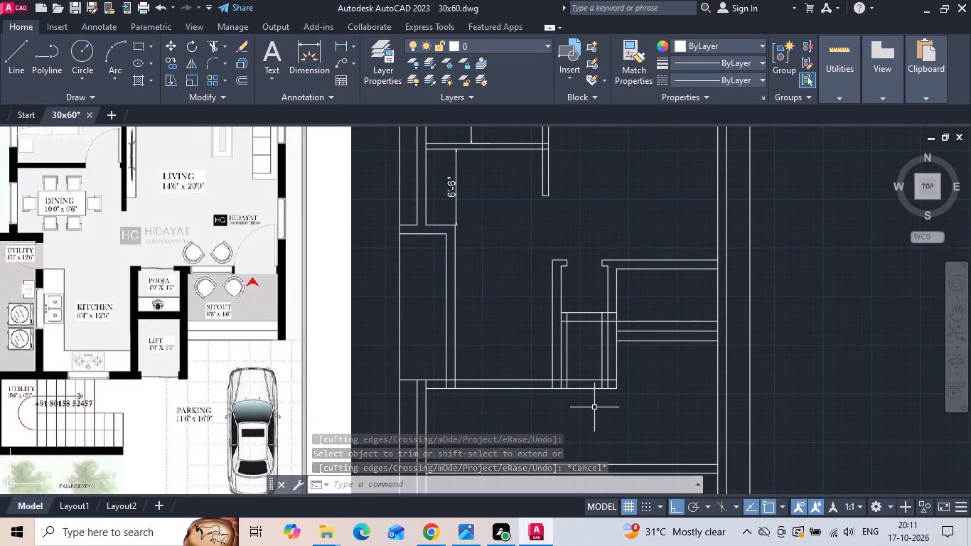
scroll(594, 407, "up", 1)
key("t")
key("r")
key("space")
left_click_drag(590, 392, 590, 343)
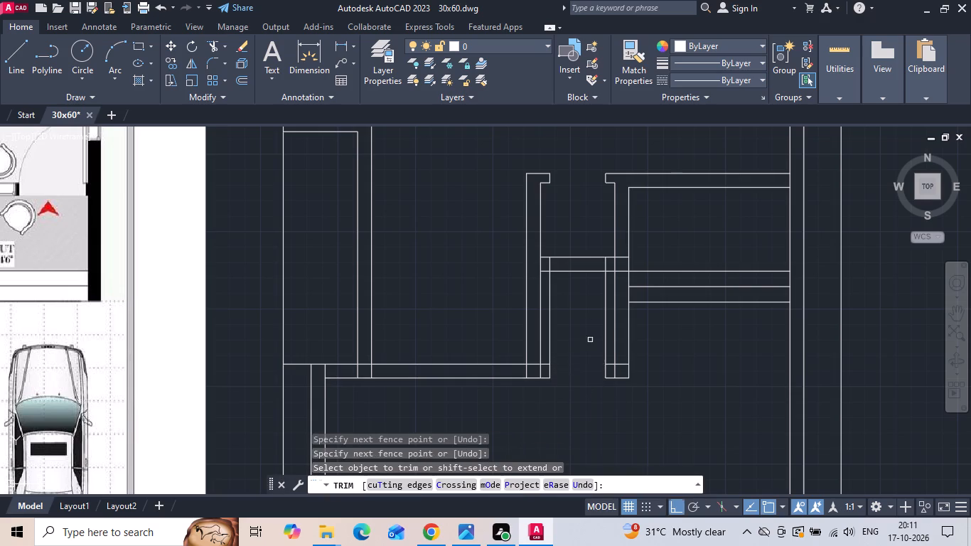
scroll(542, 378, "up", 1)
left_click(549, 331)
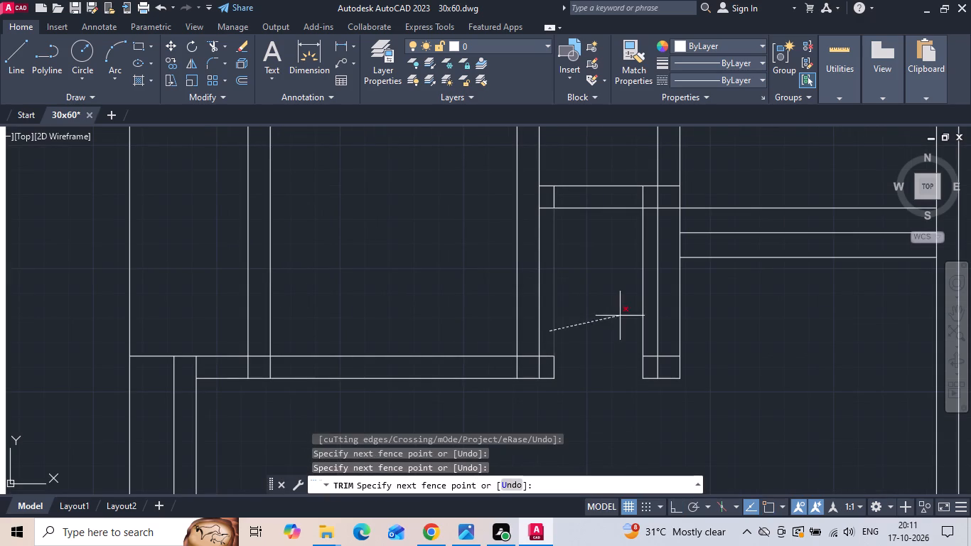
left_click(648, 323)
left_click(667, 357)
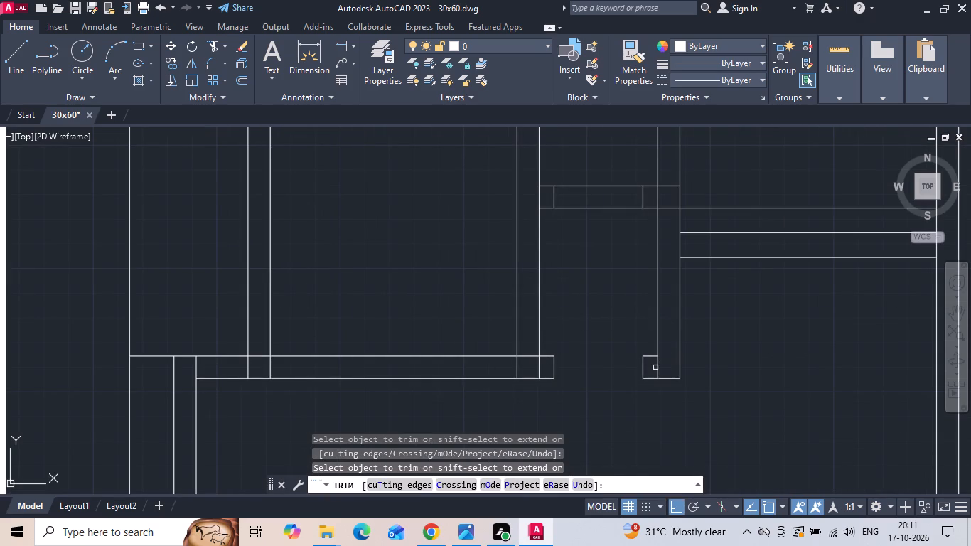
left_click(658, 370)
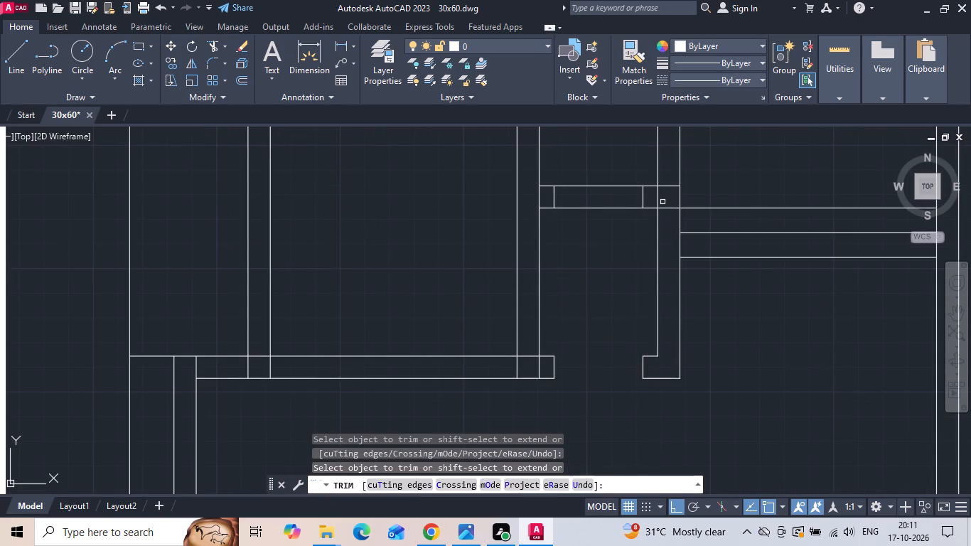
Trim the leftover segments inside the pooja–lift wall and its junction with the parking-side wall.
left_click(665, 198)
left_click(532, 199)
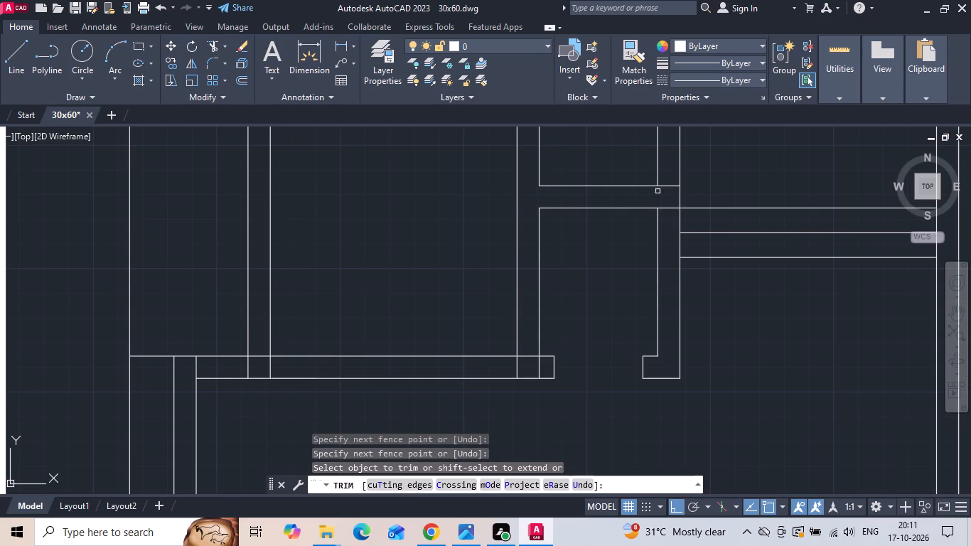
left_click(667, 185)
left_click(672, 210)
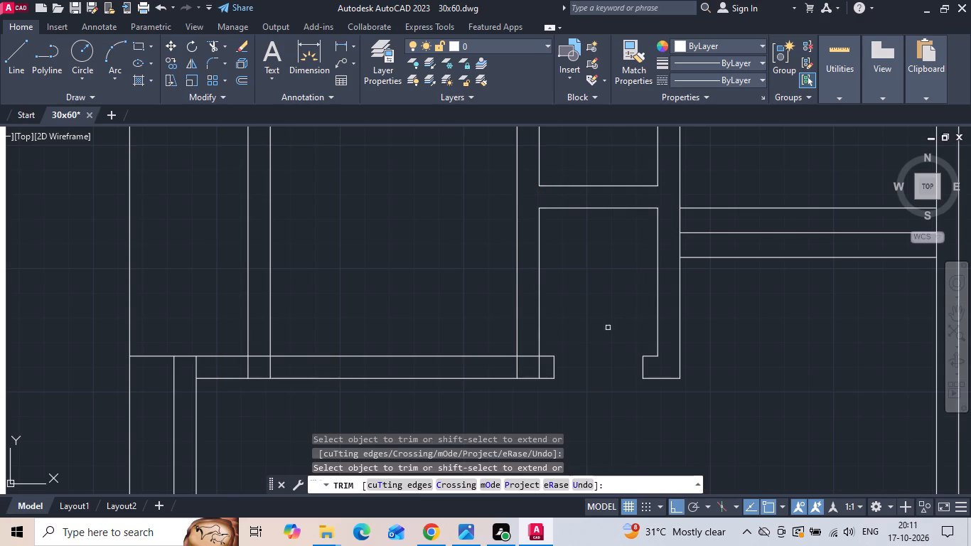
Trim the overlapping lines along the kitchen–staircase wall, including its junction with the kitchen–utility wall.
left_click(549, 367)
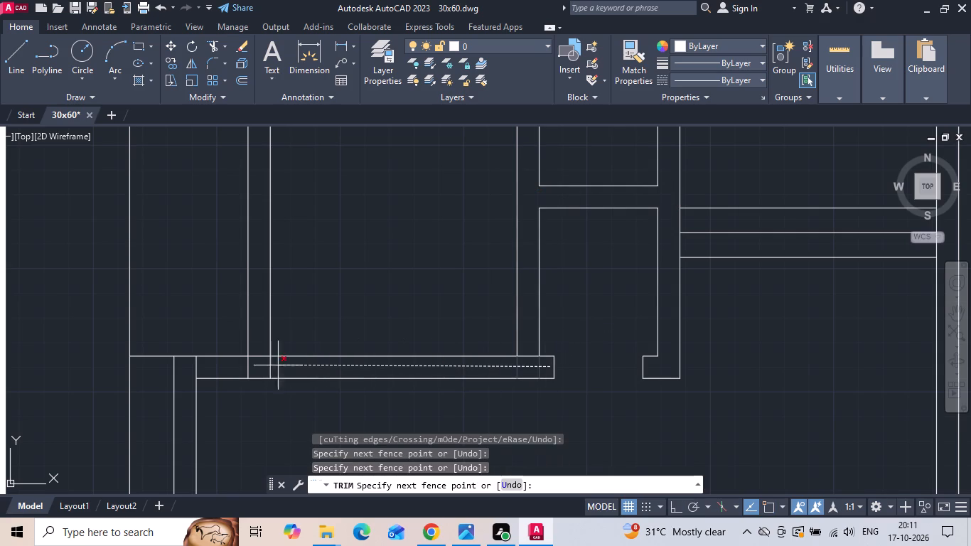
left_click(190, 368)
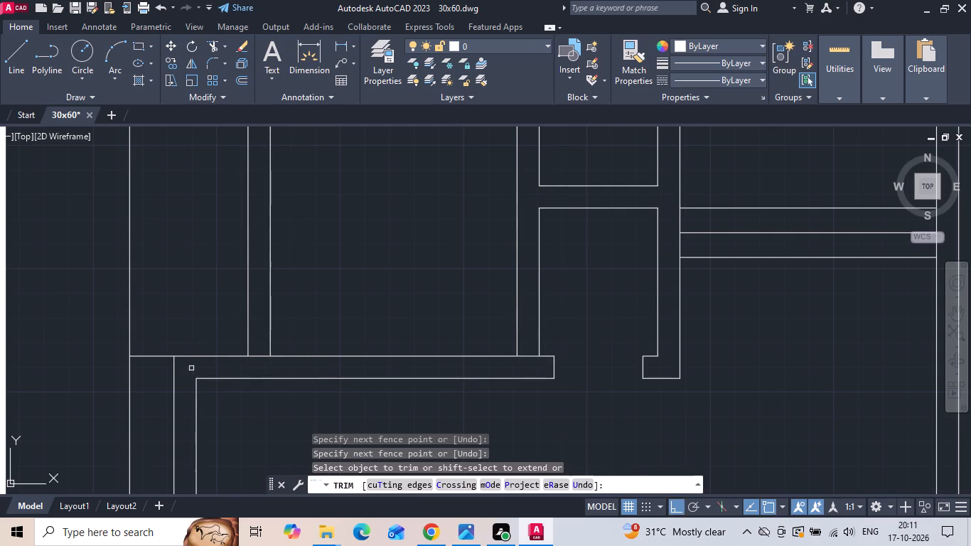
left_click(264, 358)
Trim the leftover line at the staircase's lower wall junction and the short stub within the front boundary strip.
scroll(375, 299, "down", 2)
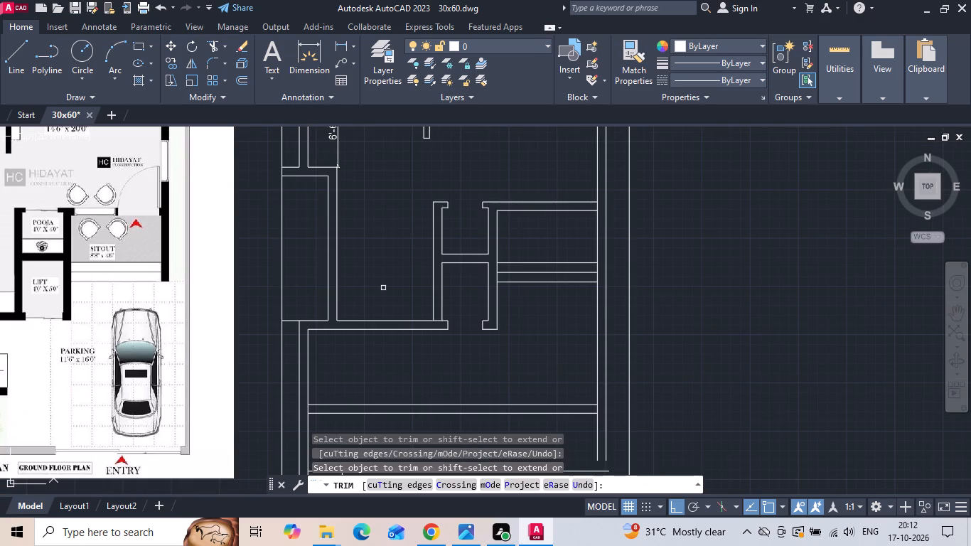
scroll(314, 400, "up", 1)
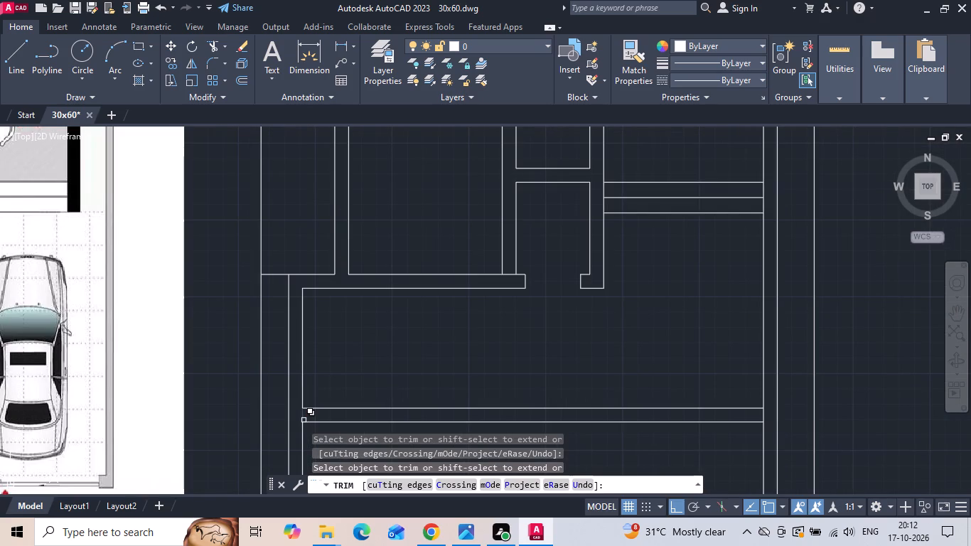
left_click(303, 417)
scroll(453, 339, "down", 2)
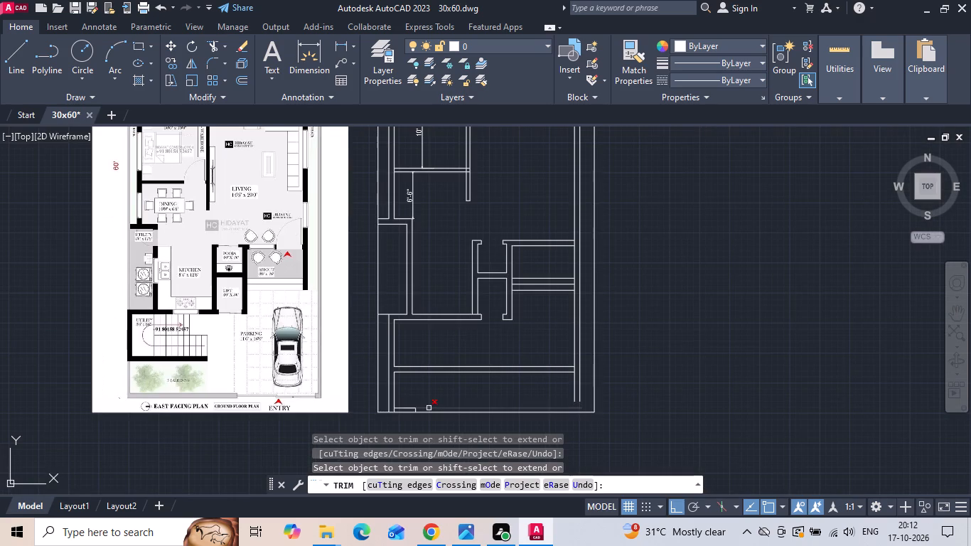
scroll(427, 411, "up", 3)
left_click(380, 412)
left_click(351, 412)
Trim the overlapping lines where the bedroom 3–dining wall meets the living room wall.
scroll(350, 412, "down", 1)
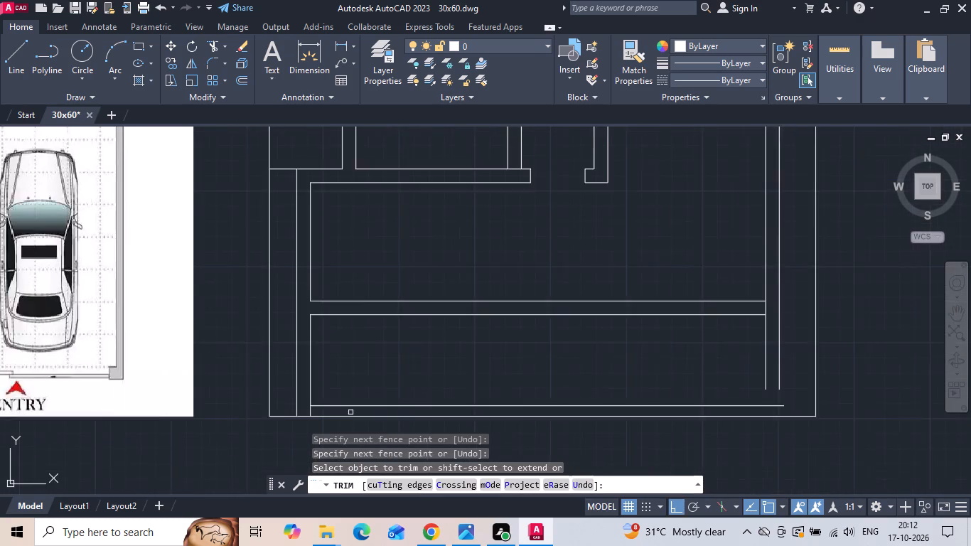
scroll(350, 412, "down", 1)
middle_click_drag(459, 299, 476, 382)
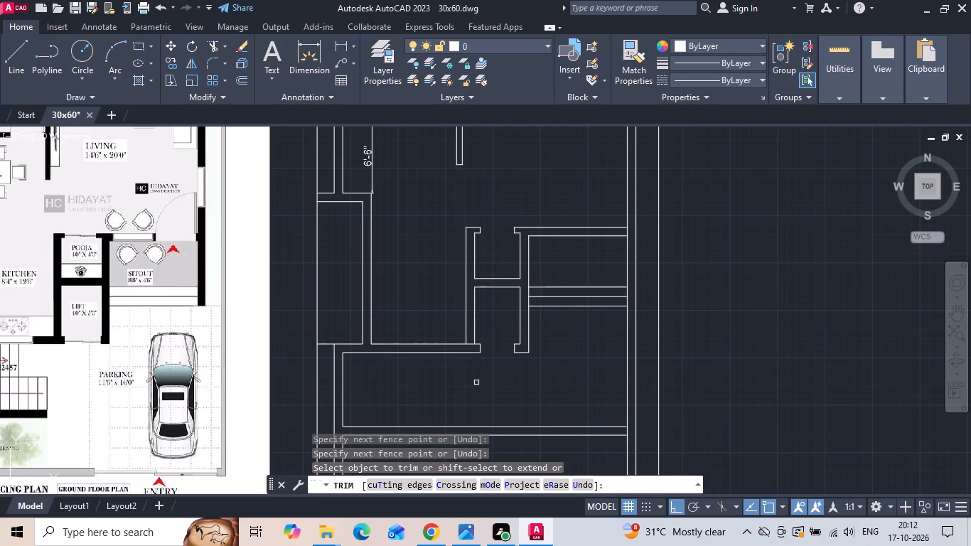
scroll(476, 383, "down", 1)
scroll(458, 205, "up", 3)
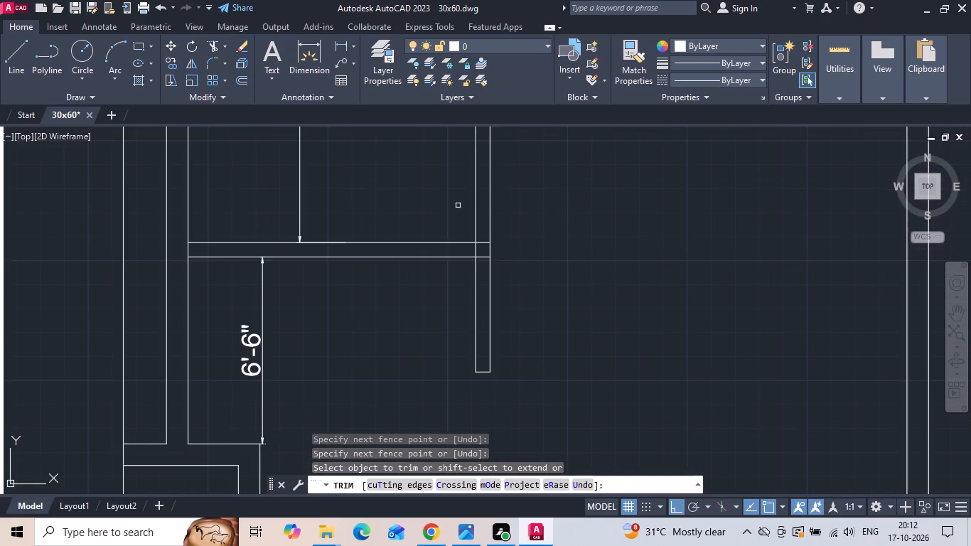
scroll(474, 235, "up", 2)
left_click_drag(486, 230, 493, 272)
left_click_drag(490, 328, 492, 311)
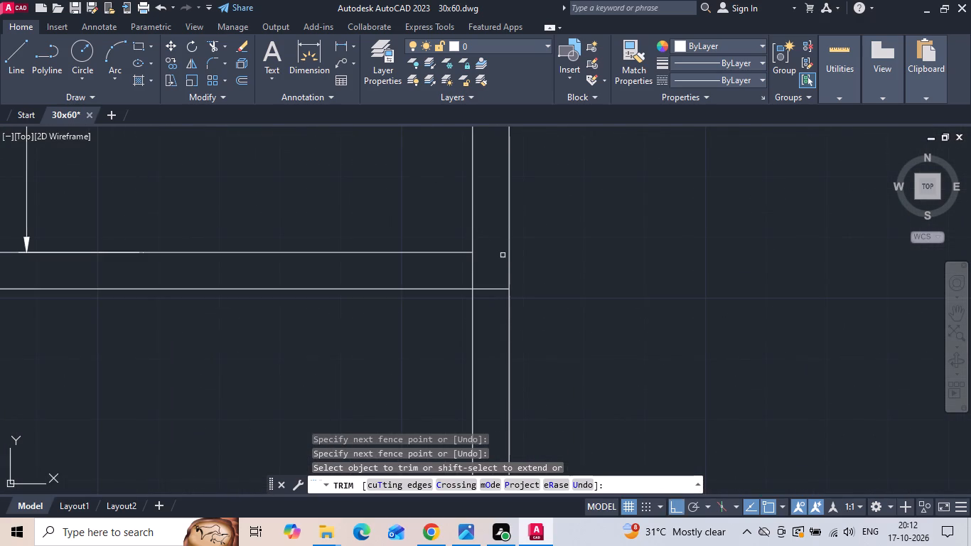
left_click_drag(492, 274, 492, 317)
left_click_drag(486, 256, 476, 264)
left_click(464, 269)
Trim the cross-wall line segment where the bedroom 3–living wall meets the wall above bedroom 3.
scroll(535, 269, "down", 3)
middle_click_drag(574, 252, 576, 410)
middle_click(576, 410)
scroll(532, 246, "up", 1)
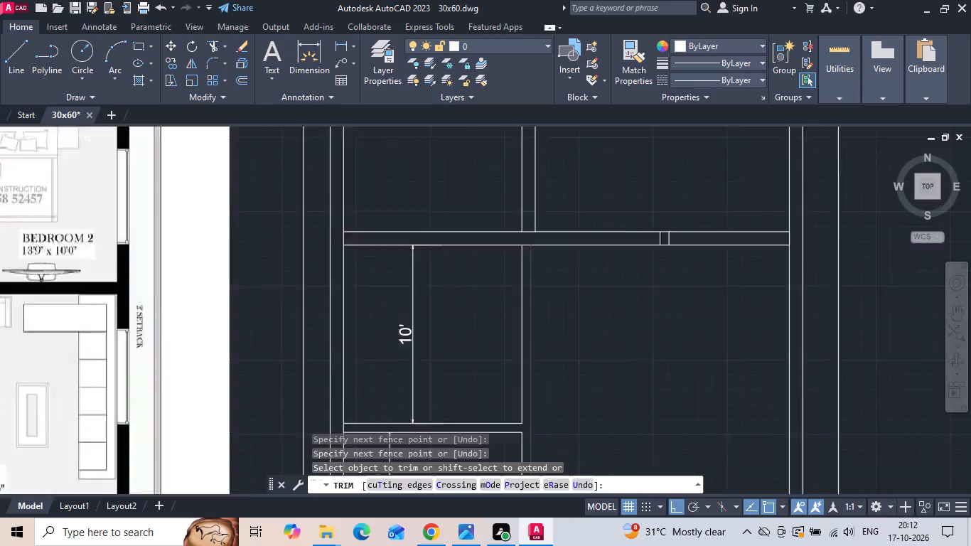
left_click(521, 245)
scroll(590, 298, "down", 2)
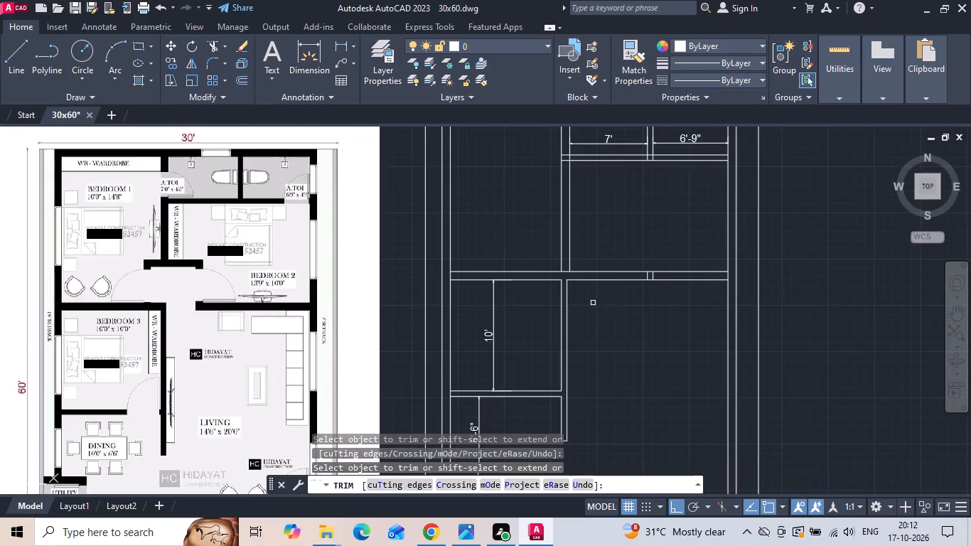
key("Escape")
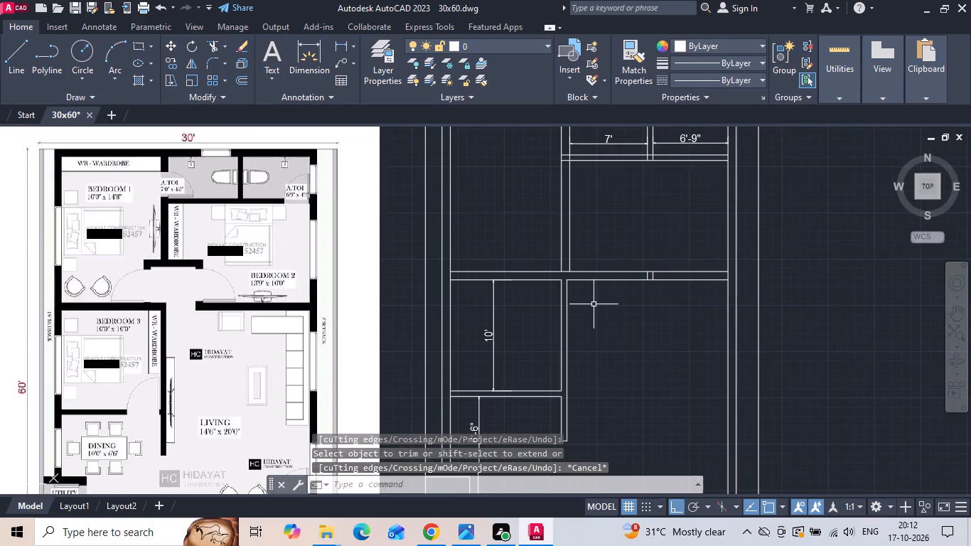
Extend the living-side line of the bedroom 3–living wall to the upper line of the cross wall.
type("ex")
key("space")
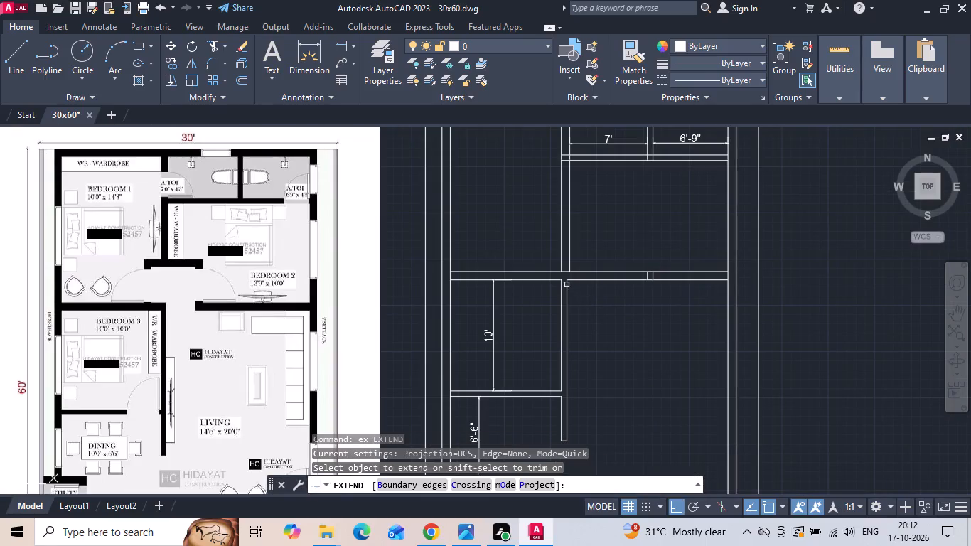
left_click(566, 282)
key("Escape")
Offset the upper line of the cross wall above bedroom 3 and living 3' toward bedrooms 1 and 2.
type("o 3'")
key("Return")
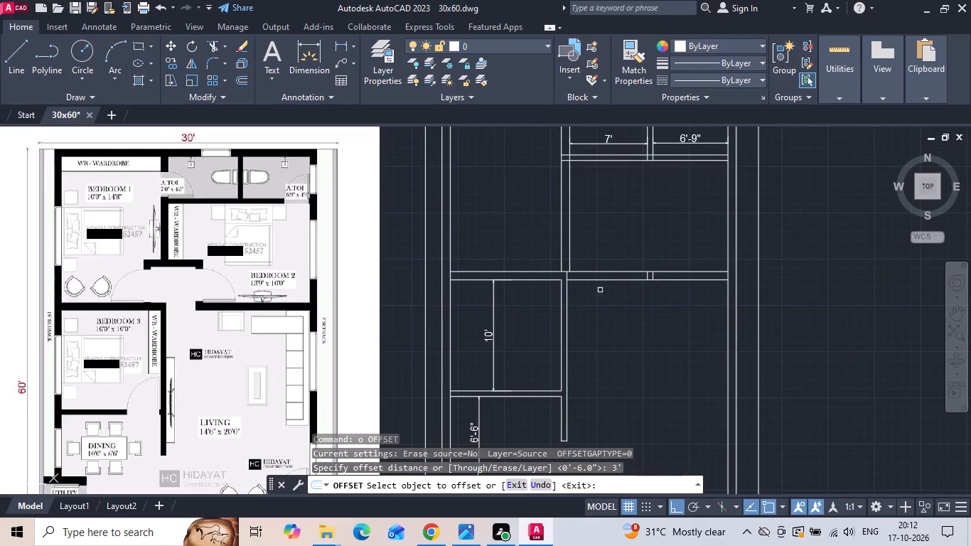
left_click(611, 271)
left_click(611, 223)
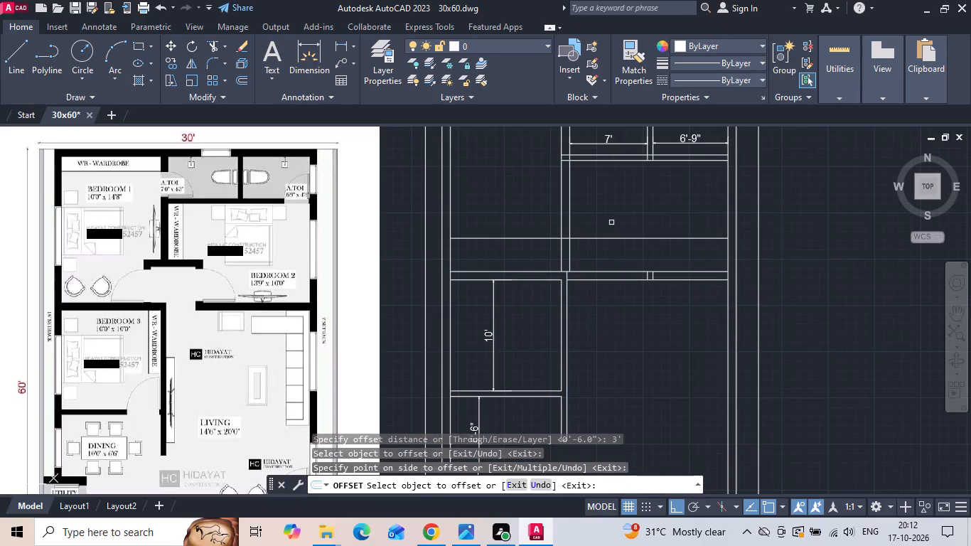
middle_click_drag(612, 225, 621, 267)
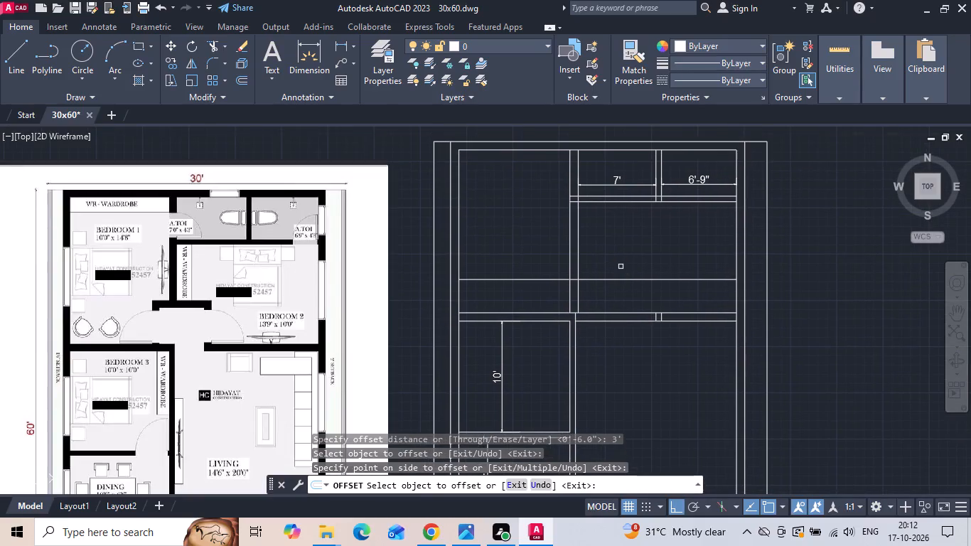
key("Escape")
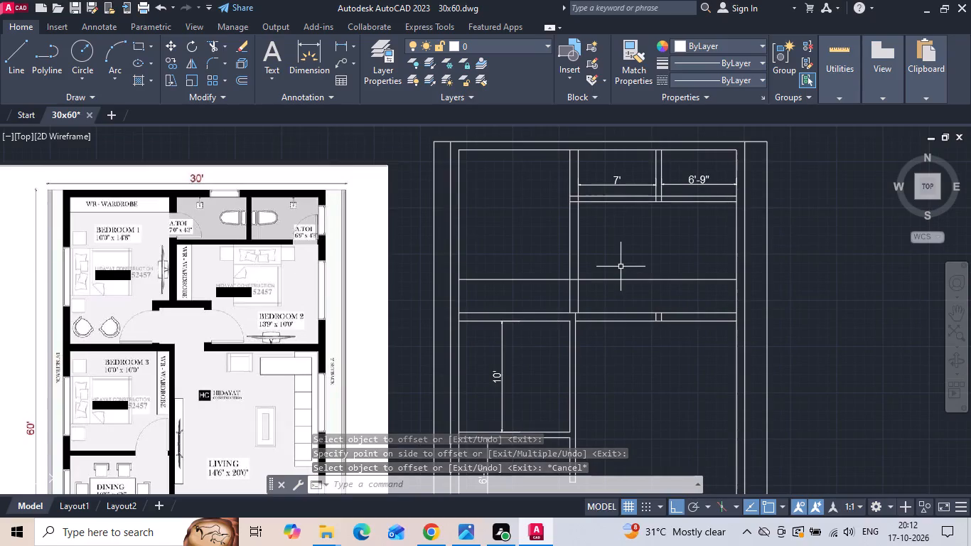
Offset the passage line above bedroom 3 and living 9" toward bedrooms 1 and 2 as the second wall face.
type("o")
key("space")
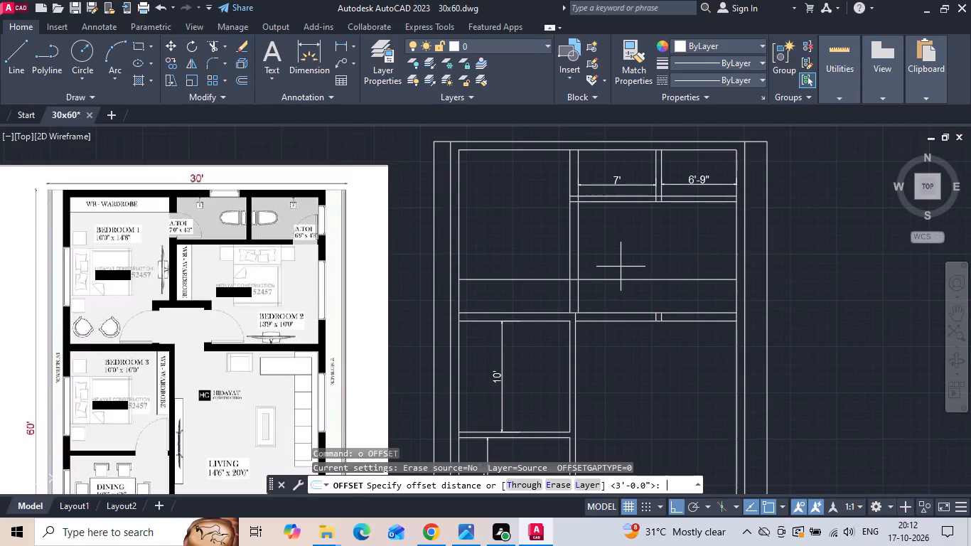
type("9")
key("space")
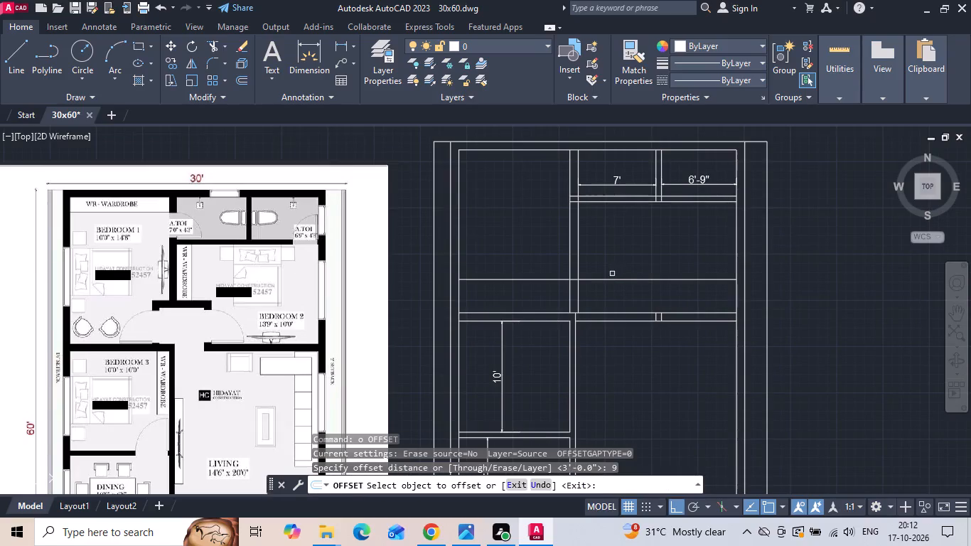
left_click(603, 279)
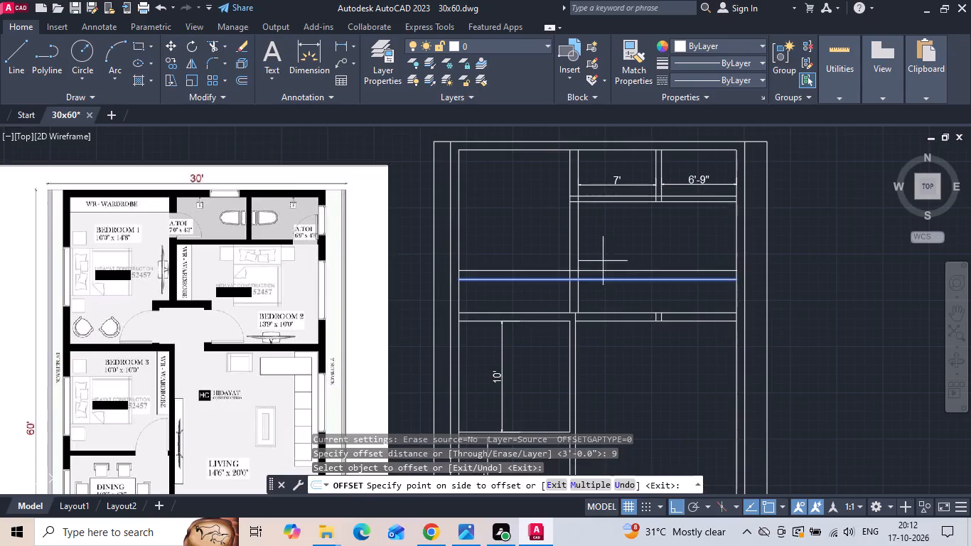
left_click(603, 261)
key("Escape")
Trim the bedroom 1–bedroom 2 wall lines where they cross the passage.
type("tr")
key("space")
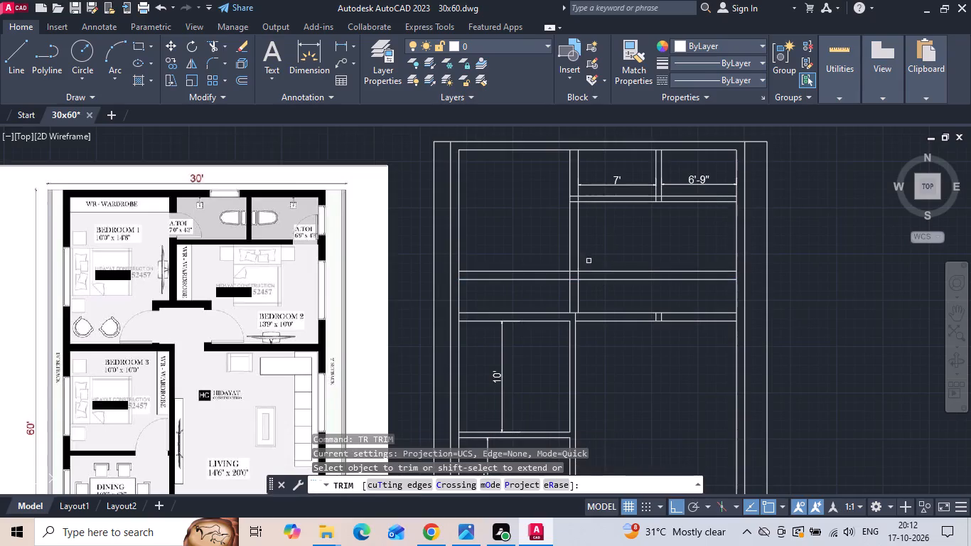
left_click(536, 261)
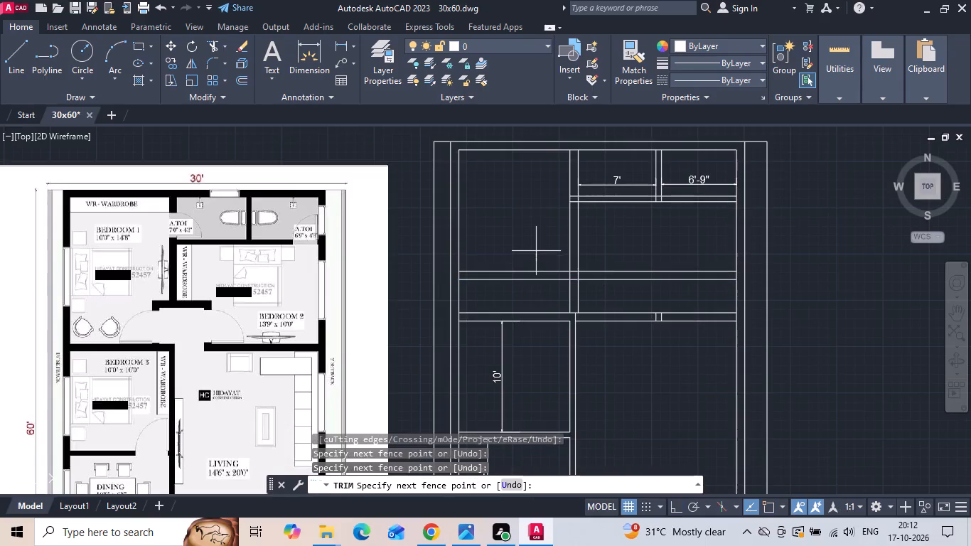
left_click(537, 249)
left_click_drag(552, 296, 561, 298)
left_click(593, 294)
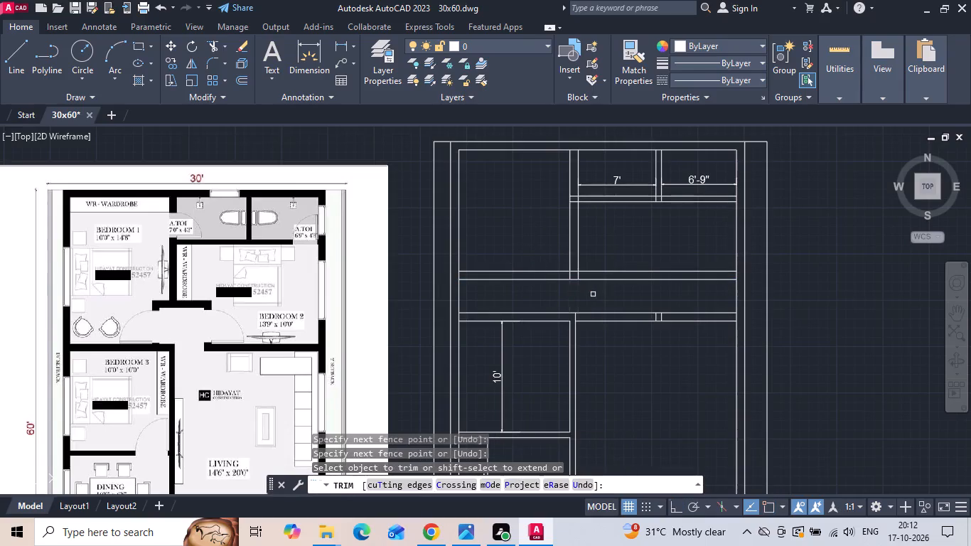
key("Escape")
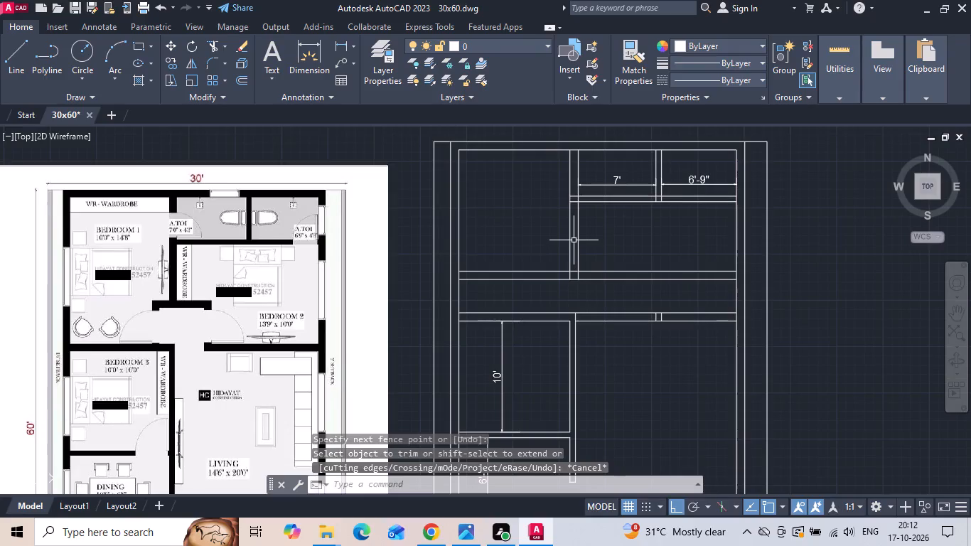
Copy the bedroom 1 side line of the bedroom 1–bedroom 2 wall 12" into bedroom 1.
left_click(573, 240)
left_click(565, 237)
right_click(565, 237)
left_click(582, 269)
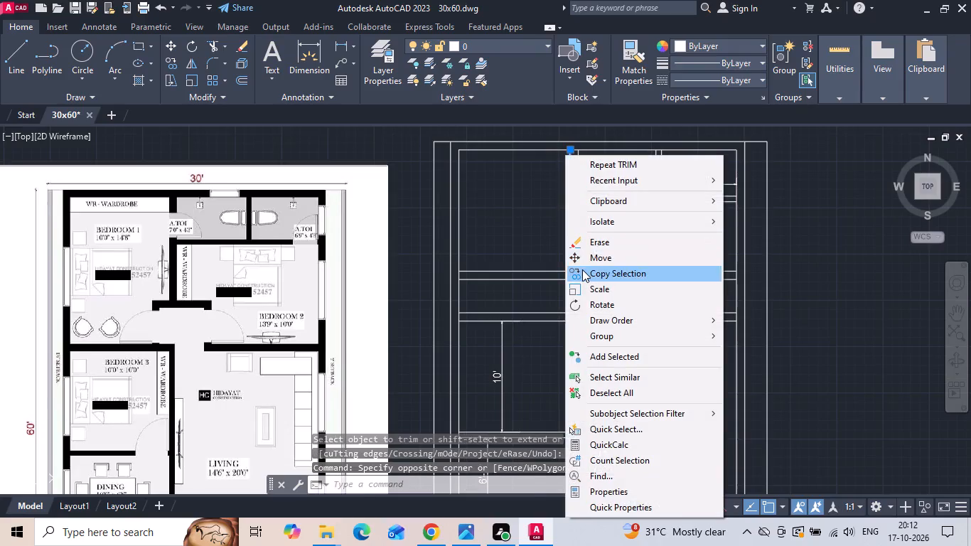
left_click(651, 242)
type("12")
key("space")
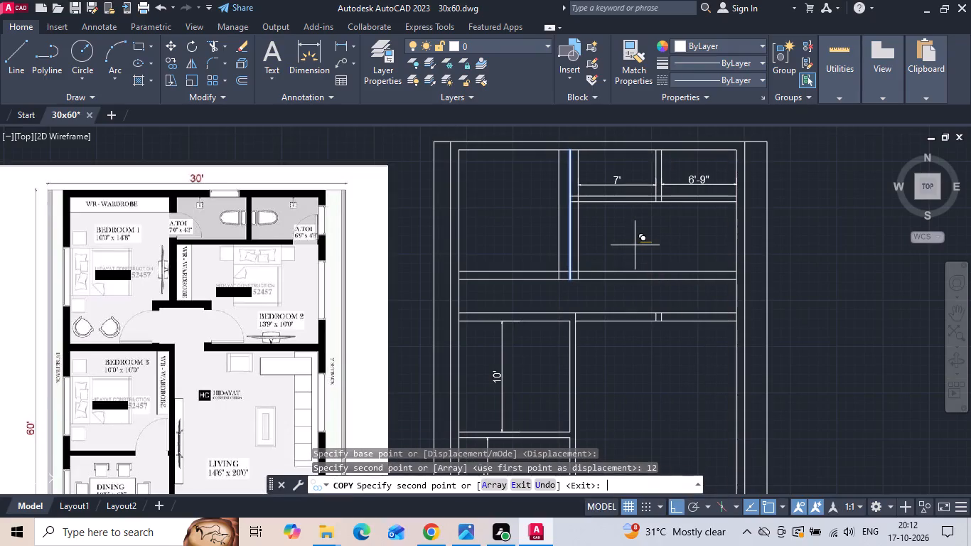
key("Escape")
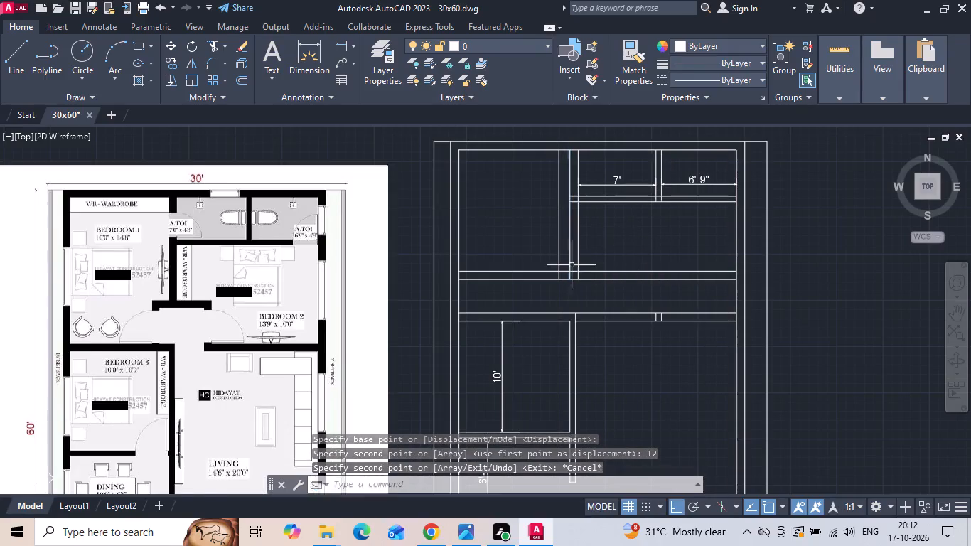
Move the copied line a further 6" into bedroom 1.
scroll(556, 268, "up", 1)
left_click(563, 247)
left_click(521, 249)
right_click(519, 249)
right_click(519, 249)
left_click(530, 256)
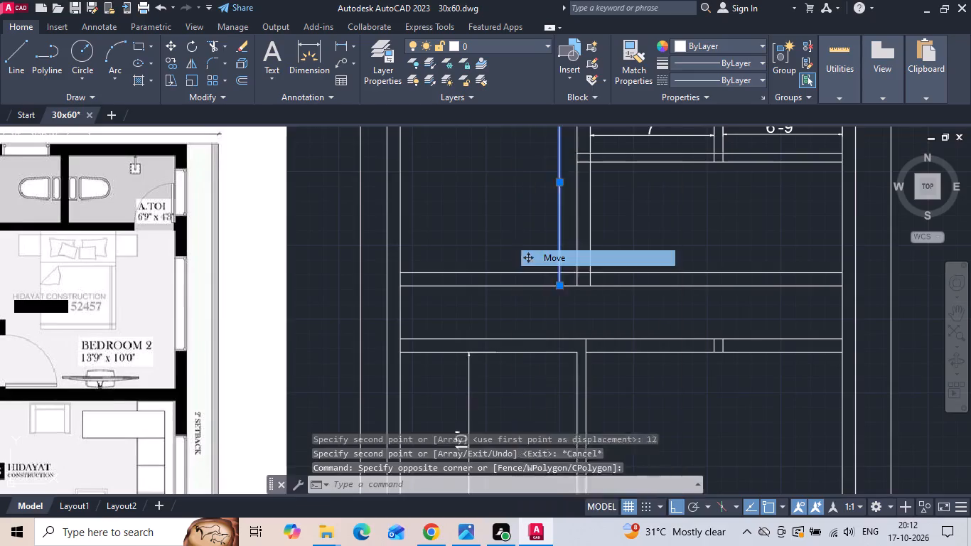
left_click_drag(529, 240, 505, 240)
type("6")
key("space")
scroll(553, 322, "down", 1)
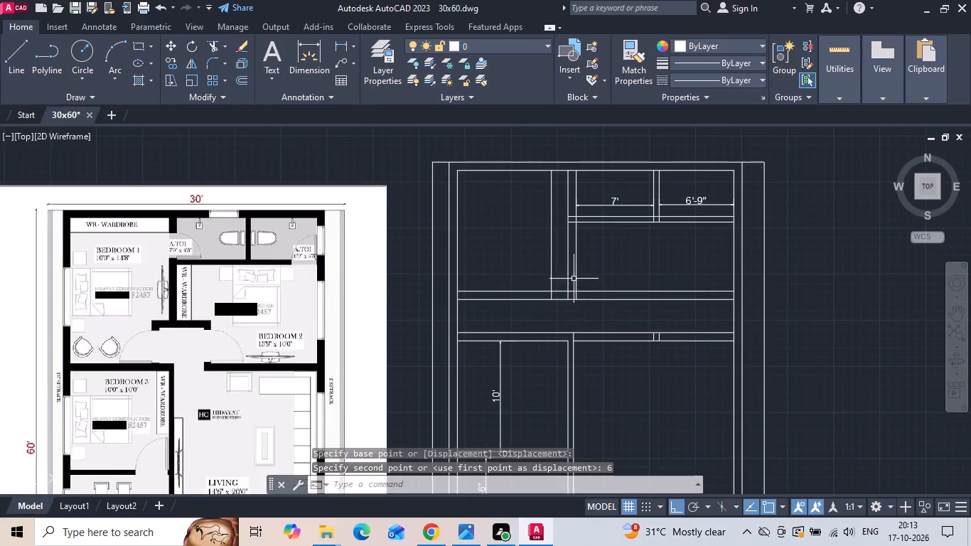
Copy the bedroom 2 side line of the bedroom 1–bedroom 2 wall 3' into bedroom 2.
scroll(579, 275, "up", 1)
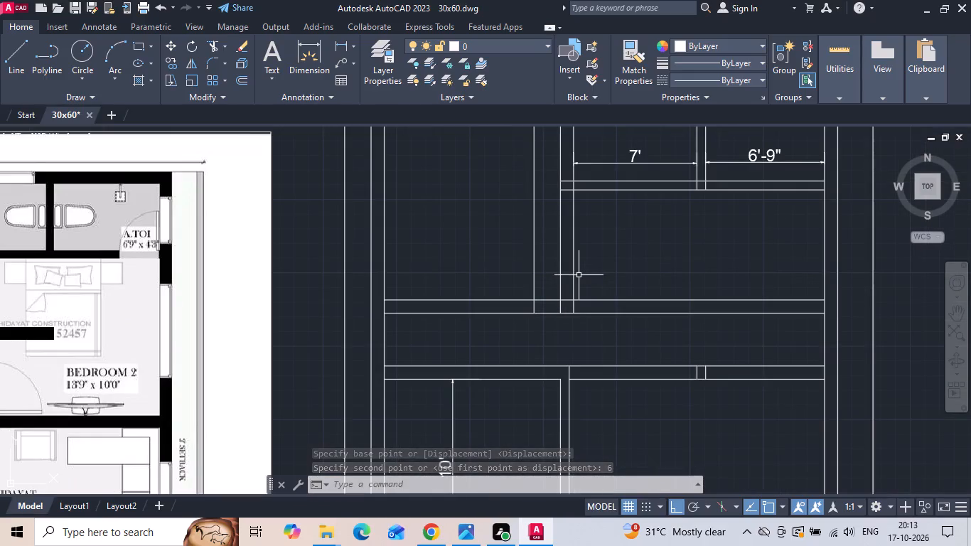
left_click(575, 259)
right_click(575, 257)
left_click(606, 279)
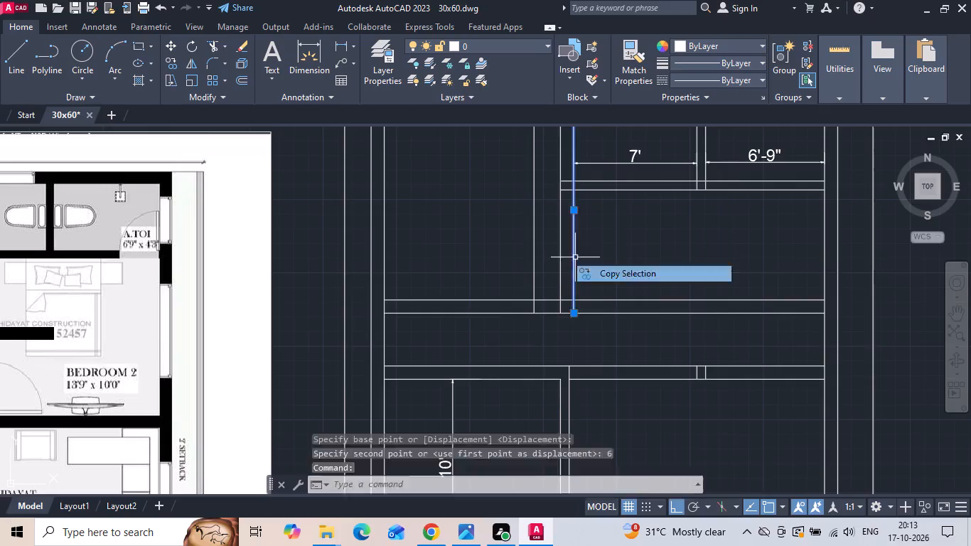
left_click_drag(647, 267, 672, 269)
type("3'")
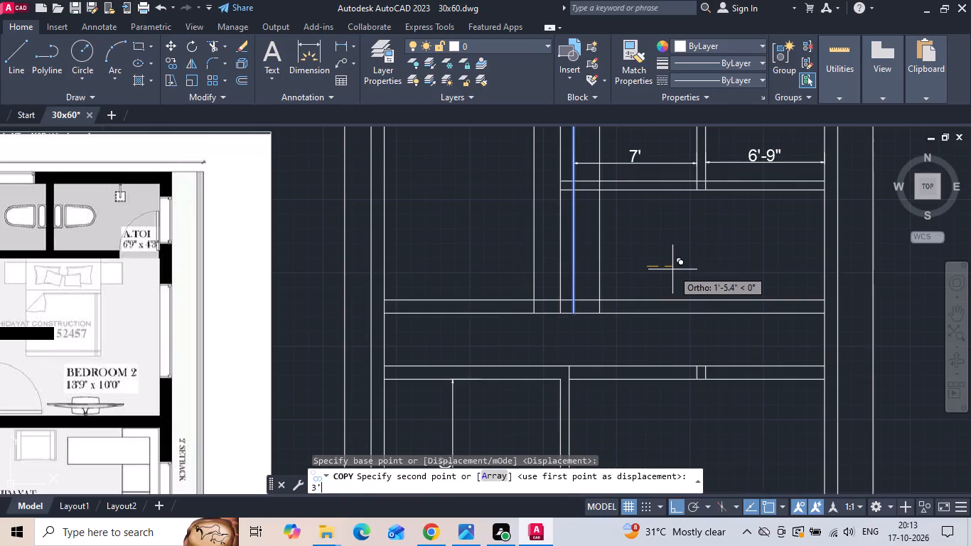
key("space")
key("Escape")
Trim the excess lines so the passage wall forms a short T-shaped stub at the end of the bedroom 1–bedroom 2 wall.
type("tr")
key("space")
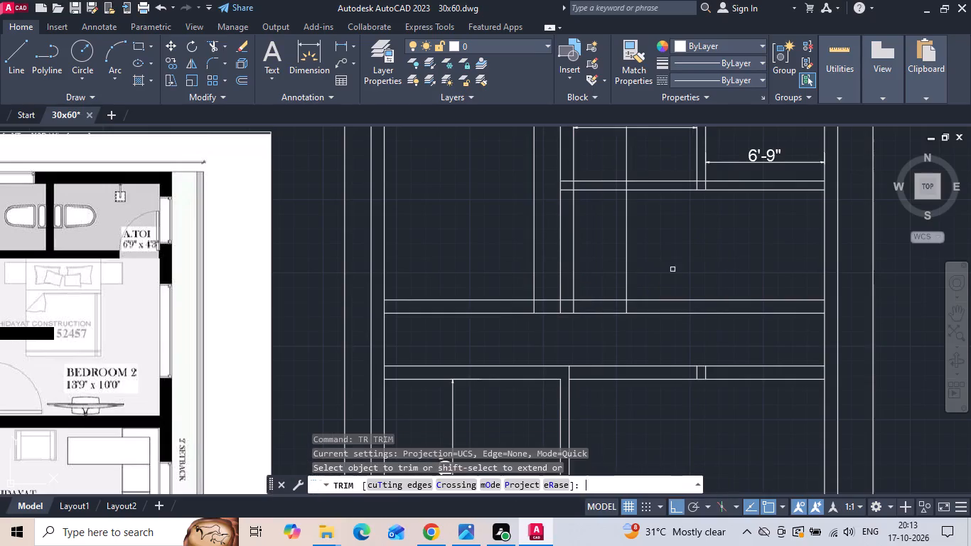
left_click_drag(674, 277, 677, 316)
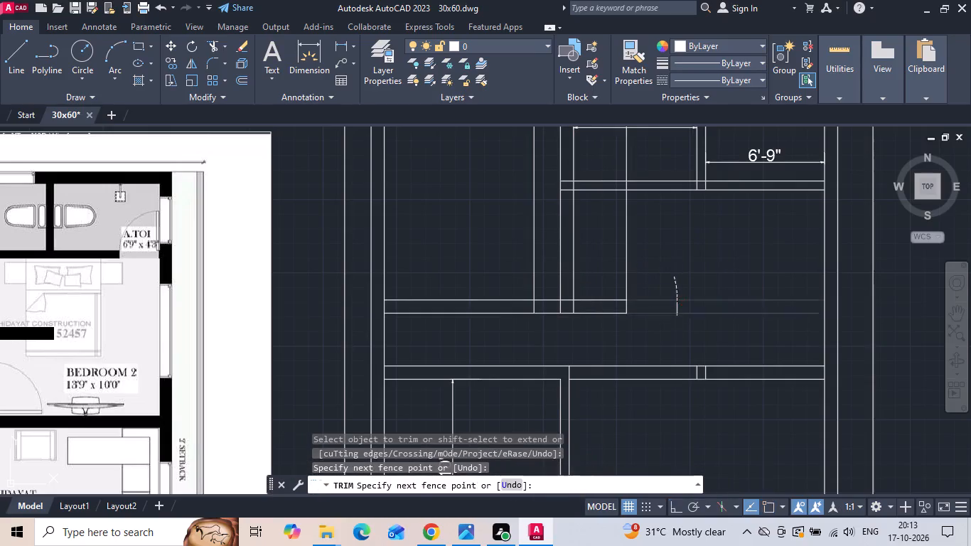
left_click_drag(504, 326, 530, 261)
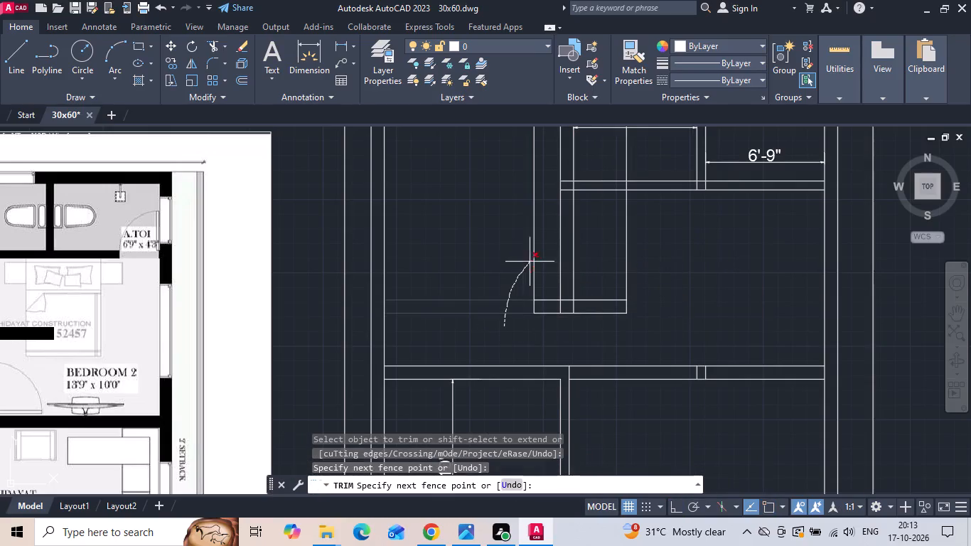
left_click_drag(530, 261, 537, 248)
scroll(557, 300, "up", 1)
left_click_drag(554, 313, 589, 311)
left_click_drag(650, 267, 704, 245)
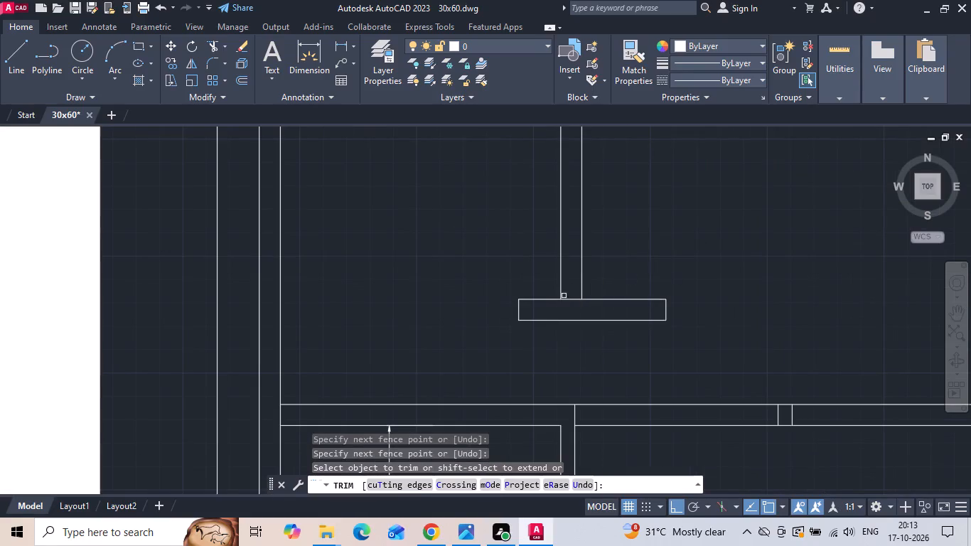
left_click(567, 300)
scroll(561, 351, "down", 1)
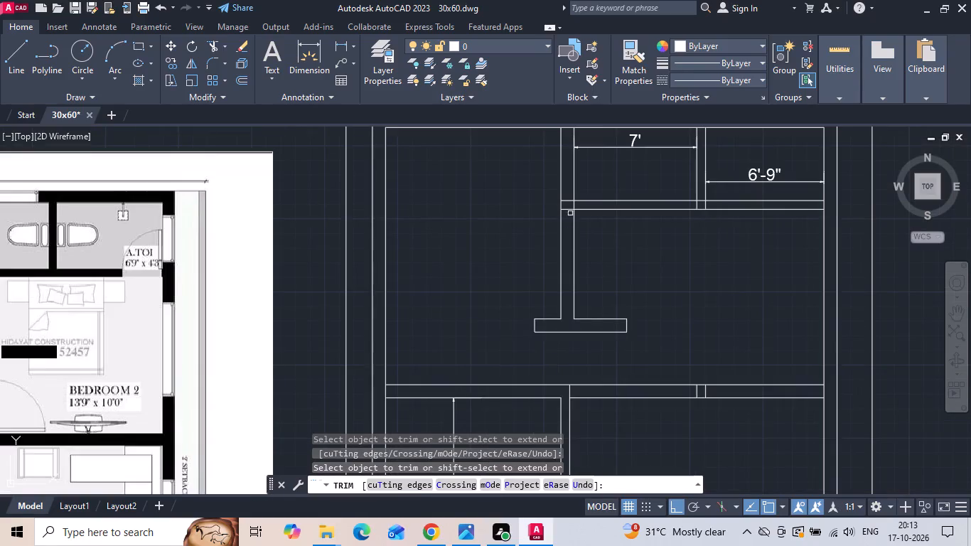
Trim the overlapping lines where the wall below the toilets meets the bedroom 1–bedroom 2 wall.
scroll(570, 208, "up", 2)
scroll(584, 283, "down", 2)
scroll(600, 348, "down", 1)
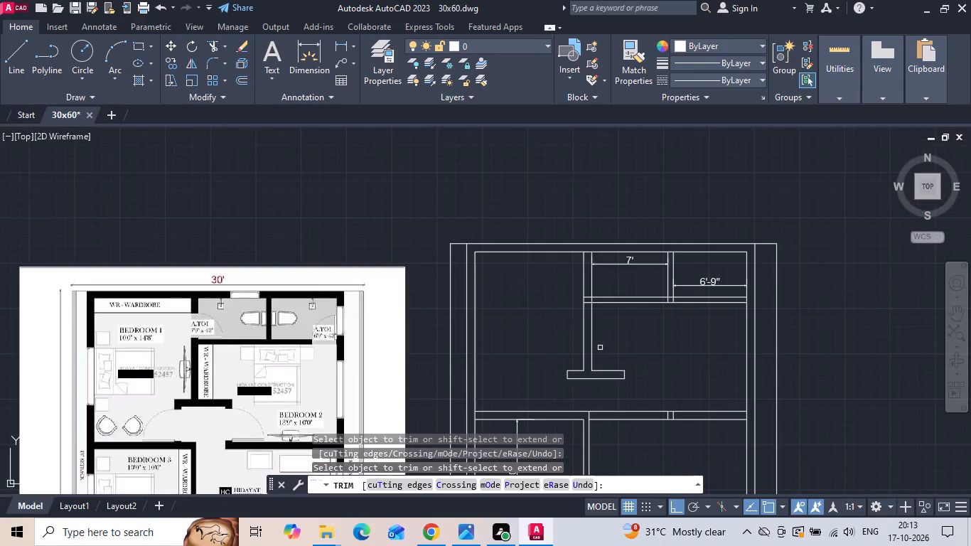
scroll(601, 287, "up", 3)
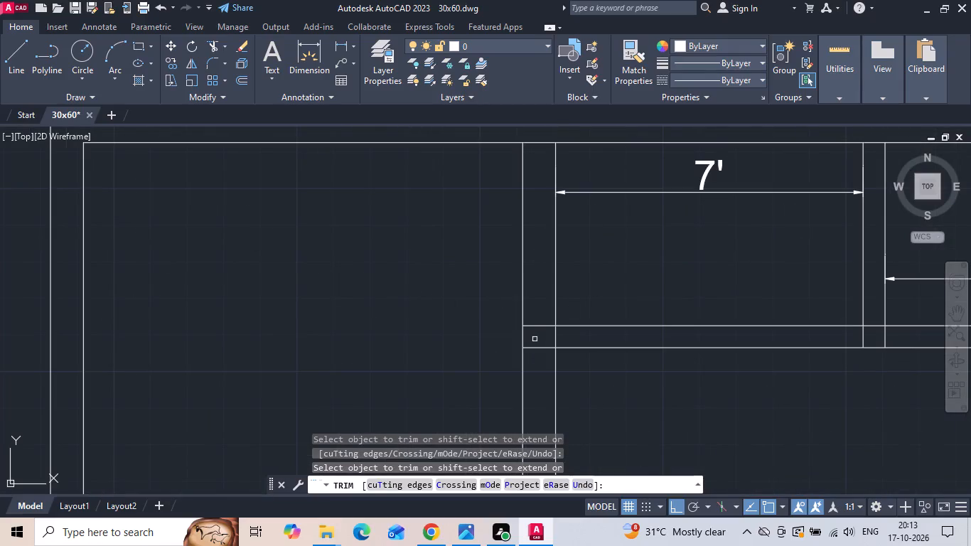
left_click_drag(535, 341, 536, 351)
left_click(537, 359)
left_click_drag(547, 339, 569, 339)
Trim the overlapping lines where the partition between the two toilets meets the wall below them.
scroll(463, 314, "down", 3)
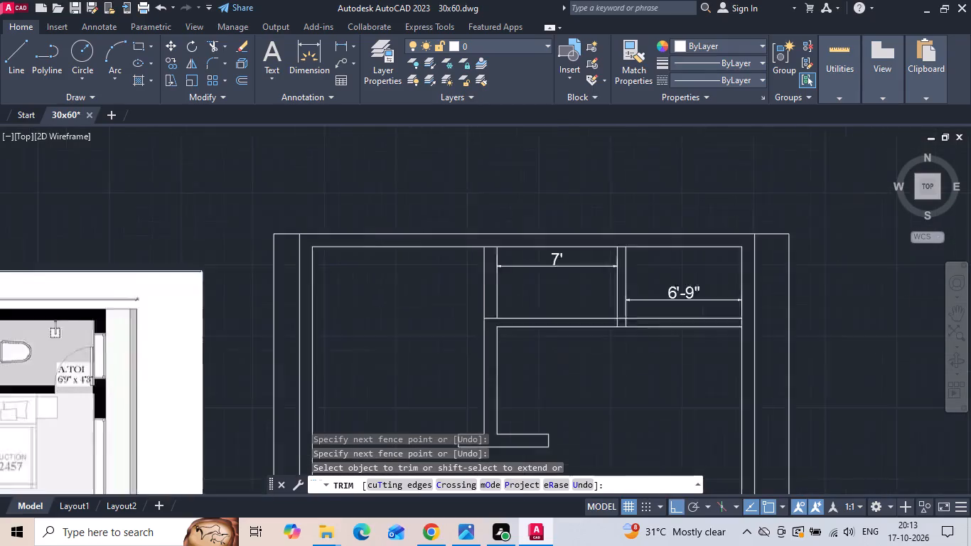
scroll(667, 323, "up", 3)
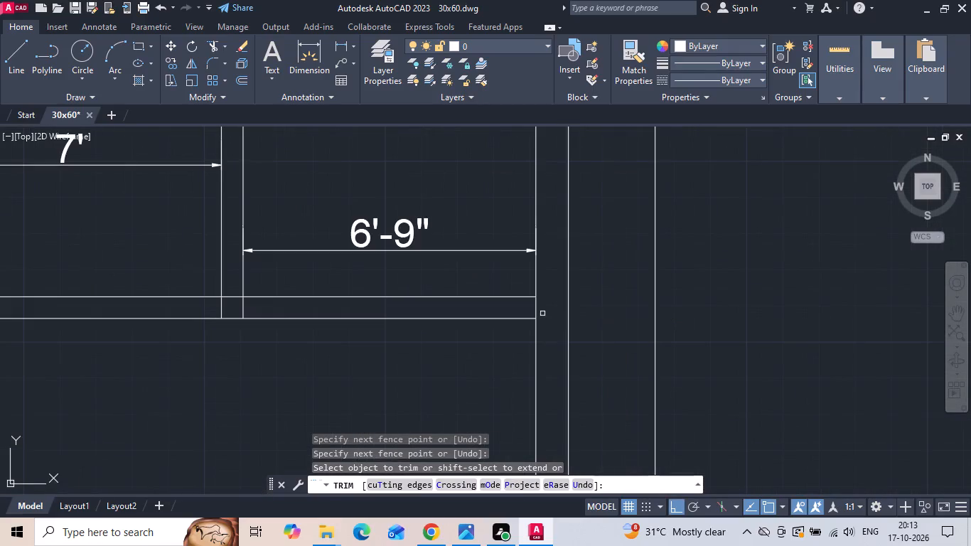
left_click(208, 308)
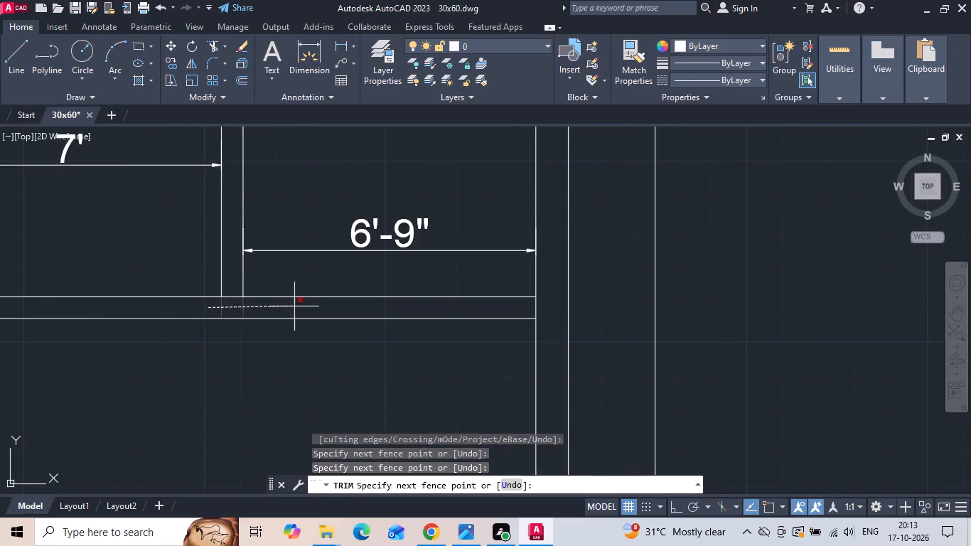
left_click(294, 306)
left_click(231, 295)
key("Escape")
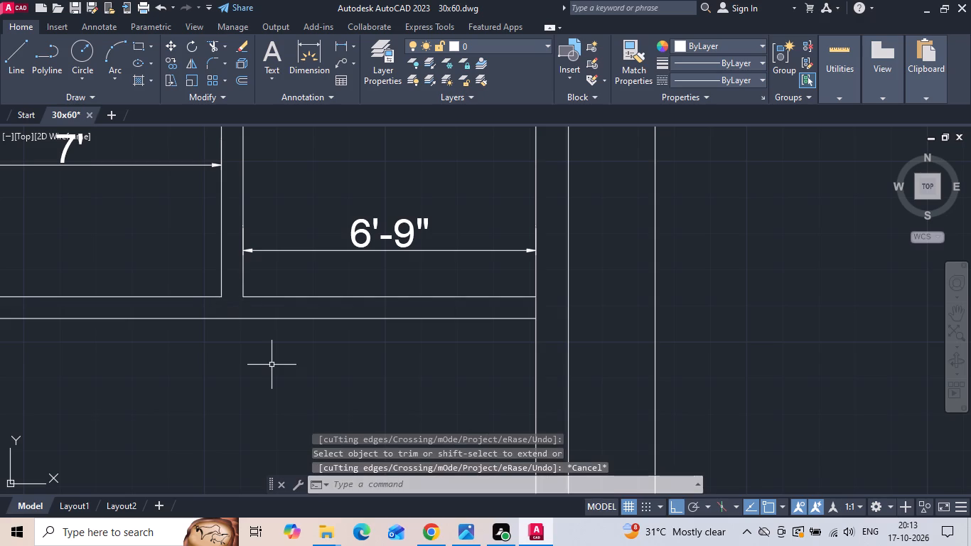
Copy the inner line of the outer wall beside the 6'-9" toilet 2'6" inward across the toilet.
left_click(541, 283)
left_click(522, 282)
right_click(522, 282)
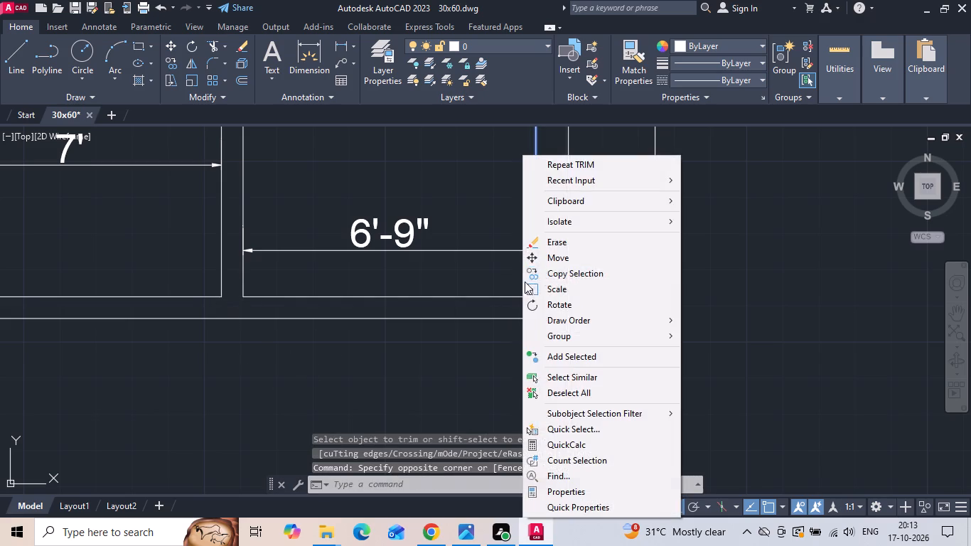
left_click(547, 275)
left_click(735, 290)
key("2")
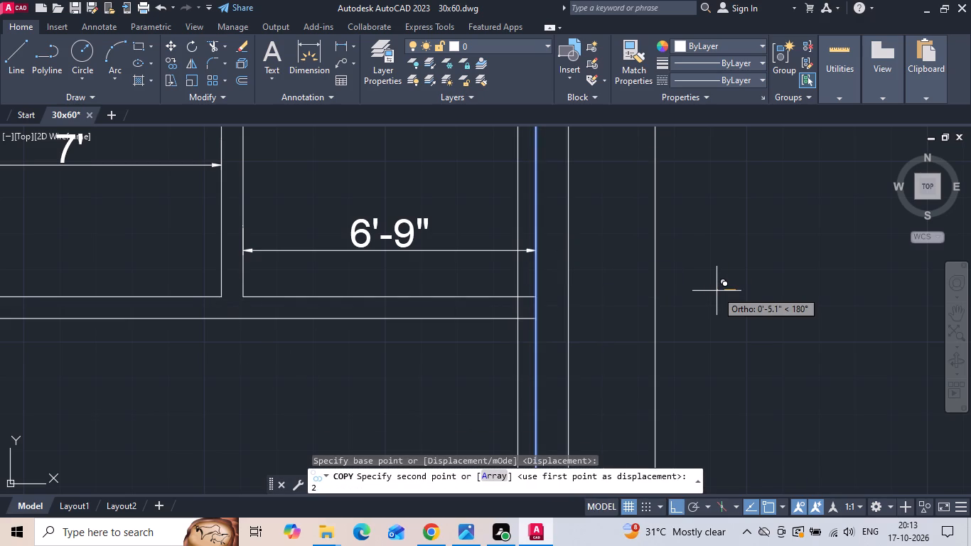
type("'6")
key("space")
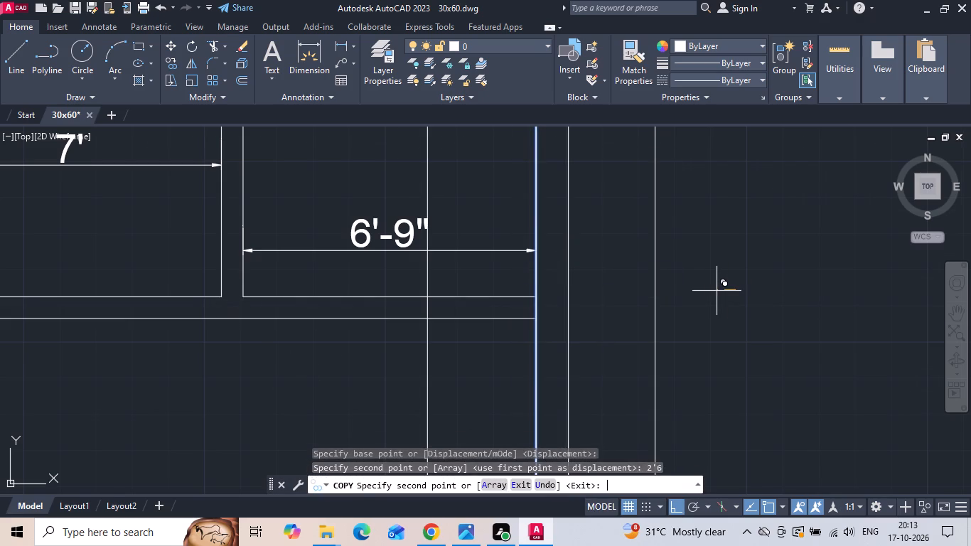
scroll(717, 291, "down", 2)
key("space")
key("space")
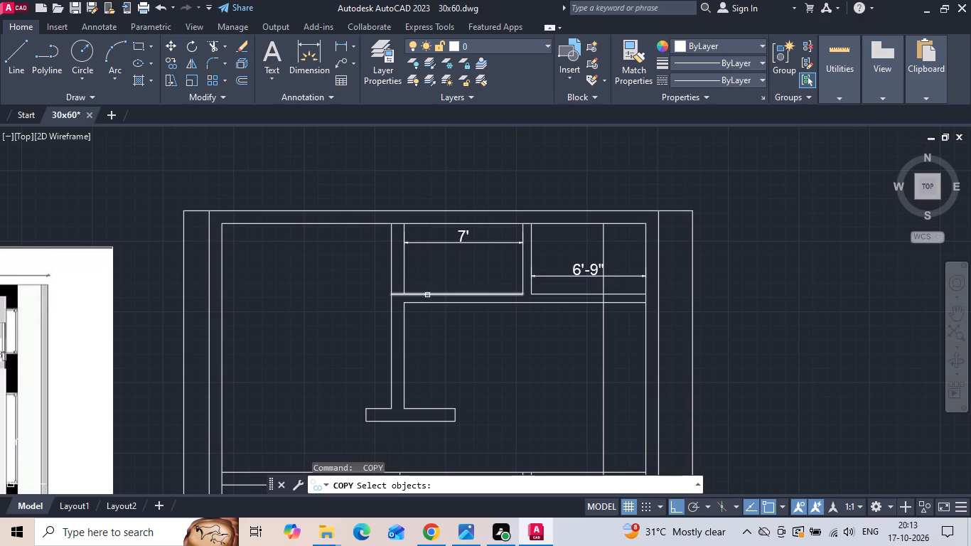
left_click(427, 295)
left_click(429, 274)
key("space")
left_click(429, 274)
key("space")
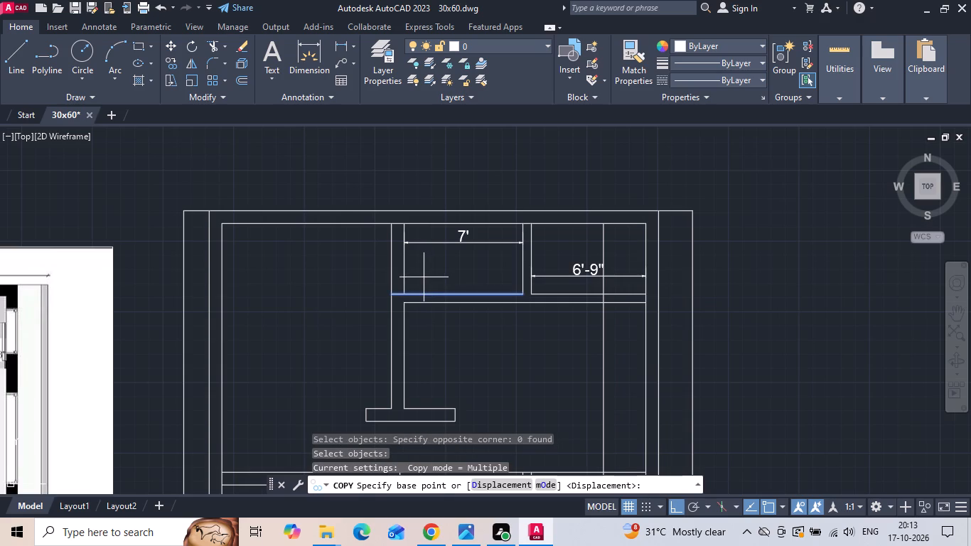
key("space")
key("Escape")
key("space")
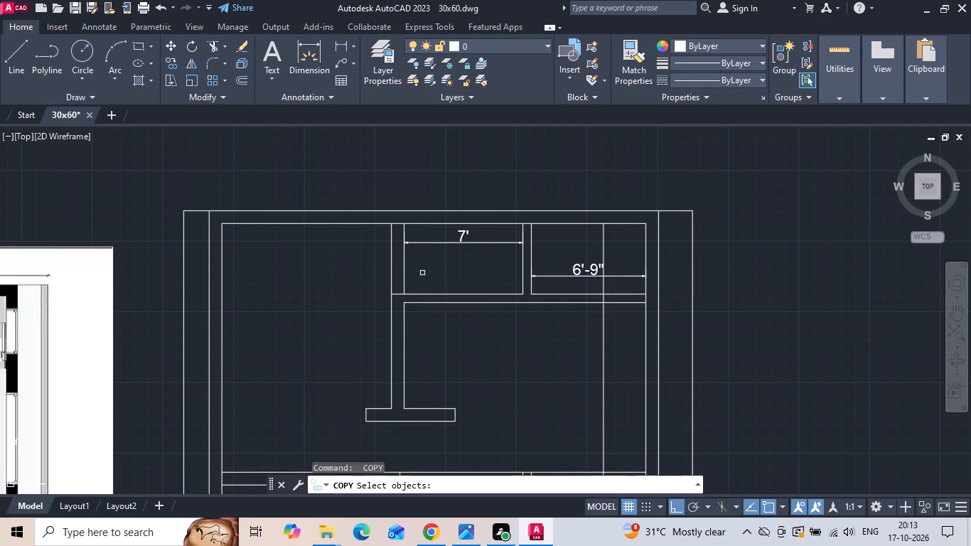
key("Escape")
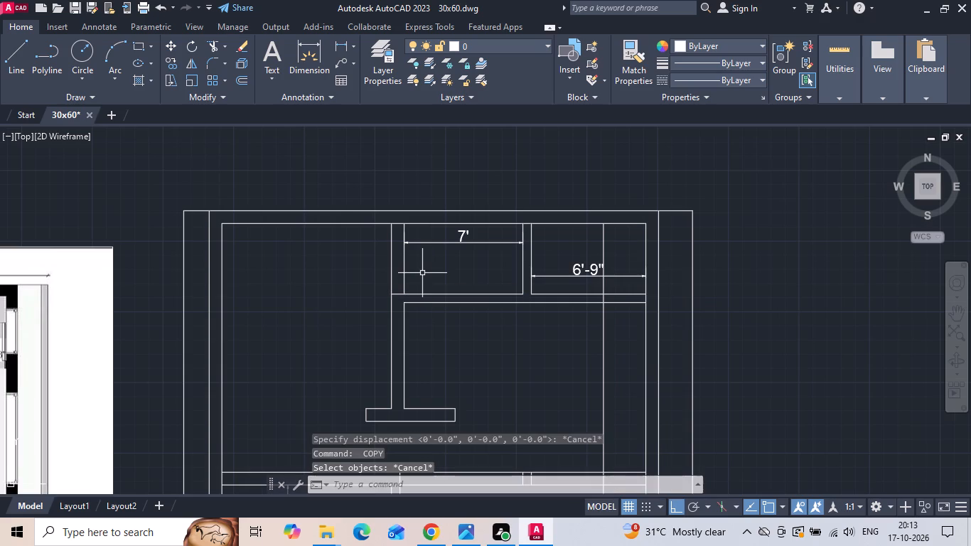
Offset the upper line of the wall below the 7' toilet 2'6" into the toilet.
type("o")
key("space")
key("2")
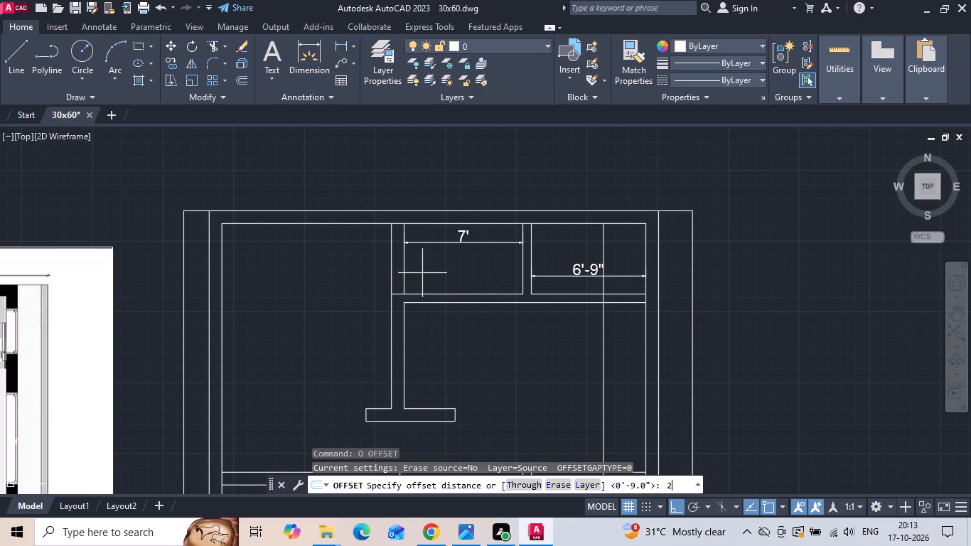
key("apostrophe")
type("6")
key("space")
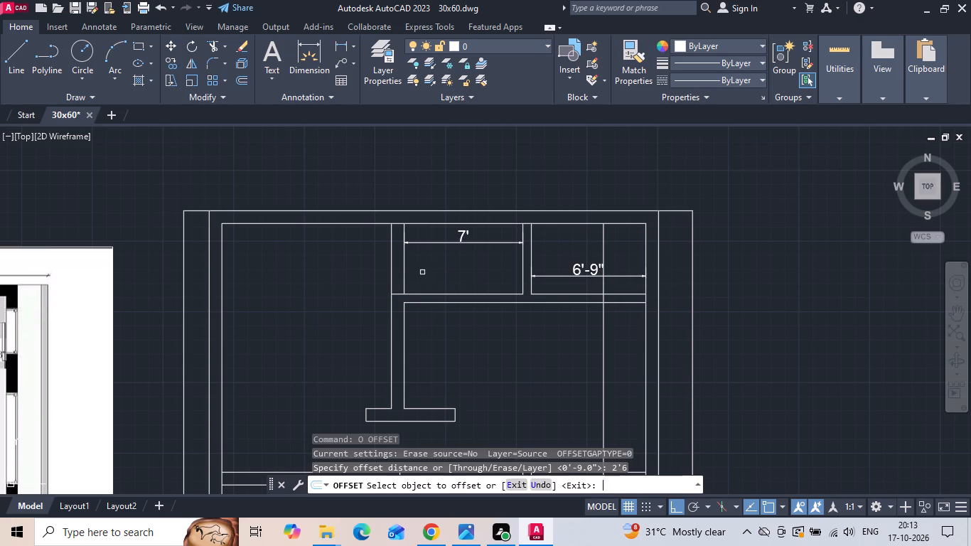
left_click(414, 294)
left_click(423, 275)
key("Escape")
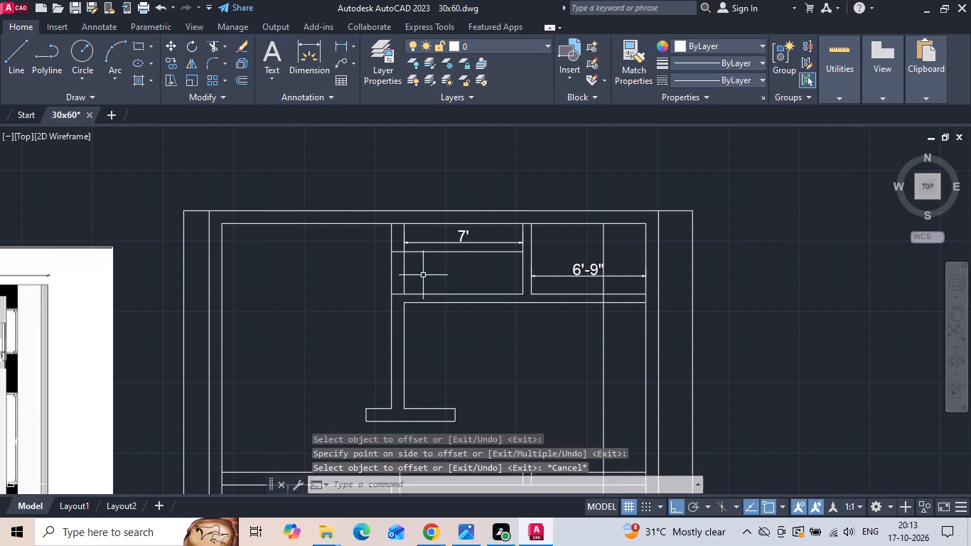
Trim the wall between bedroom 1 and the 7' toilet at the offset line to leave a door opening with clean ends.
type("tr")
key("space")
key("space")
left_click_drag(423, 275, 387, 274)
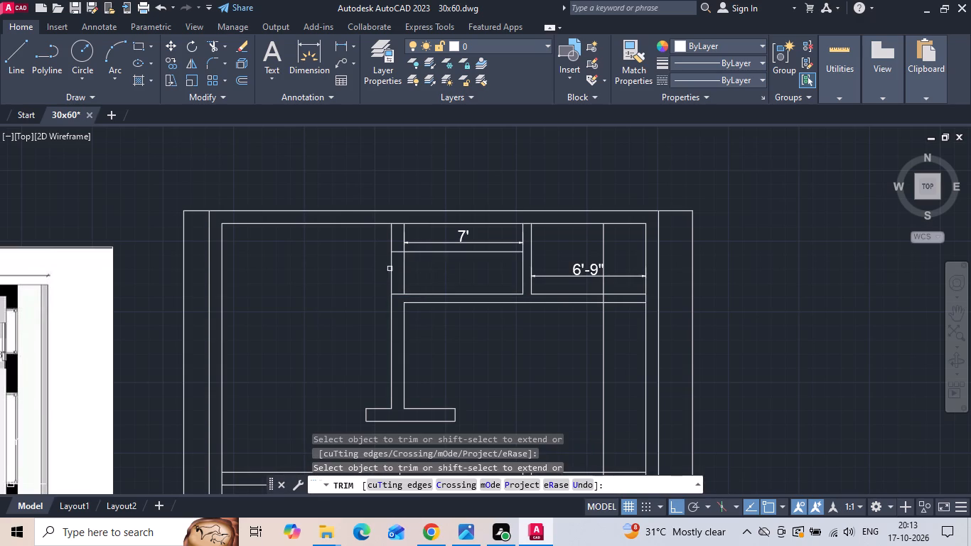
left_click(390, 269)
left_click(404, 275)
left_click(422, 254)
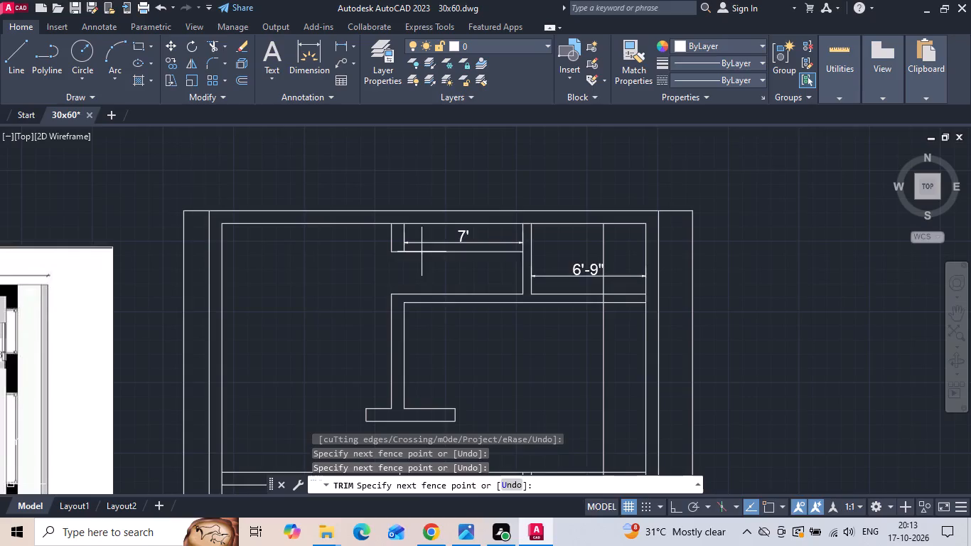
left_click(422, 251)
left_click(397, 223)
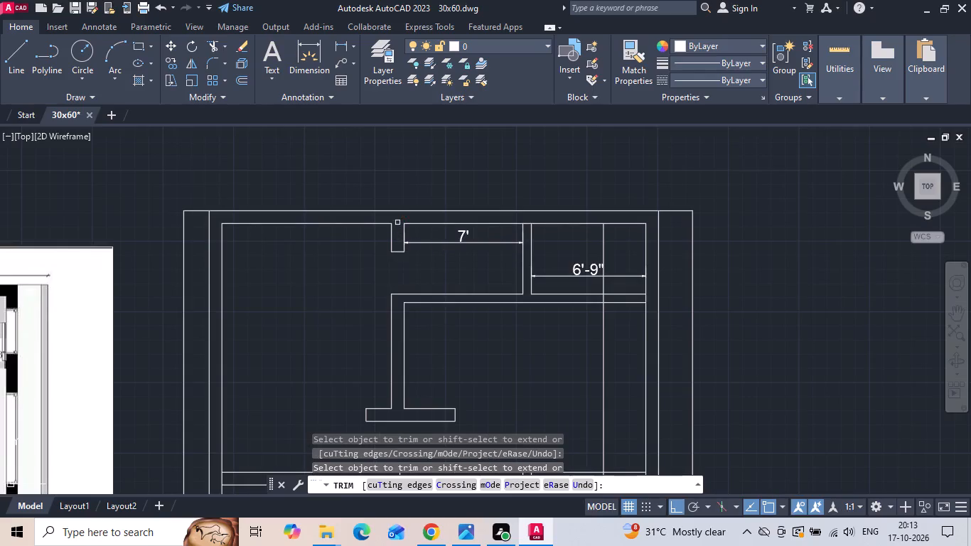
Trim the wall below the 6'-9" toilet between the copied line and the outer wall to form the door opening, removing the line's excess.
left_click_drag(619, 284, 635, 340)
left_click_drag(630, 334, 603, 346)
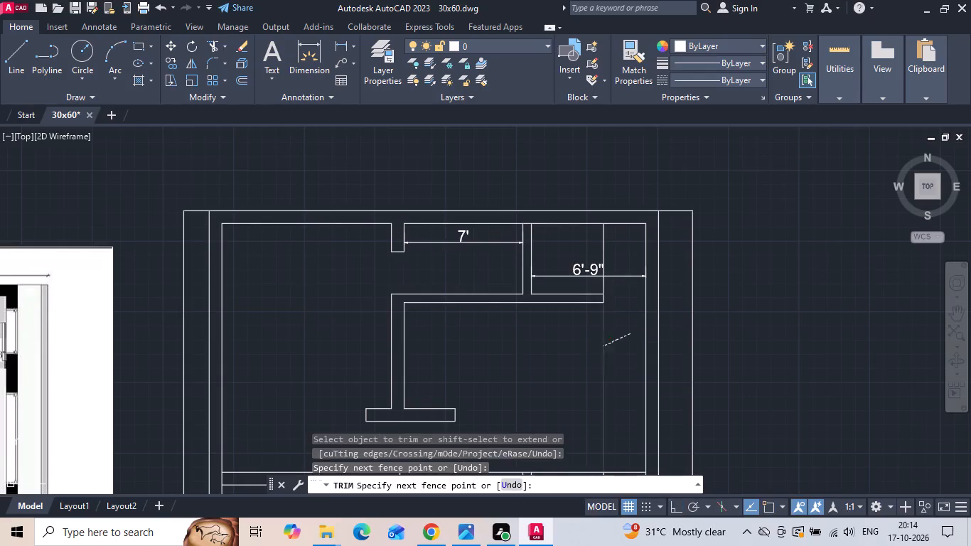
left_click(605, 285)
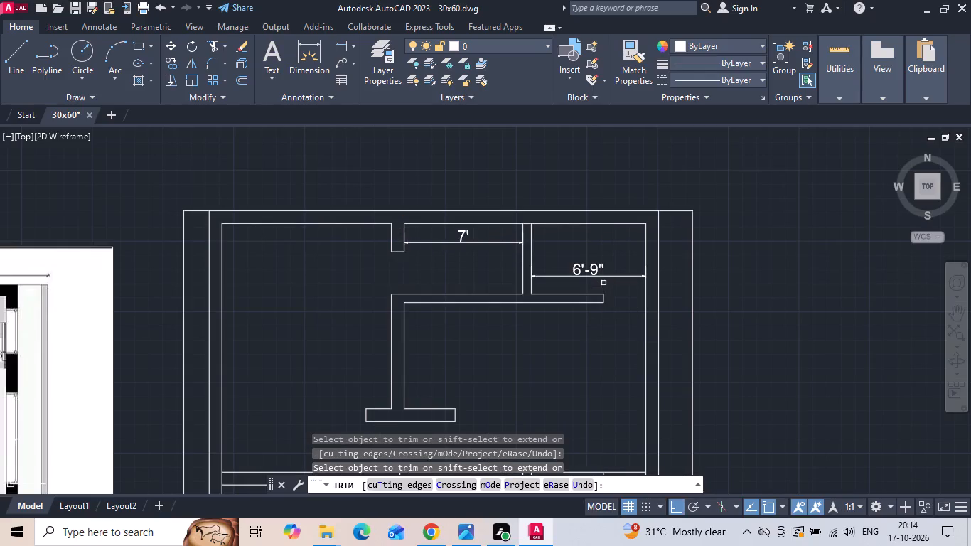
scroll(545, 169, "down", 1)
key("Escape")
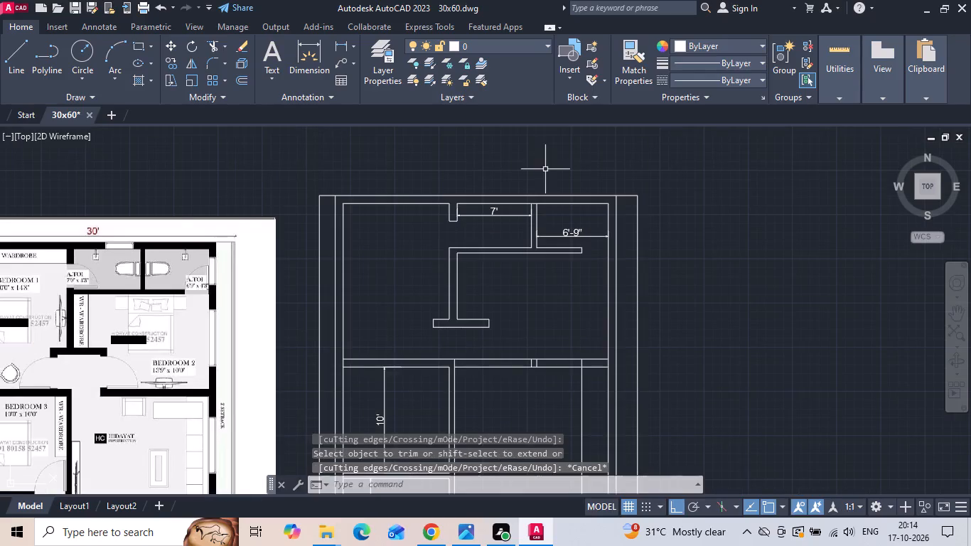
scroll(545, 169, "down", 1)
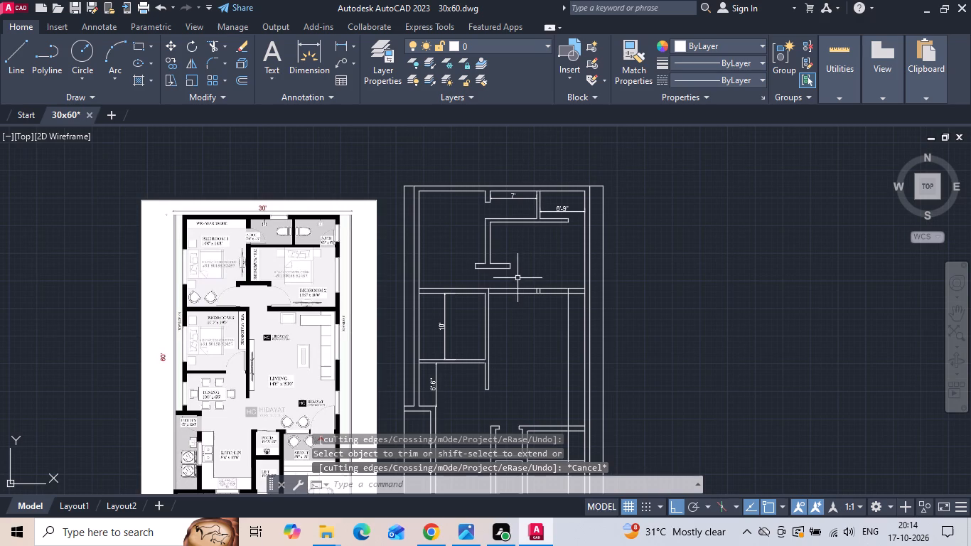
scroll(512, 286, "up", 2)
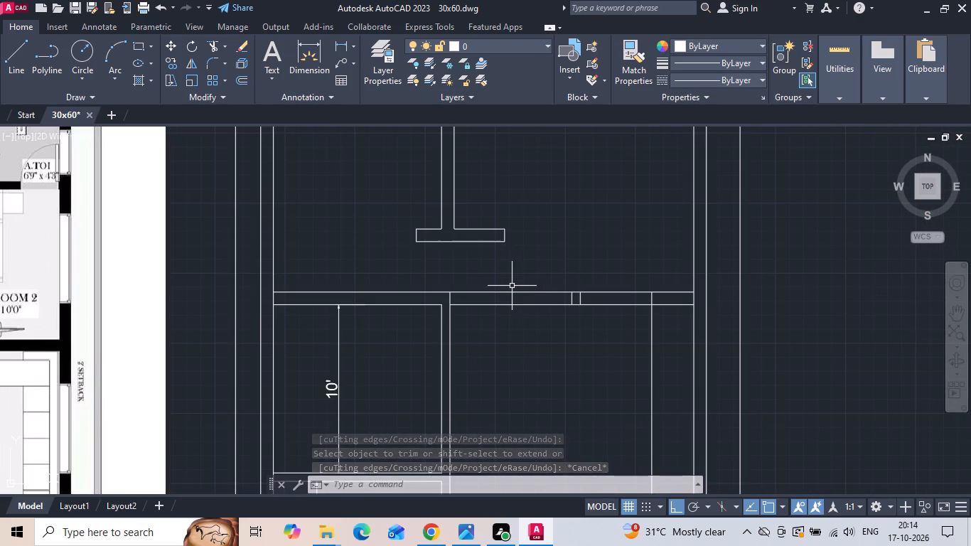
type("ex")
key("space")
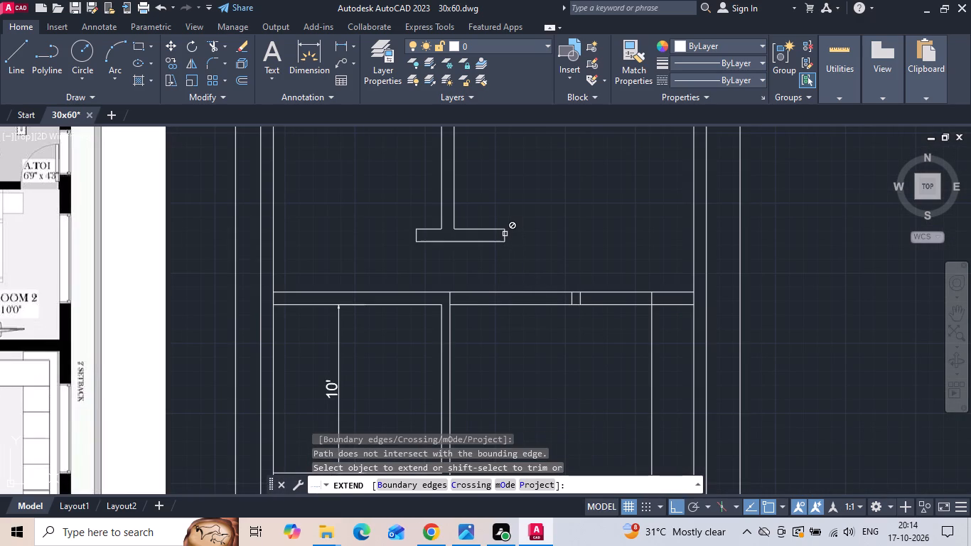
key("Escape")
Stretch the bedroom 2 side end line of the T-shaped stub down across the bedroom 2–living wall.
left_click(503, 234)
left_click_drag(503, 244, 503, 251)
left_click(501, 346)
key("Escape")
Trim the wall between the bedroom 3 corner and the stretched line to open the passage, removing the line's excess above and below.
key("t")
key("r")
key("space")
left_click_drag(485, 321, 487, 280)
left_click_drag(493, 265, 513, 259)
left_click_drag(482, 304, 562, 348)
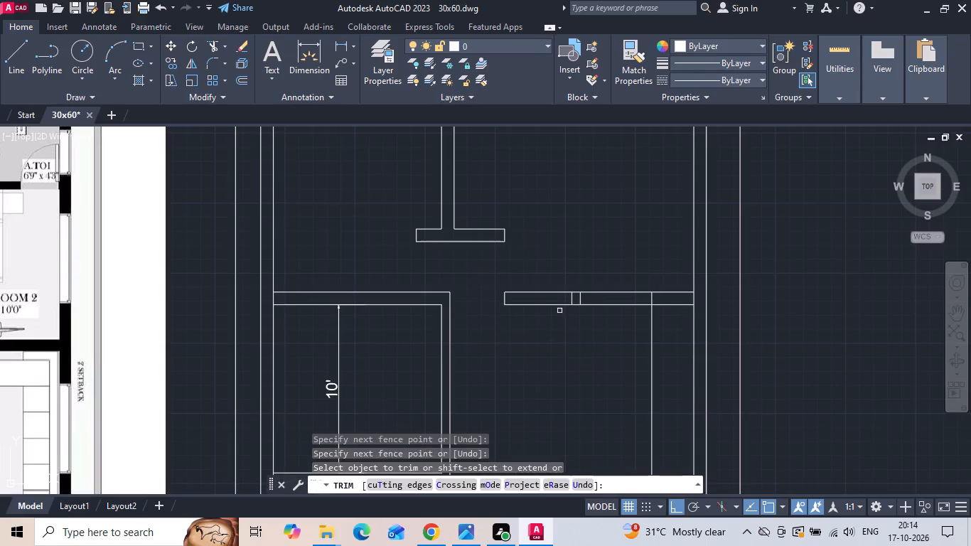
Trim the stray cross lines inside the bedroom 2–living wall and at its junction with the outer wall.
left_click(559, 296)
left_click(596, 296)
left_click_drag(641, 296, 650, 298)
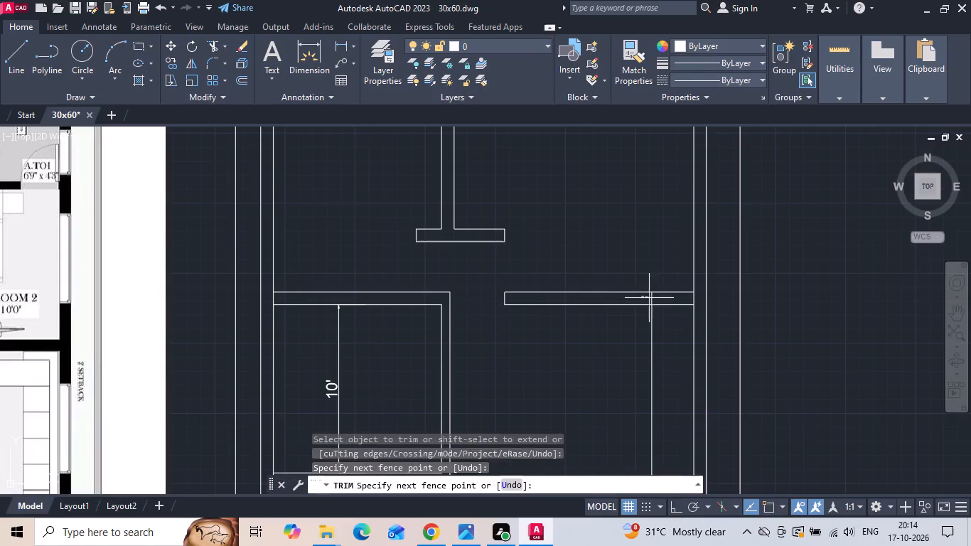
left_click_drag(650, 298, 661, 298)
left_click(692, 298)
scroll(625, 255, "down", 2)
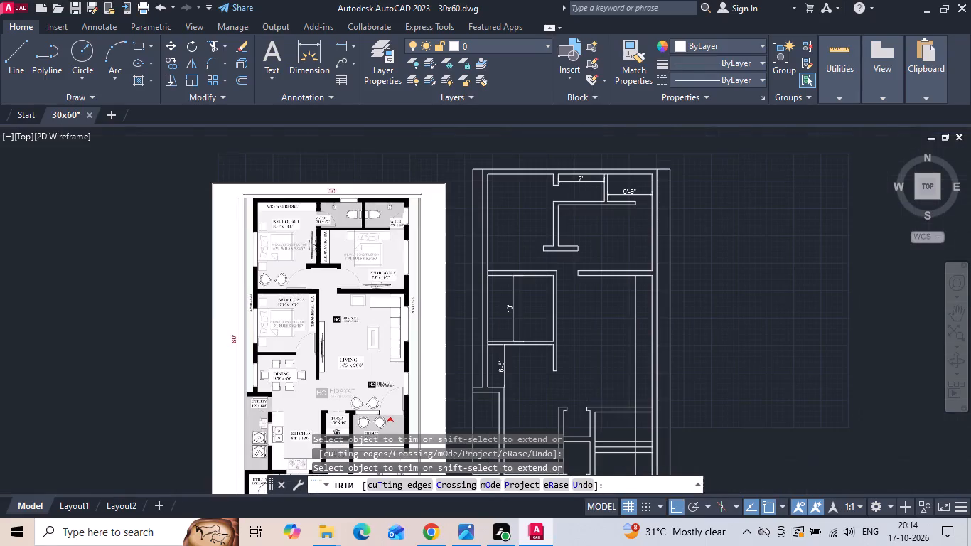
key("Escape")
Delete the leftover vertical line running through the living room.
left_click(635, 322)
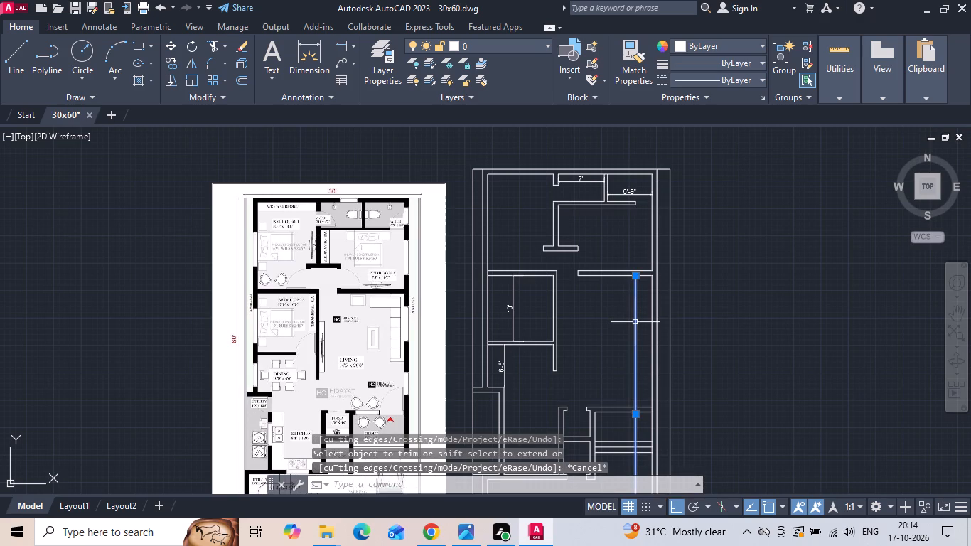
key("Delete")
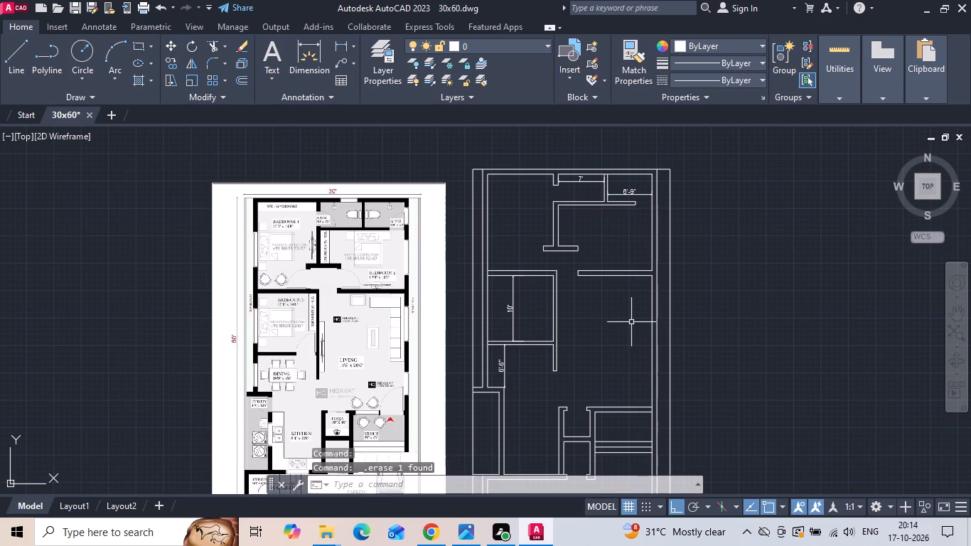
Copy the inner line of the staircase's outer side wall 3'6" inward to mark the utility space and first stair line.
middle_click_drag(600, 356, 599, 334)
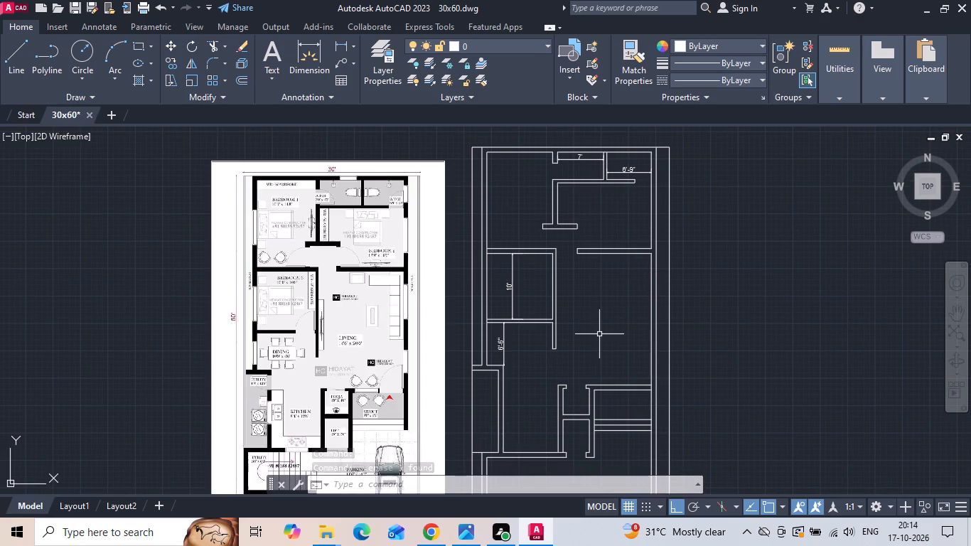
middle_click_drag(509, 364, 526, 274)
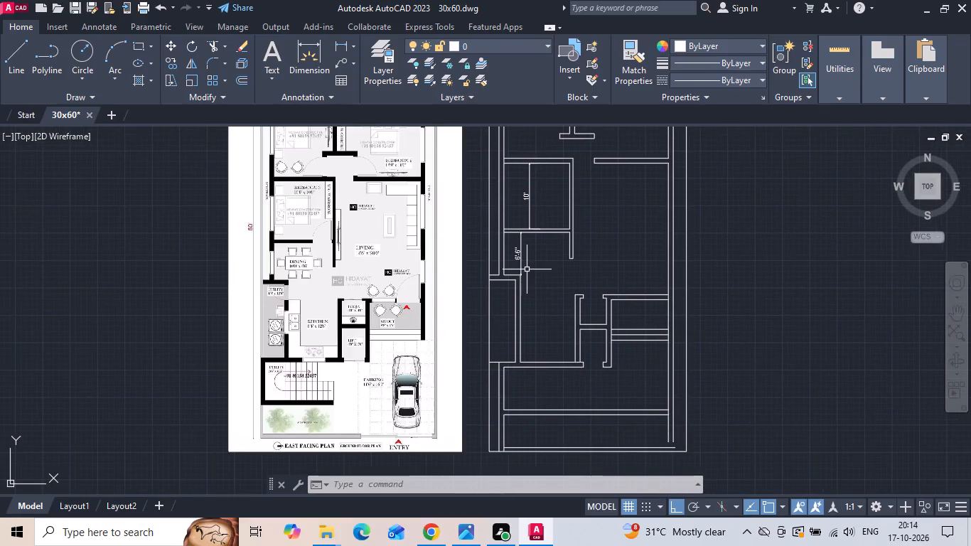
scroll(545, 414, "up", 1)
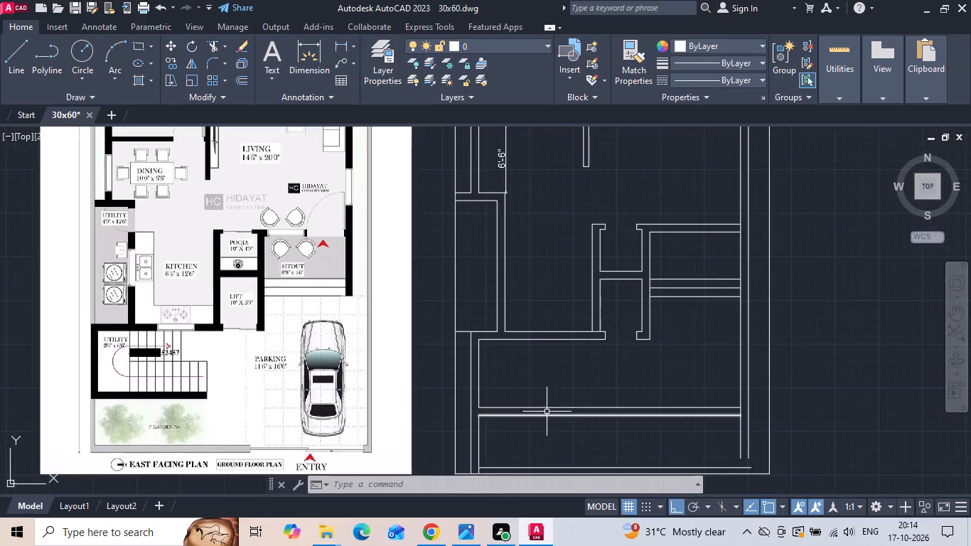
scroll(97, 365, "up", 2)
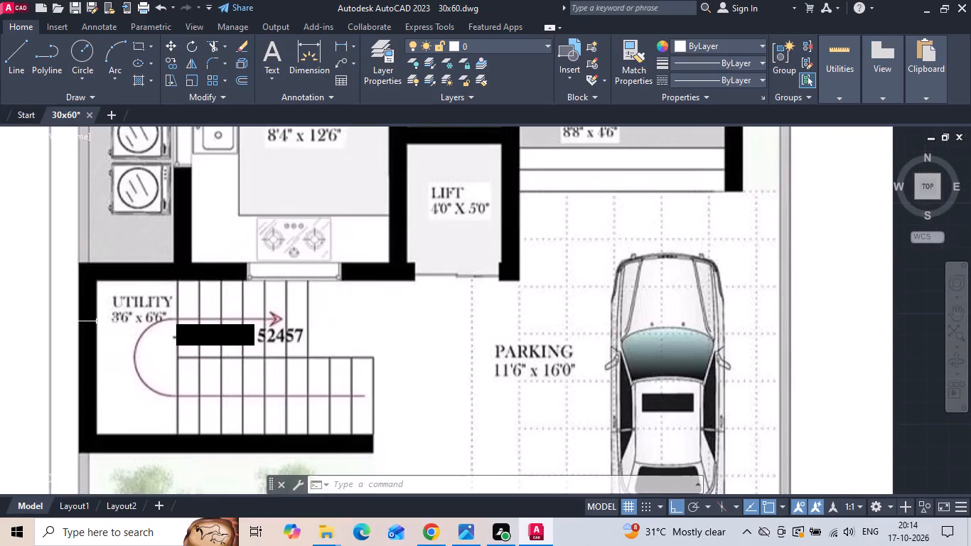
scroll(98, 321, "down", 2)
scroll(447, 338, "up", 2)
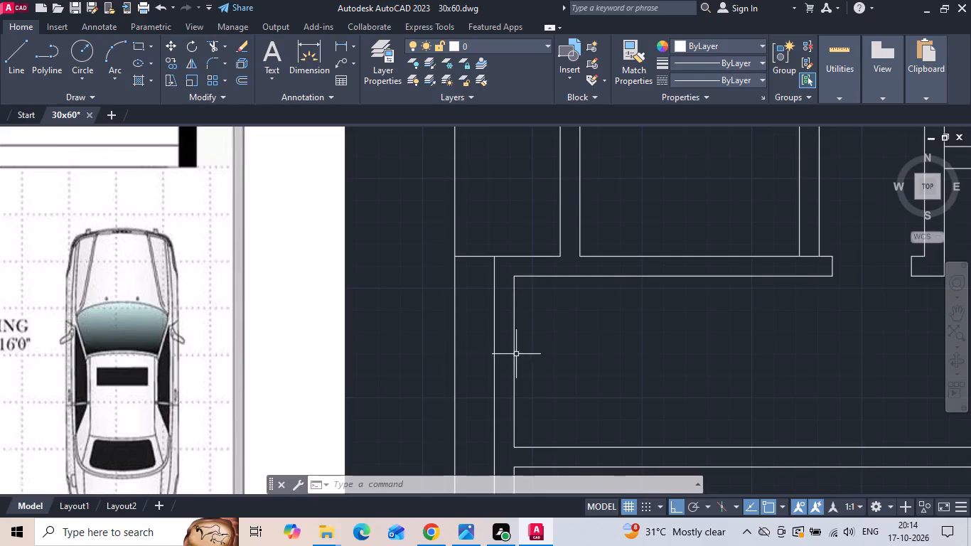
left_click(515, 353)
right_click(507, 326)
left_click(520, 277)
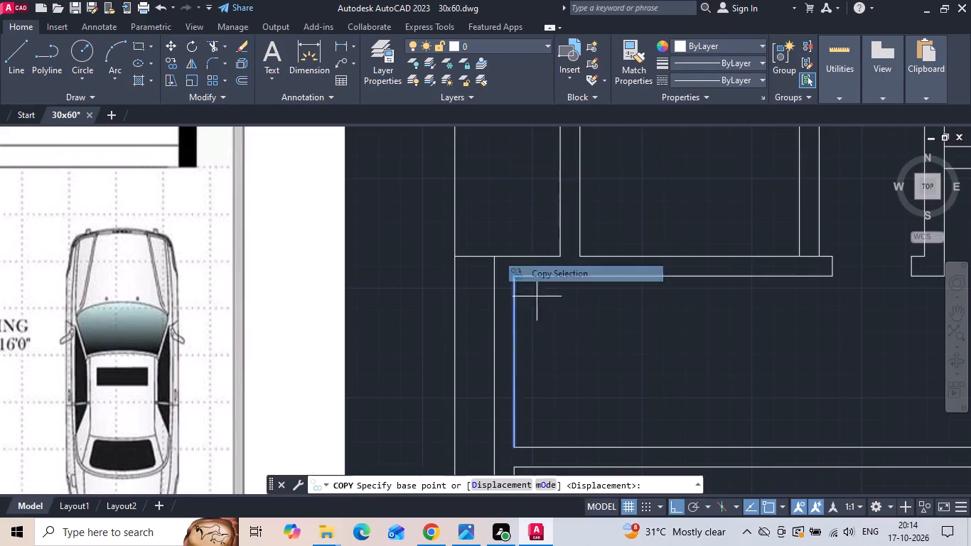
left_click_drag(591, 339, 675, 340)
key("3")
type("'6")
key("space")
key("Escape")
left_click(672, 338)
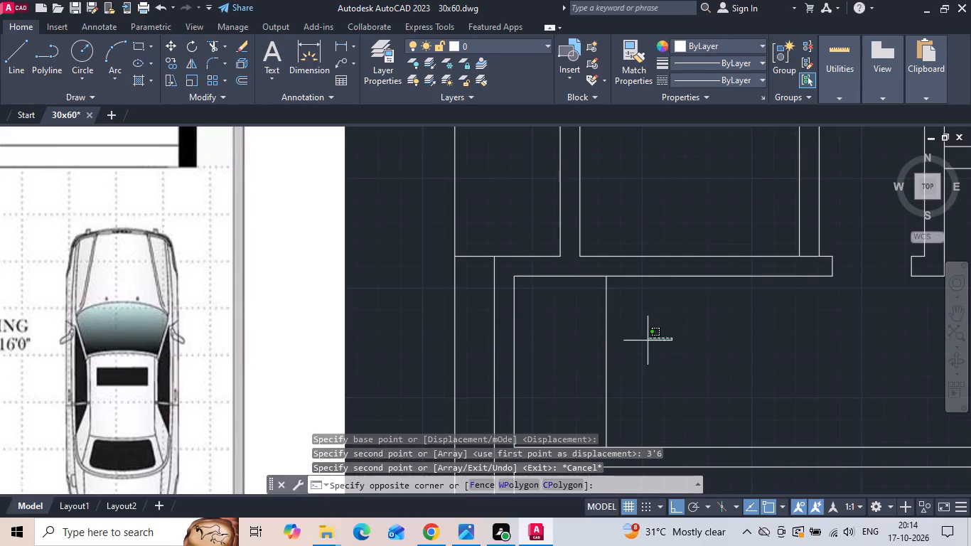
key("Escape")
Copy the first stair line away from the utility space at 10" intervals, from 10 up to 90, for the treads.
scroll(665, 321, "down", 3)
scroll(458, 321, "up", 2)
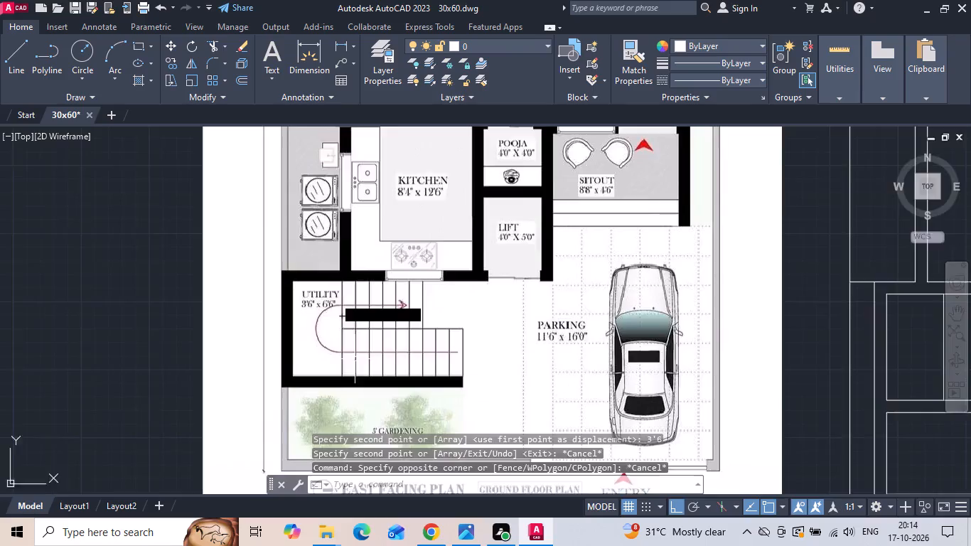
scroll(350, 363, "up", 1)
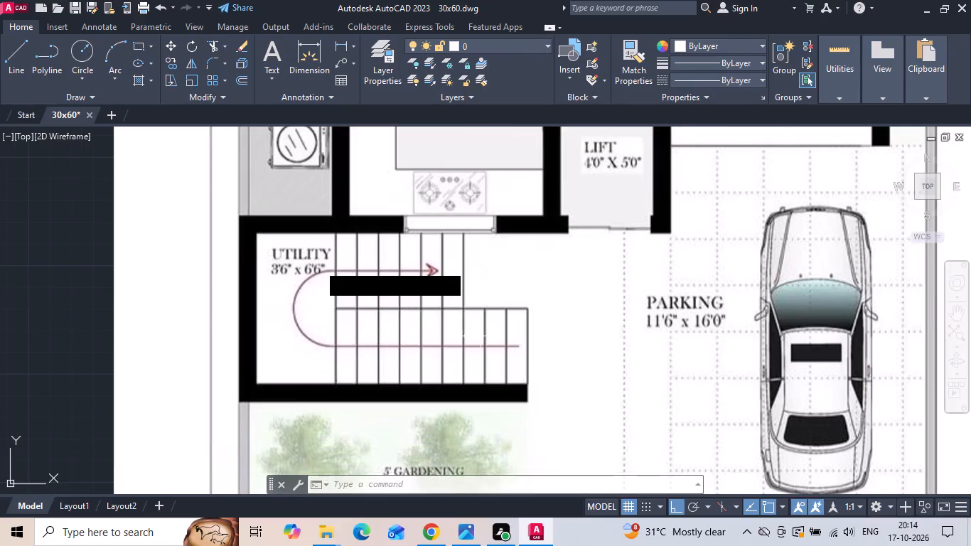
scroll(326, 300, "down", 3)
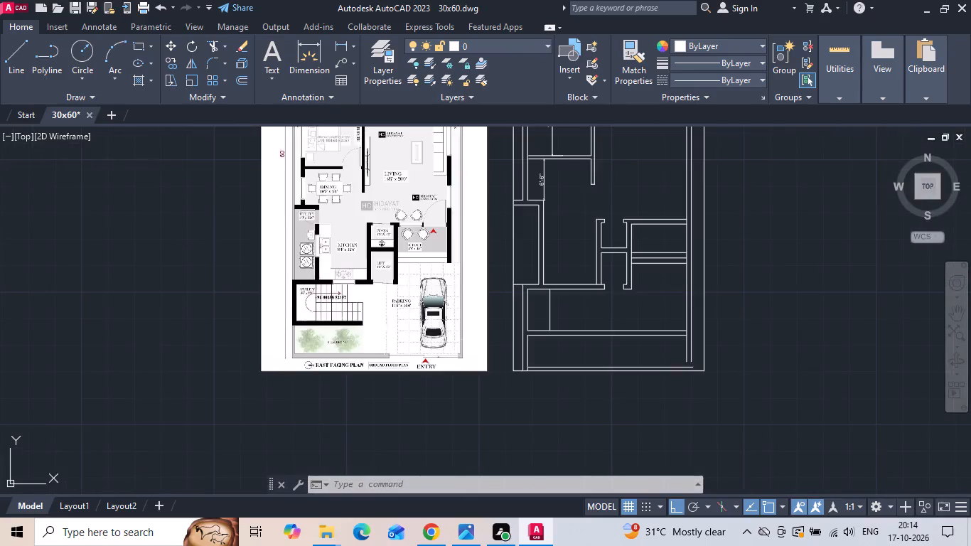
scroll(608, 303, "up", 3)
left_click_drag(534, 323, 509, 331)
left_click(329, 342)
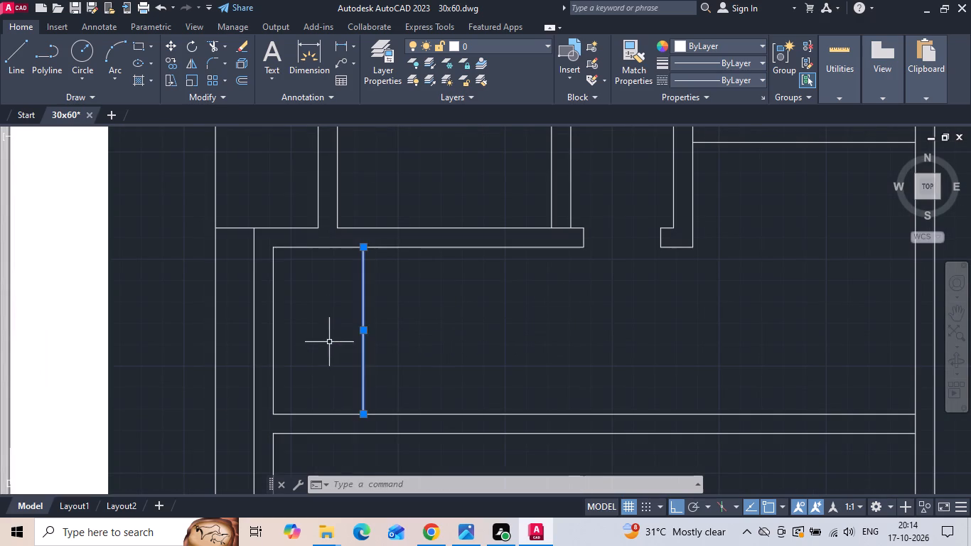
right_click(326, 341)
left_click(353, 281)
left_click_drag(365, 283, 372, 284)
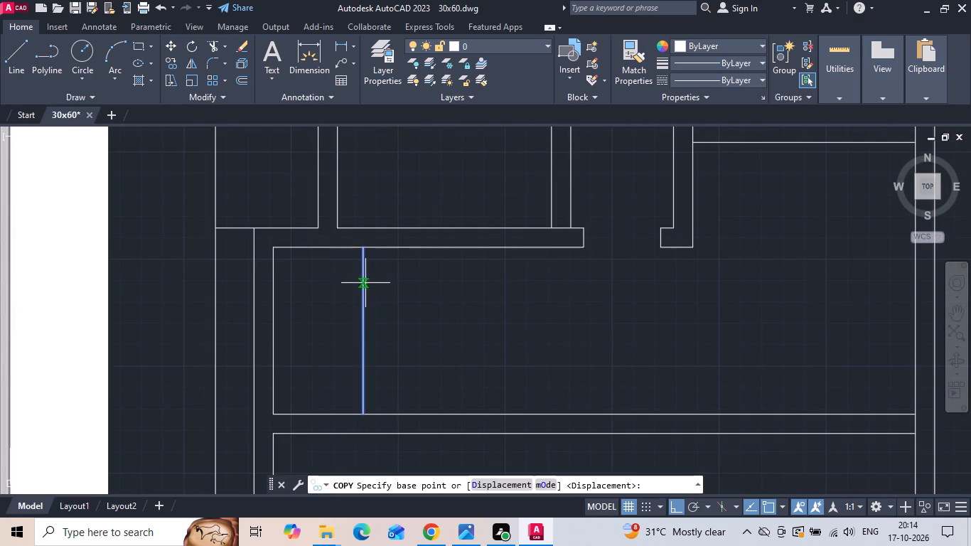
left_click_drag(372, 284, 444, 296)
type("10")
key("Return")
type("20")
key("Return")
type("30")
key("Return")
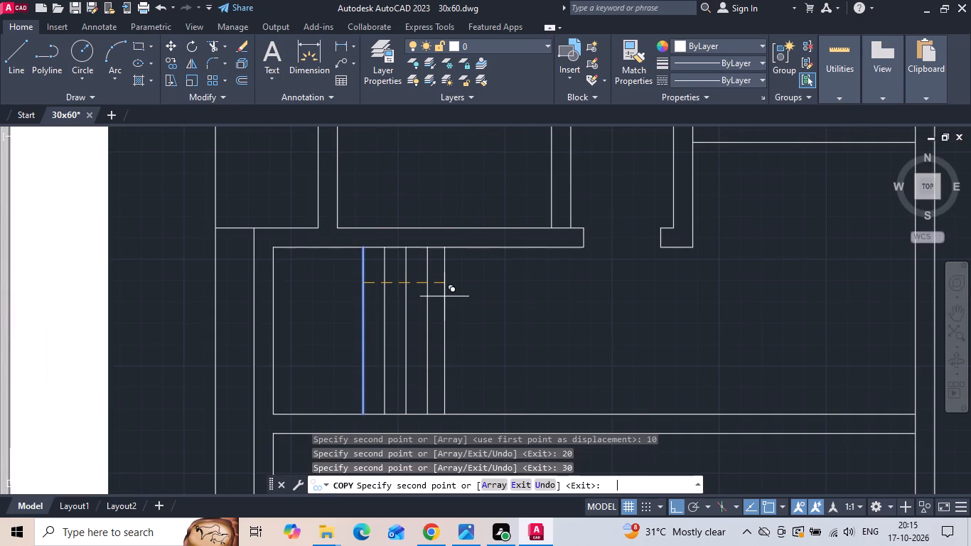
type("40")
key("Return")
type("50")
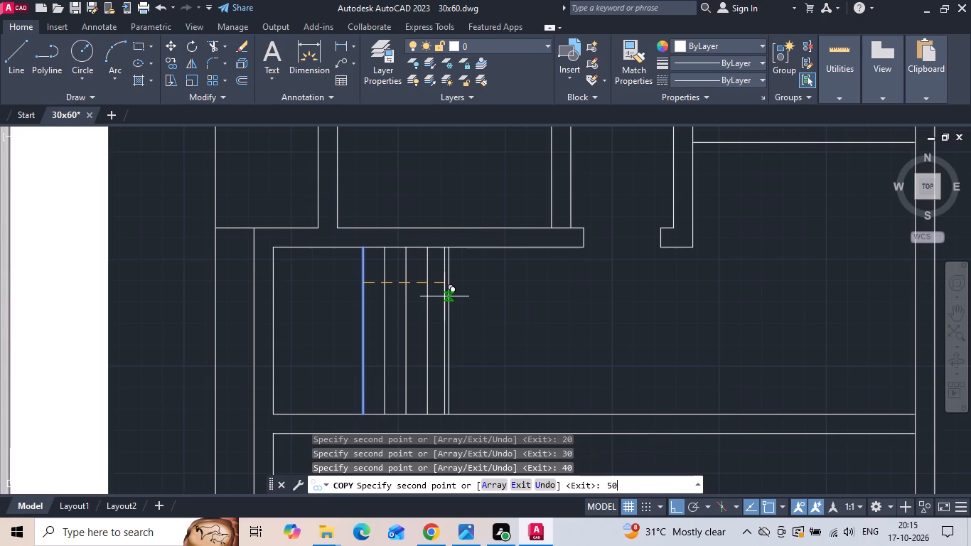
key("Return")
type("60")
key("Return")
type("70")
key("Return")
type("80")
key("Return")
type("90")
key("Return")
key("Escape")
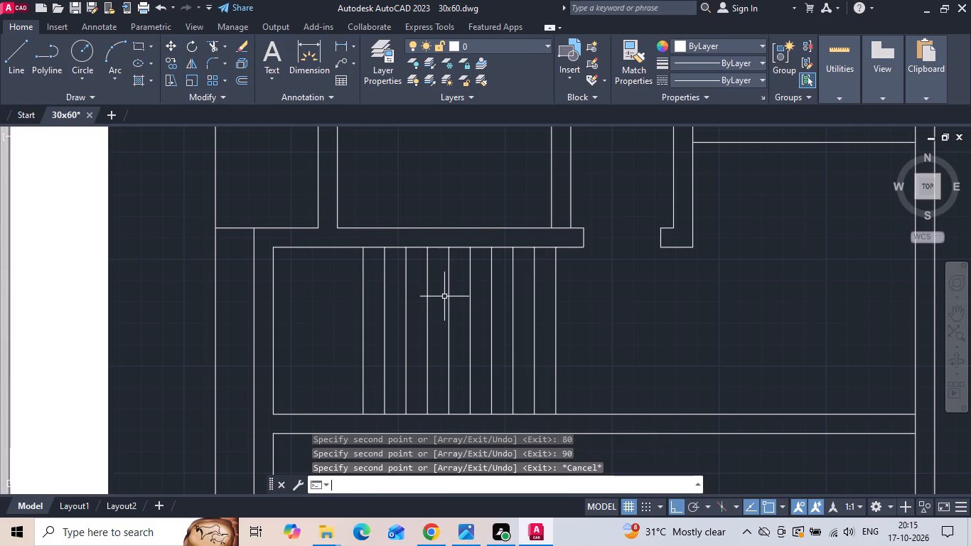
Draw a horizontal line through the midpoints of the stair treads, from the last tread back to the first, dividing the two flights.
type("l")
key("space")
left_click(557, 328)
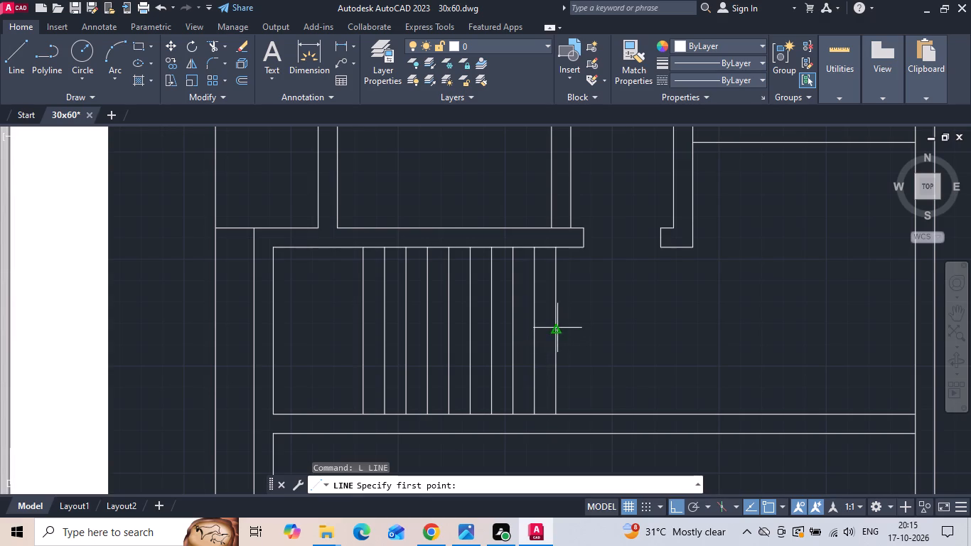
left_click(358, 332)
key("Escape")
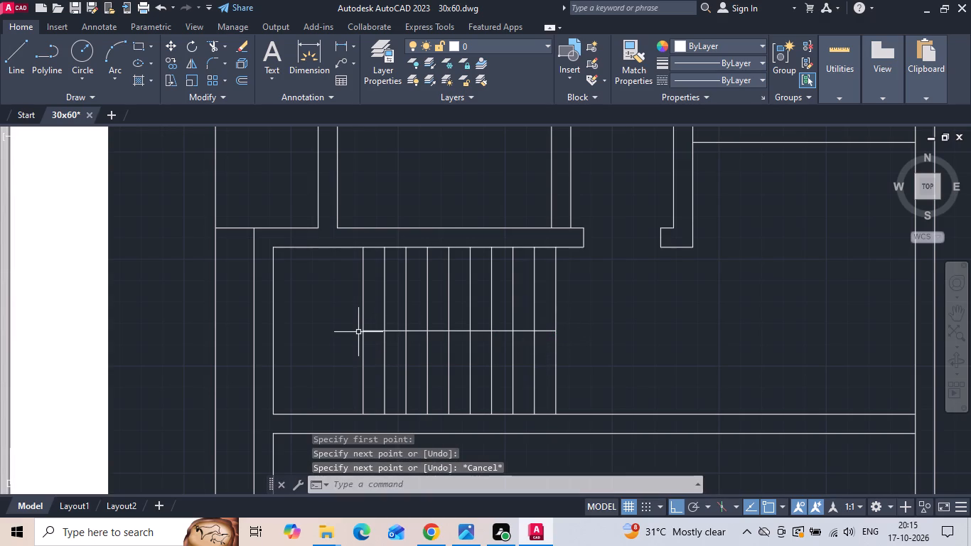
Trim the two tread lines nearest the parking out of the staircase's upper flight, down to the dividing line.
type("tr")
key("space")
key("space")
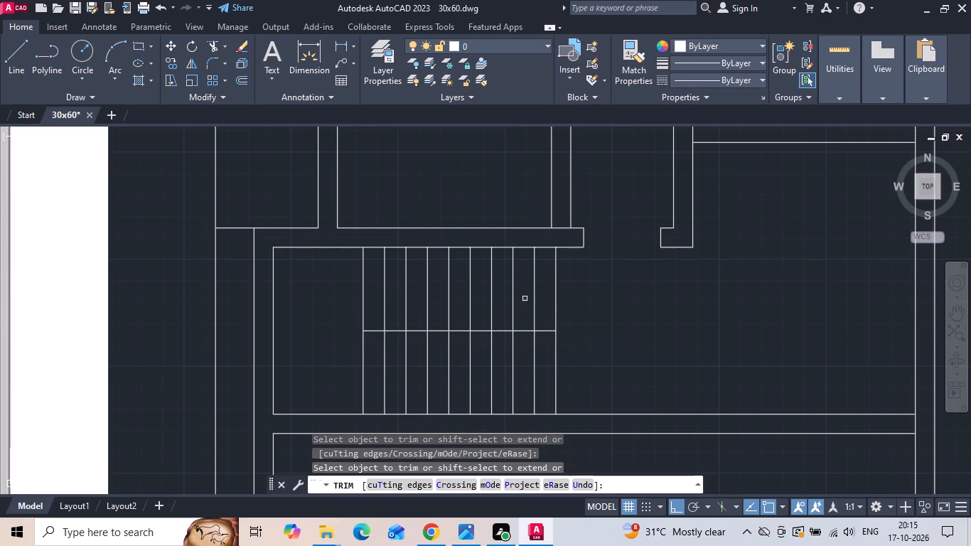
left_click(525, 299)
left_click(586, 288)
scroll(592, 300, "down", 2)
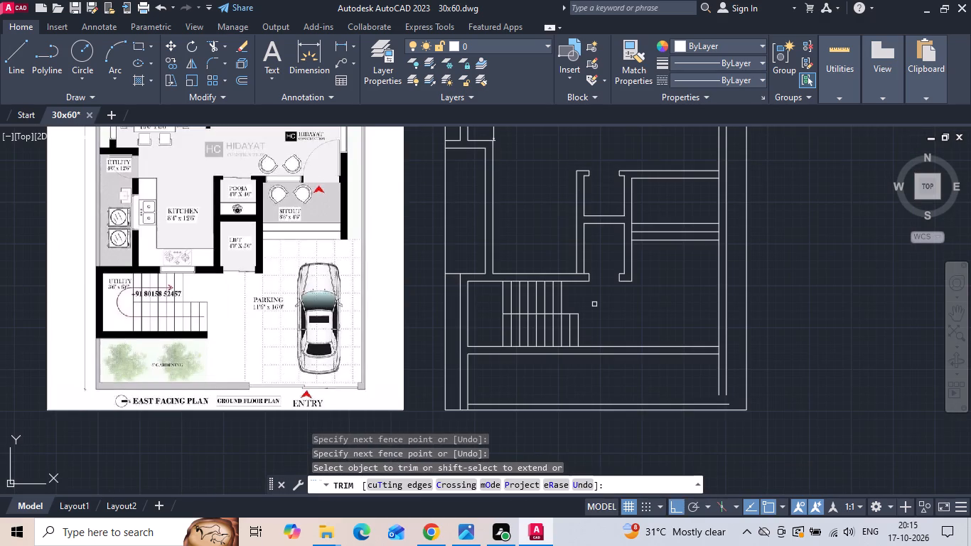
key("Escape")
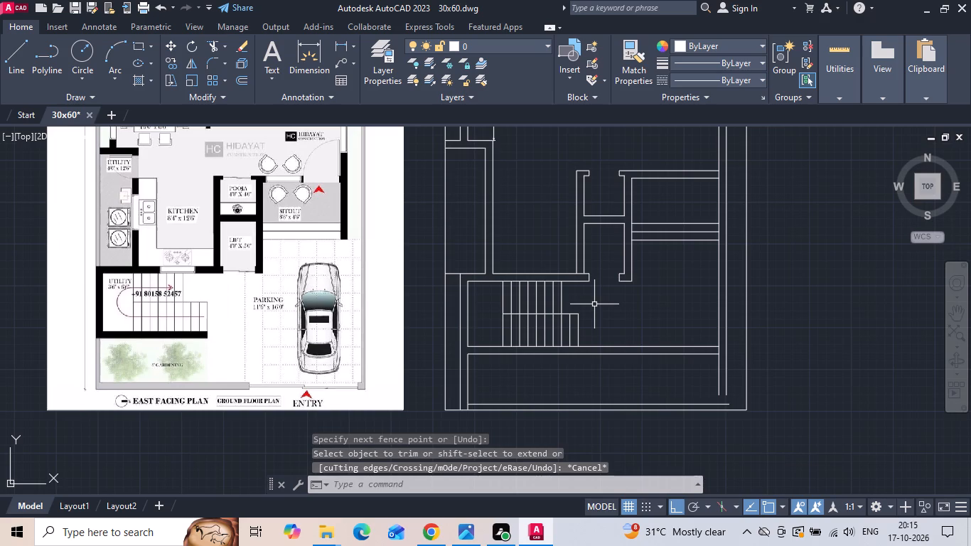
Extend the lower flight's last tread line across the garden-side wall to its outer line.
type("ex")
key("space")
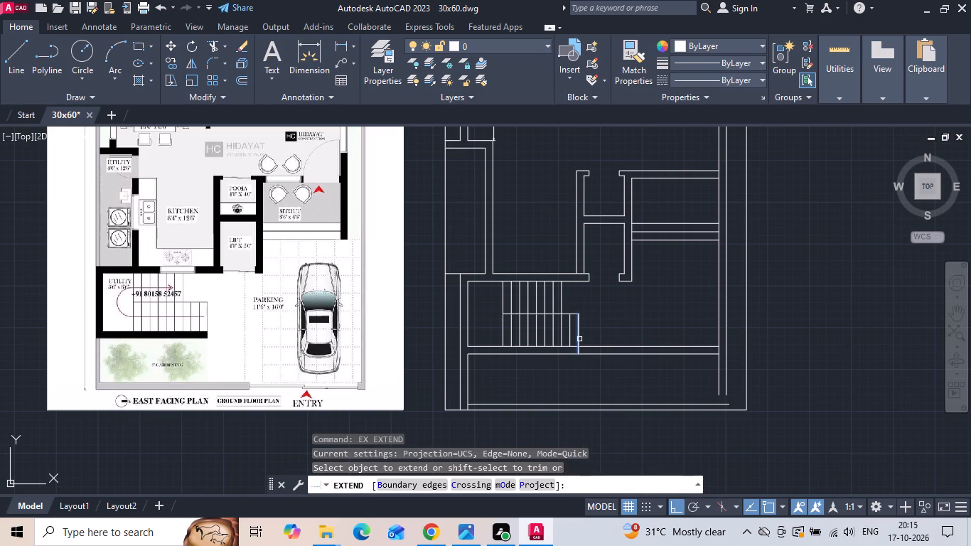
left_click(579, 339)
key("Escape")
Trim both lines of the garden-side stair wall beyond the end of the staircase, clearing the parking area.
type("tr")
key("space")
key("space")
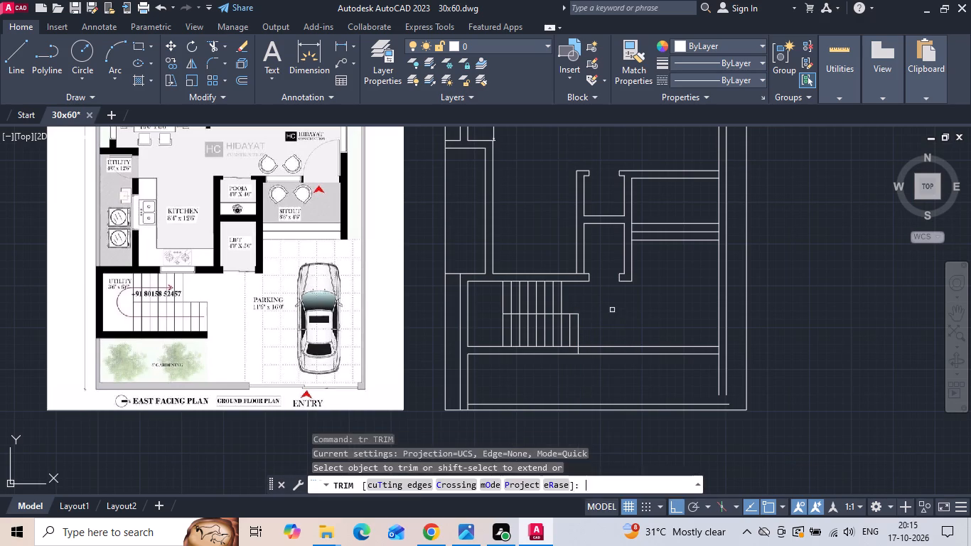
scroll(581, 288, "up", 1)
left_click(579, 266)
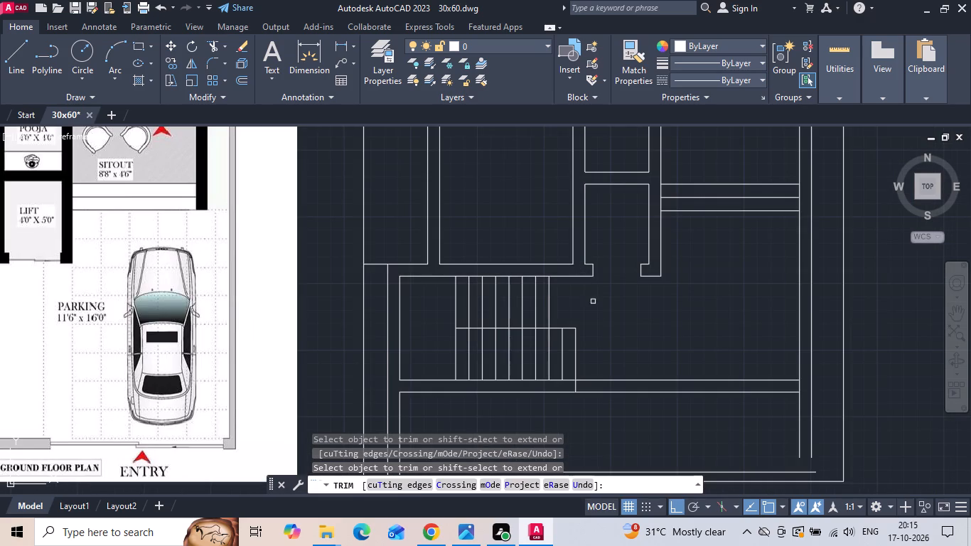
scroll(607, 325, "down", 1)
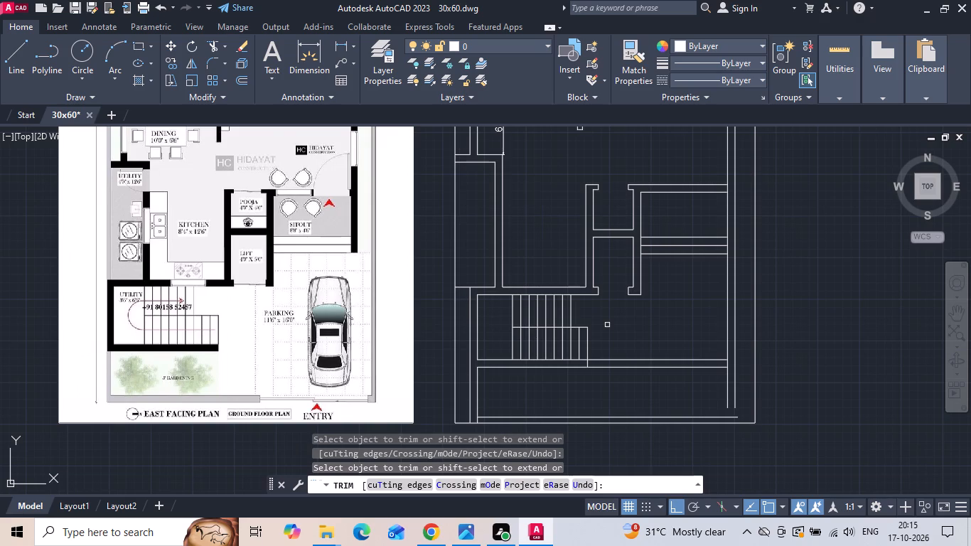
left_click(619, 349)
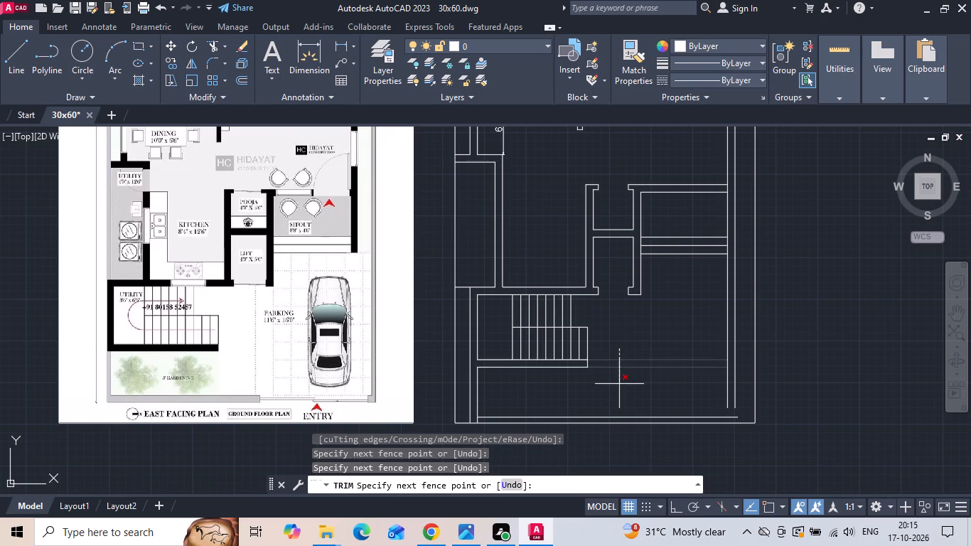
left_click(619, 384)
middle_click_drag(618, 382, 613, 362)
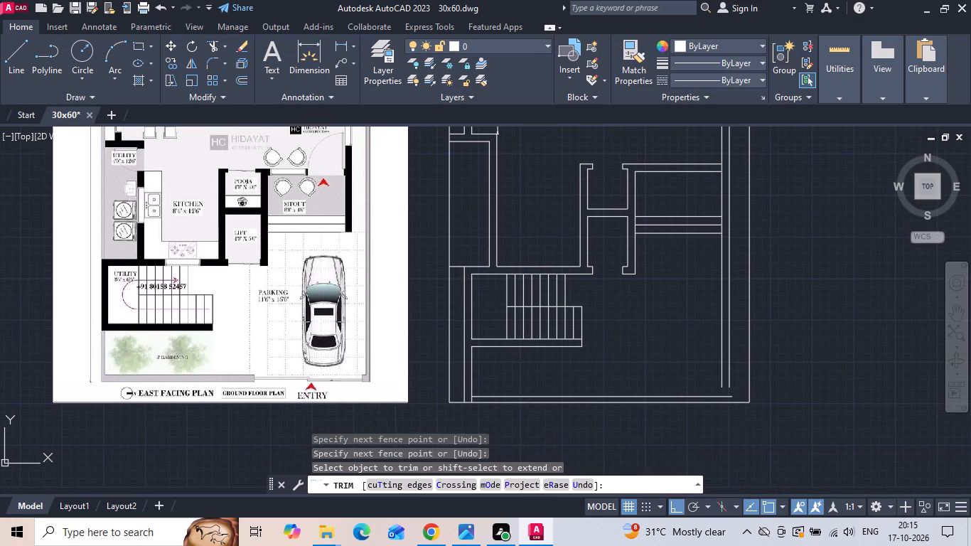
key("Escape")
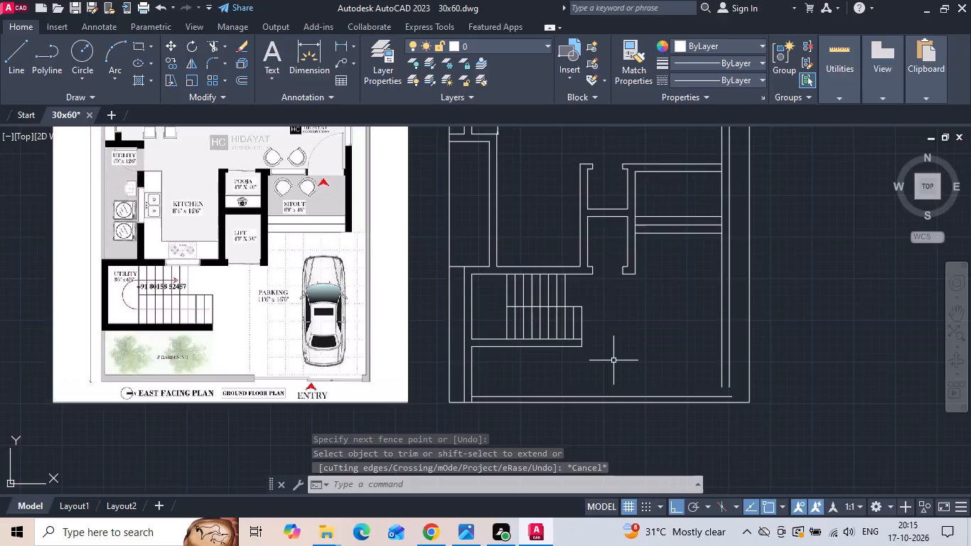
Move the staircase, its side and garden walls and the front compound wall line sideways so the outer wall line meets the plot boundary corner.
scroll(613, 360, "down", 1)
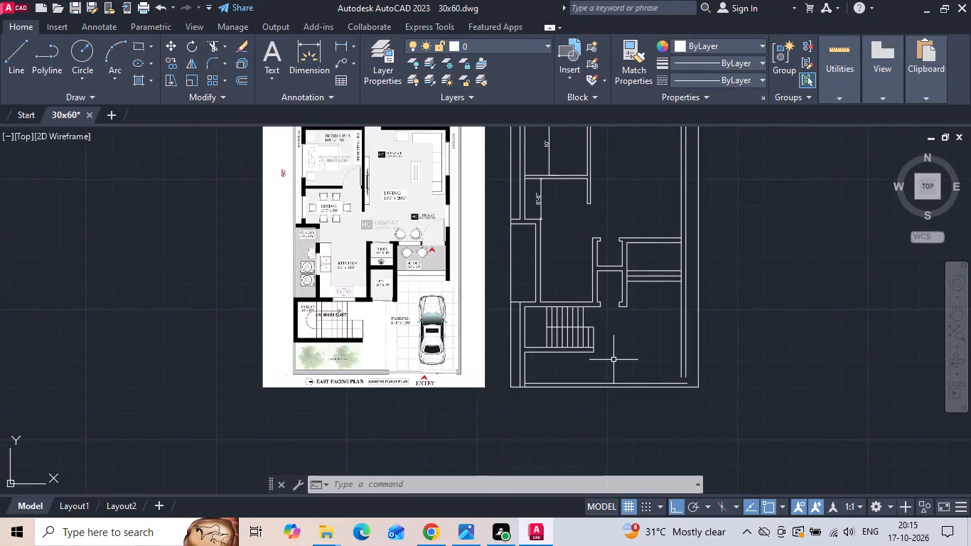
scroll(538, 338, "up", 1)
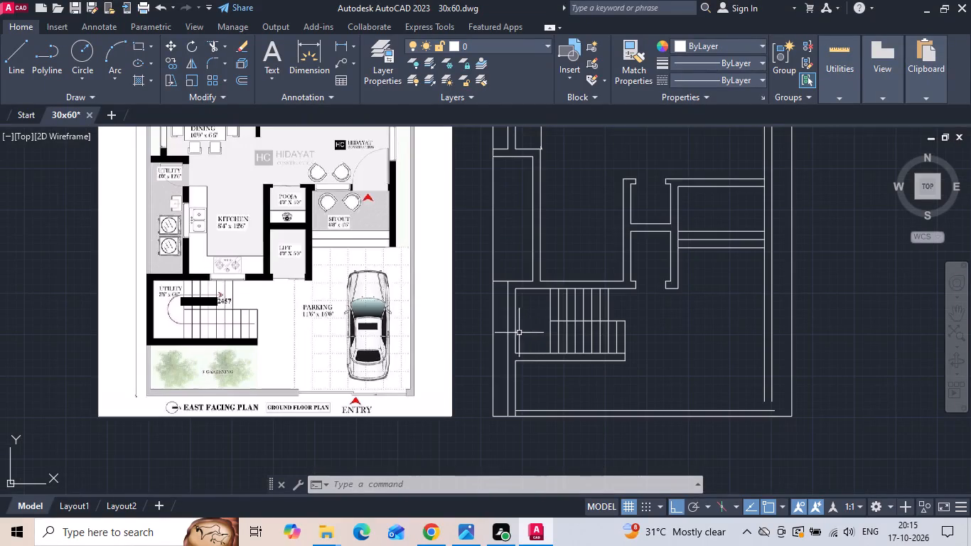
scroll(553, 318, "up", 1)
left_click(659, 292)
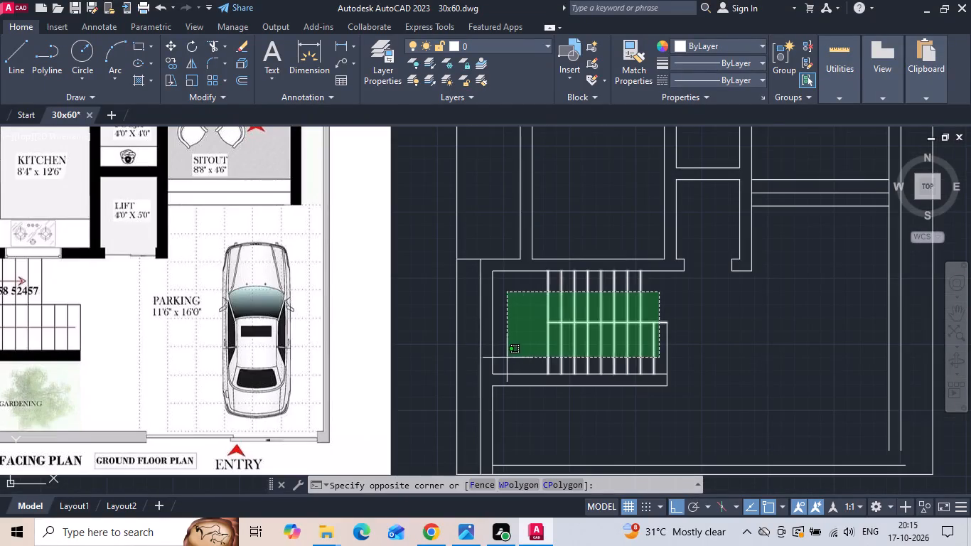
left_click(477, 360)
left_click(510, 412)
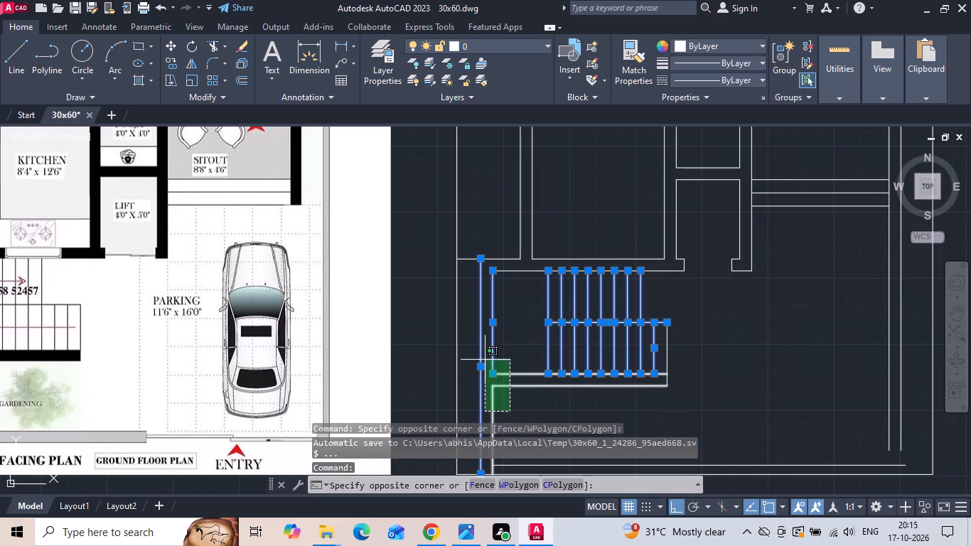
left_click(483, 357)
left_click(685, 304)
scroll(687, 306, "down", 1)
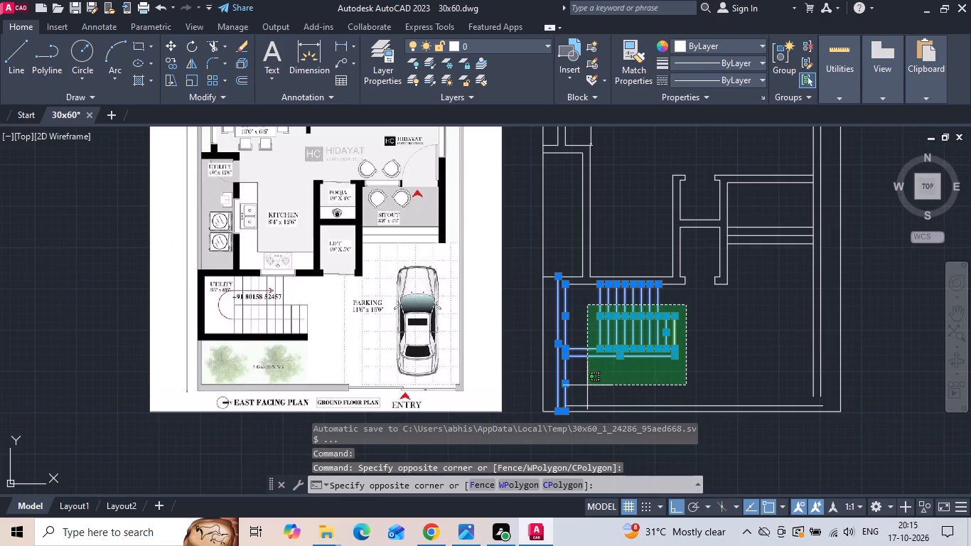
scroll(585, 385, "up", 1)
left_click(544, 419)
scroll(542, 409, "down", 1)
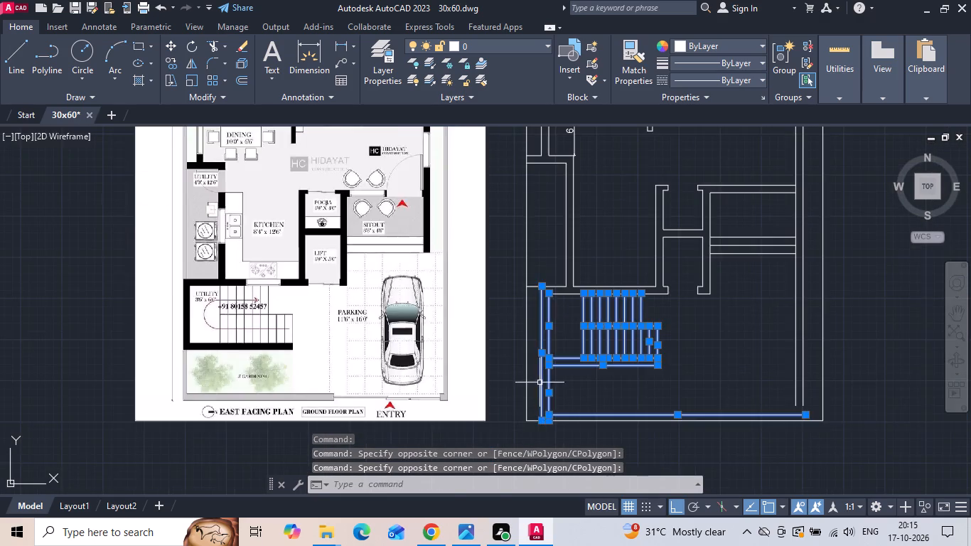
scroll(535, 271, "up", 2)
right_click(535, 269)
left_click(569, 277)
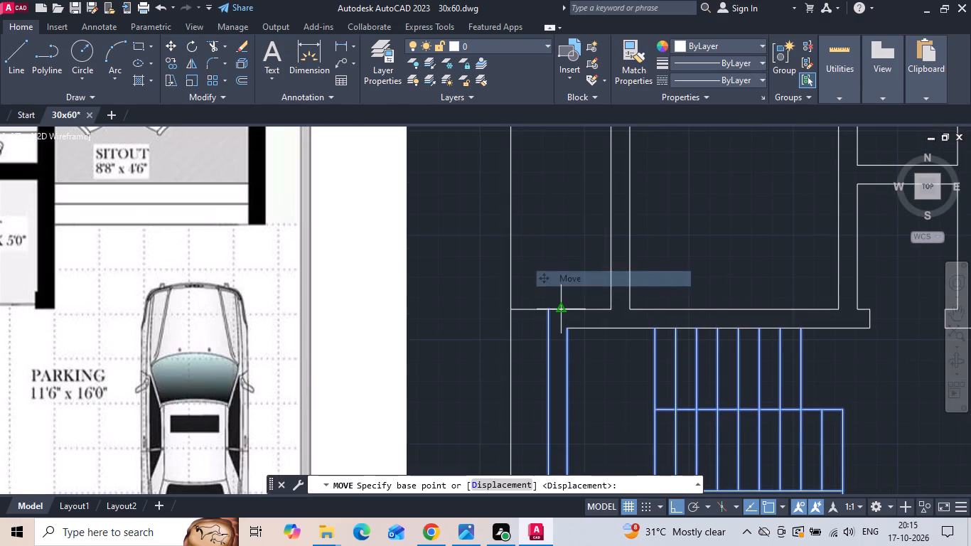
left_click(552, 311)
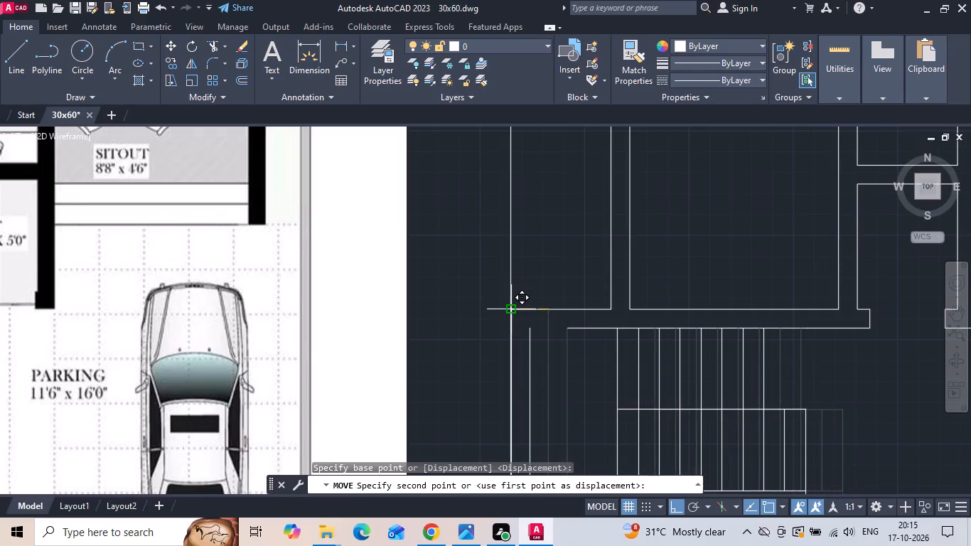
left_click(510, 309)
Fillet the wall line between kitchen and staircase with the inner line of the stair's side wall to close the corner.
key("f")
key("space")
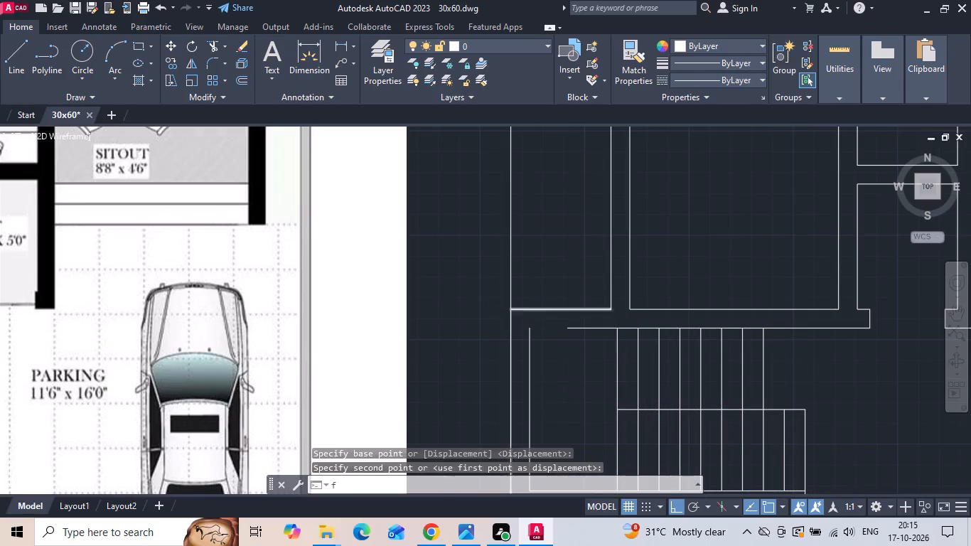
left_click(596, 326)
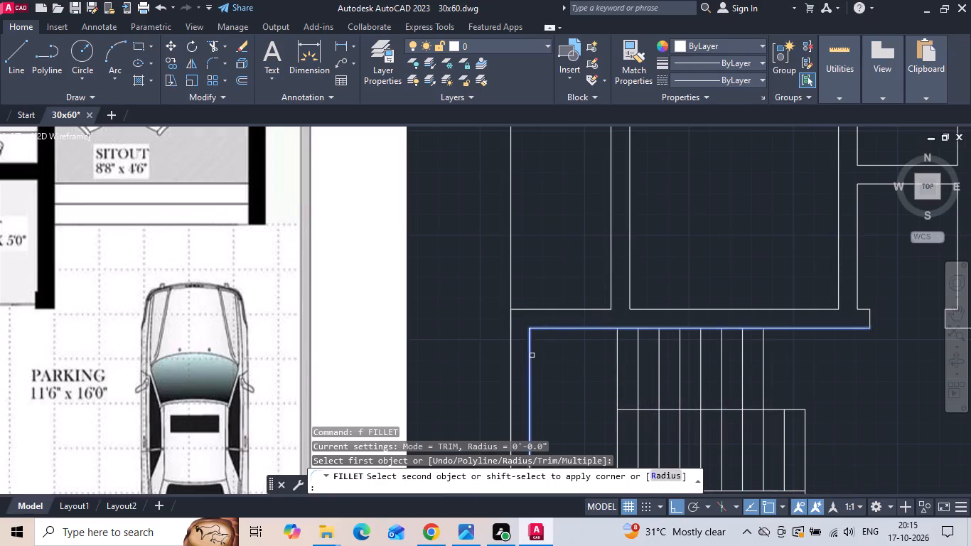
left_click(532, 355)
scroll(550, 292, "down", 2)
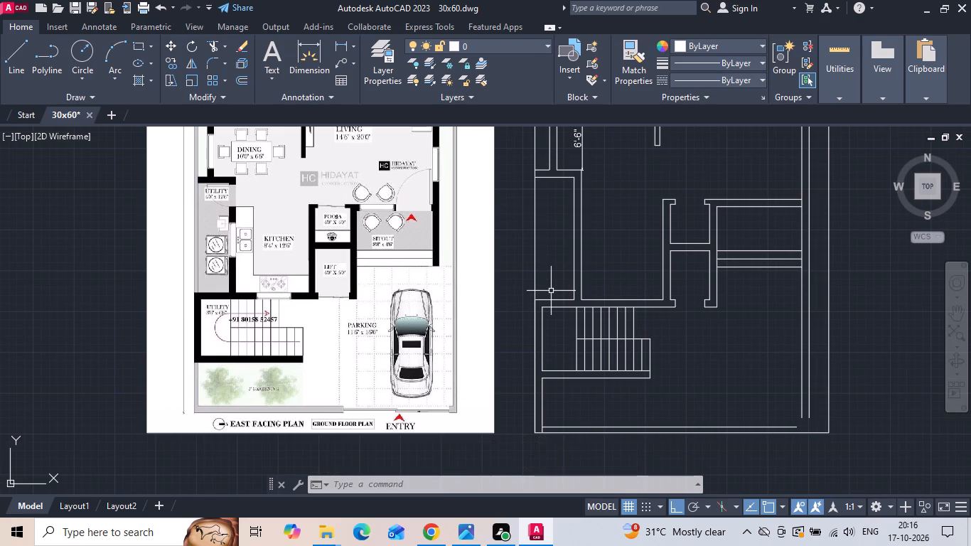
Trim the inner side wall line where it overruns the front compound wall at the garden corner.
type("tr")
key("space")
key("space")
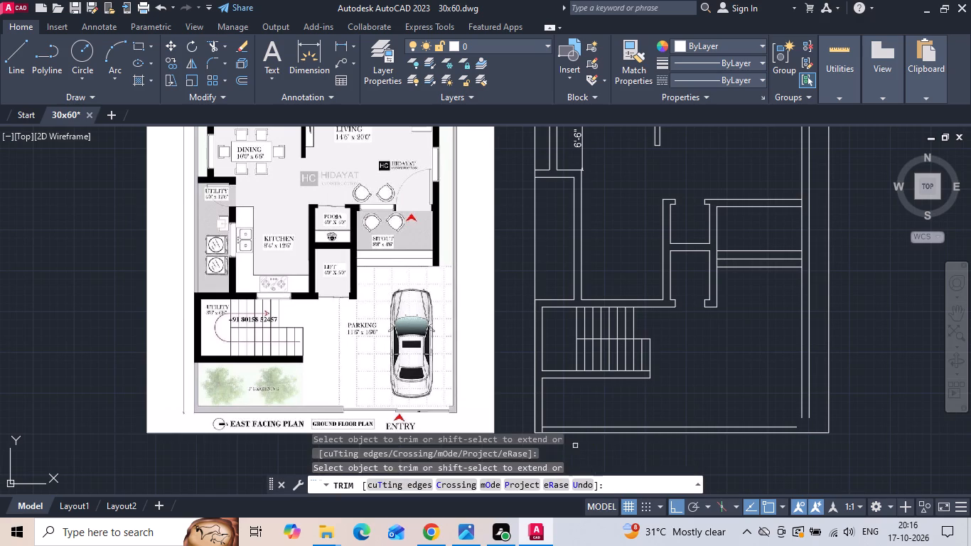
scroll(569, 442, "up", 2)
left_click(501, 413)
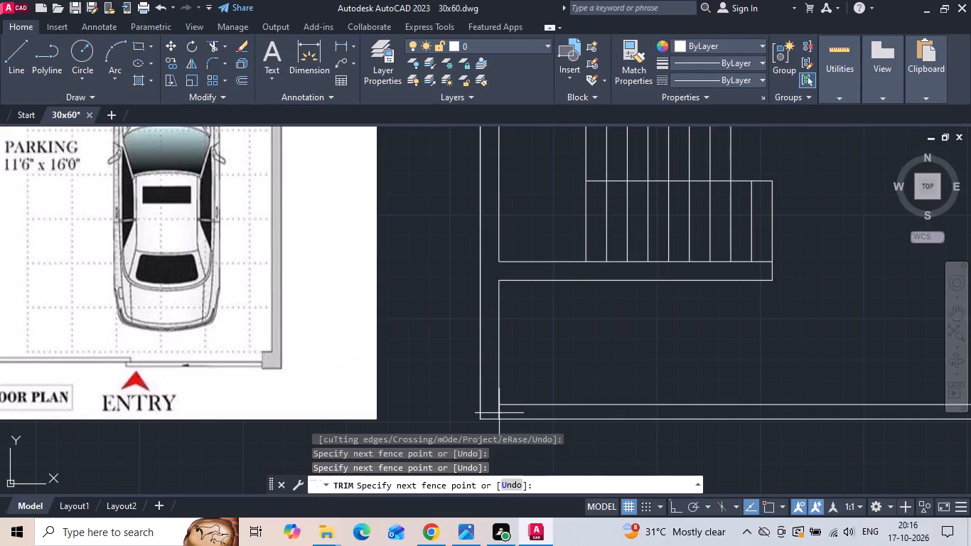
left_click(498, 413)
scroll(536, 353, "down", 1)
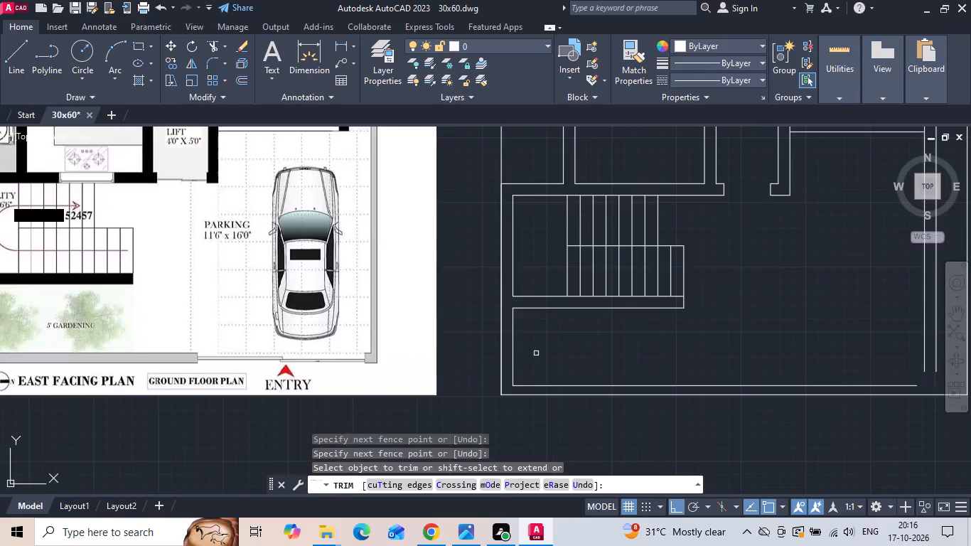
scroll(536, 353, "down", 1)
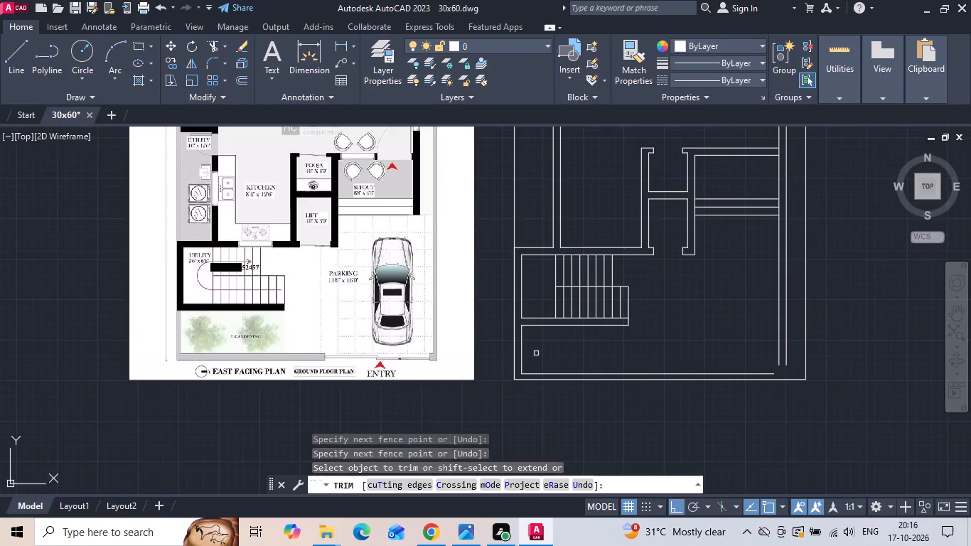
key("Escape")
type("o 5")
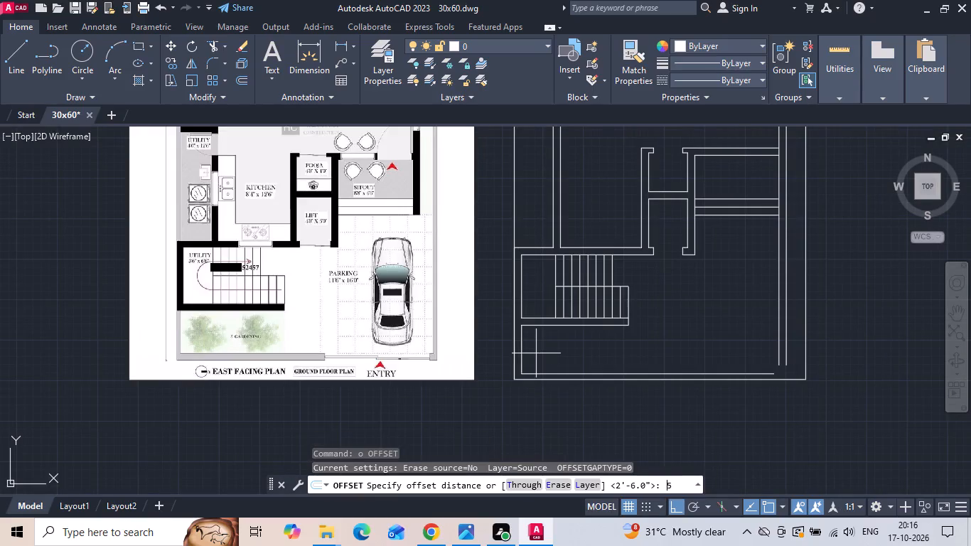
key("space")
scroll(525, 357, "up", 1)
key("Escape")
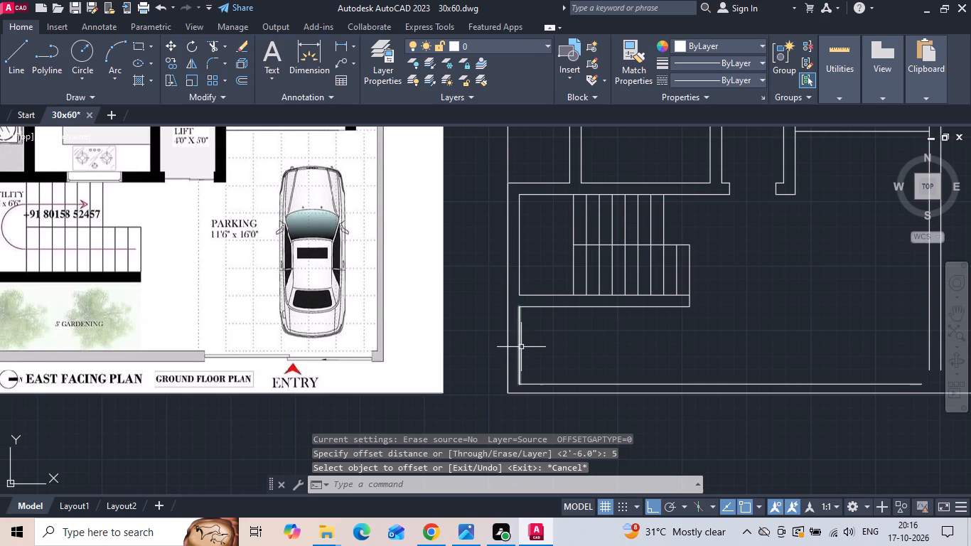
Move the inner line of the garden's side wall 4" toward the plot boundary.
left_click(521, 347)
right_click(535, 333)
left_click(559, 259)
scroll(573, 339, "up", 1)
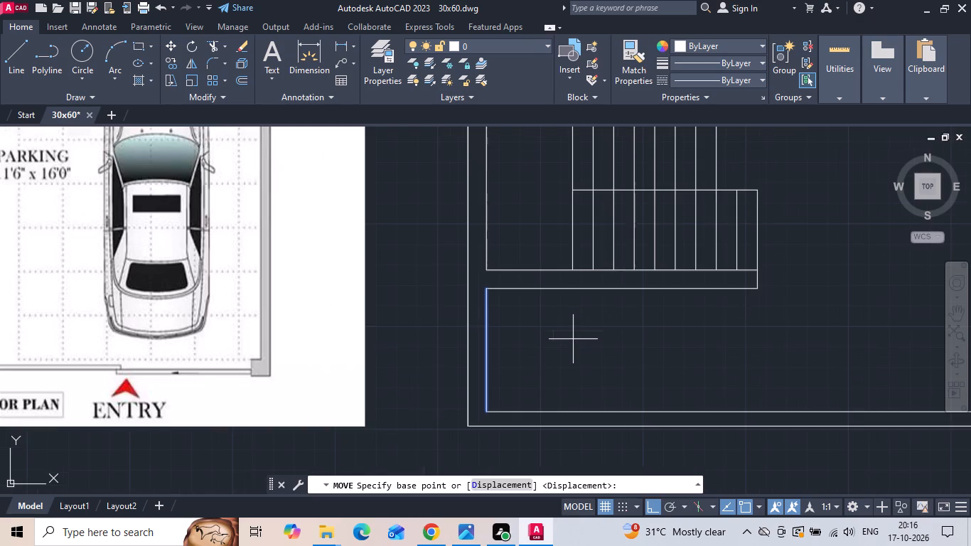
left_click(685, 359)
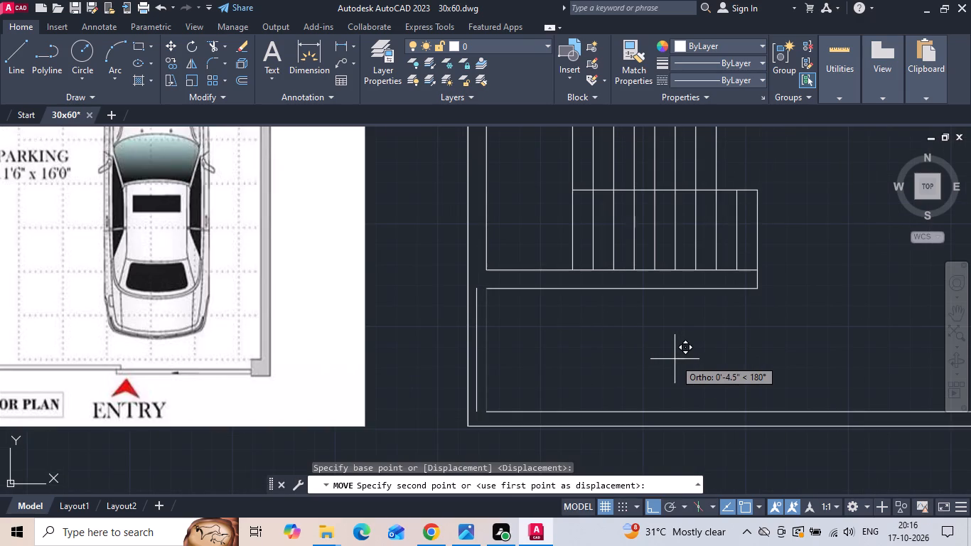
type("4")
key("space")
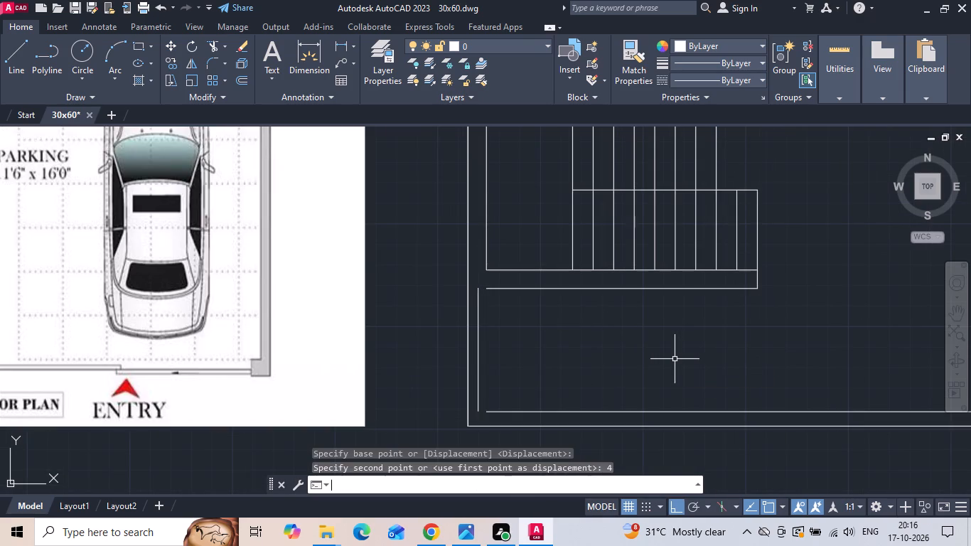
Measure the thickness of the free-standing wall end by the living room with a linear dimension.
left_click(340, 42)
scroll(468, 313, "down", 2)
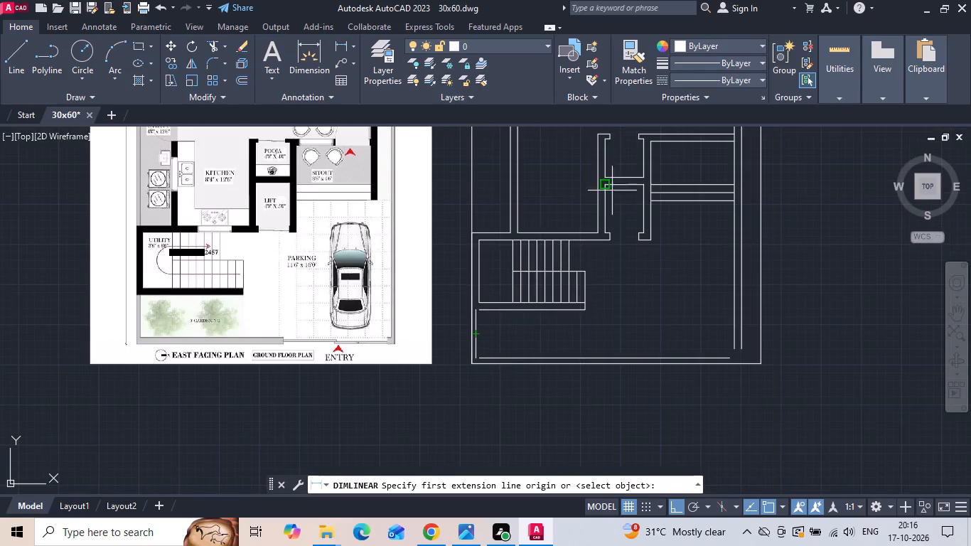
middle_click_drag(635, 208, 643, 358)
scroll(613, 220, "up", 3)
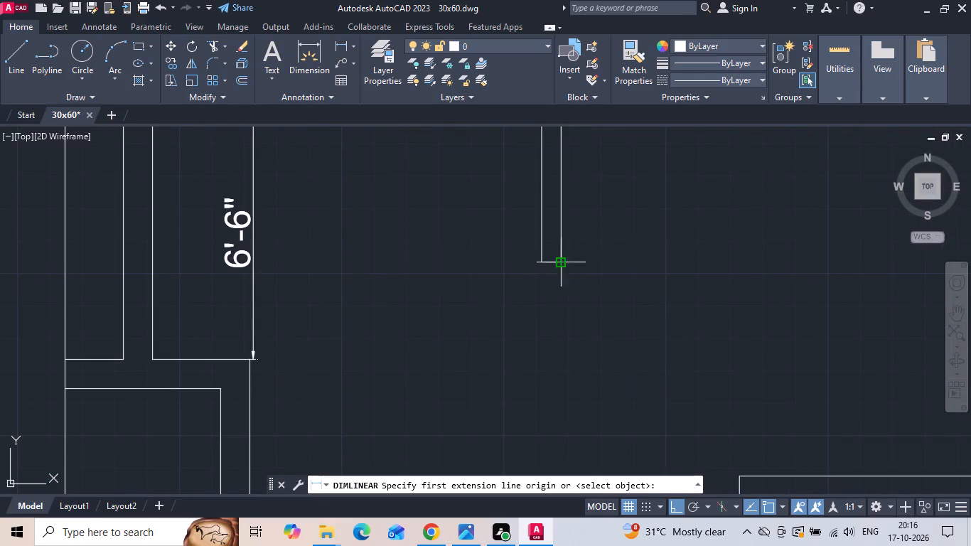
left_click(564, 264)
left_click(538, 264)
key("Escape")
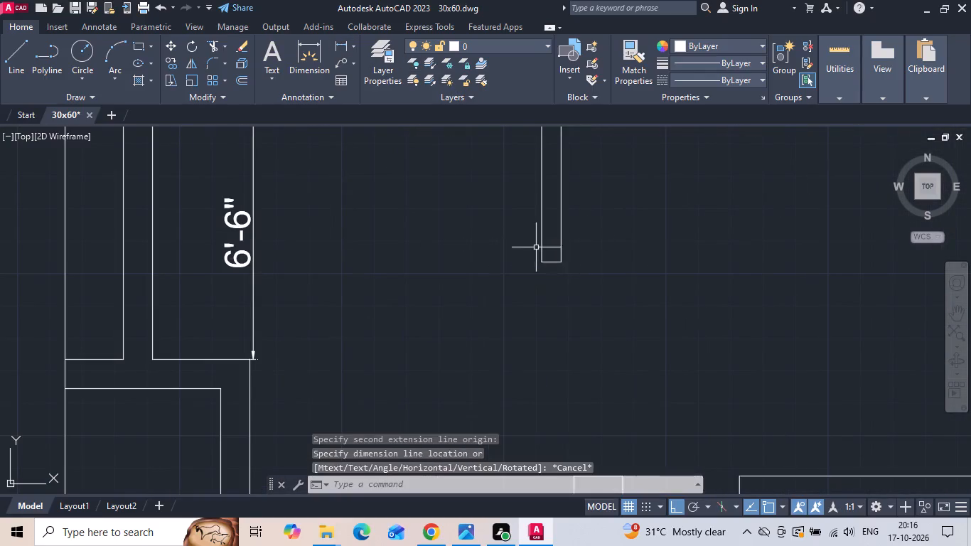
Move the inner line of the garden's side wall 1" away from the plot boundary.
scroll(538, 240, "down", 4)
scroll(479, 389, "up", 3)
middle_click_drag(473, 387, 466, 338)
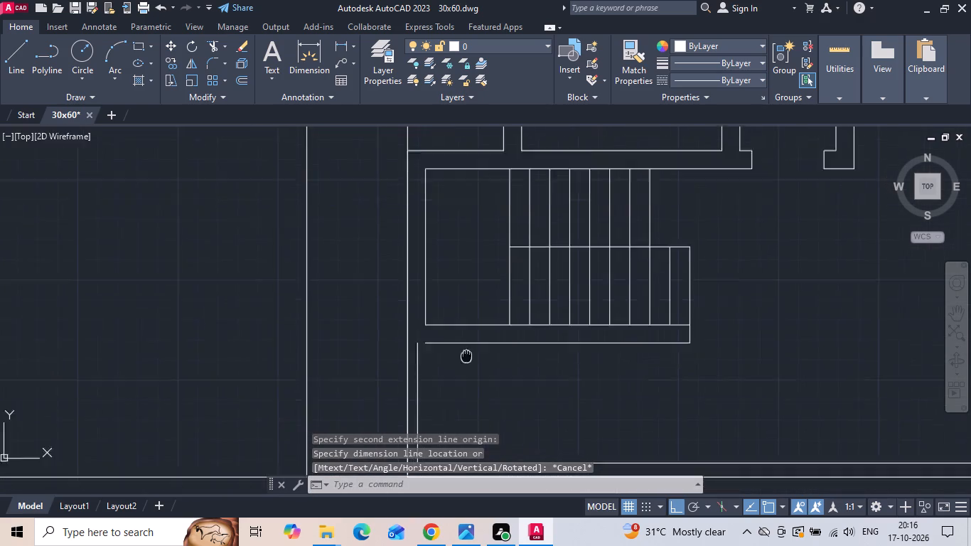
middle_click_drag(466, 338, 483, 233)
left_click(434, 304)
right_click(434, 304)
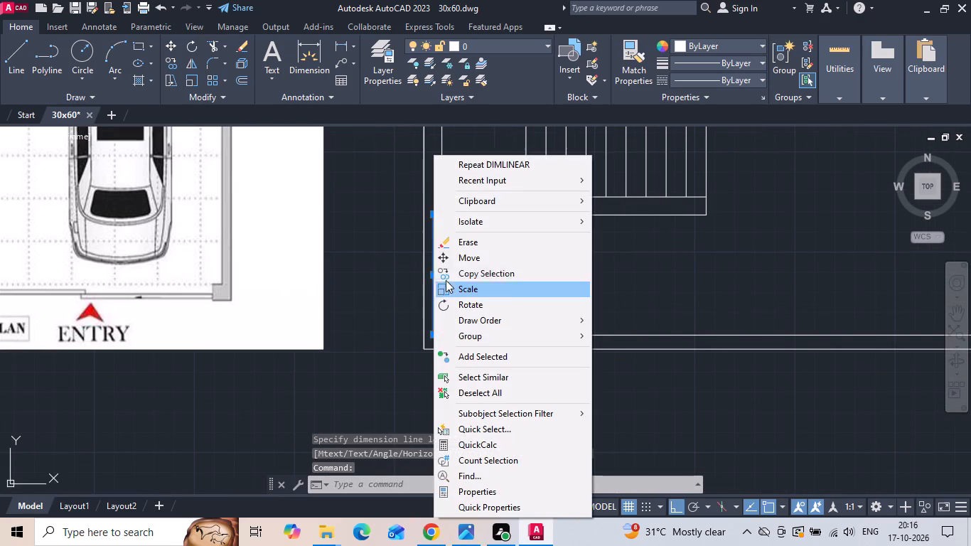
left_click(454, 264)
left_click(504, 284)
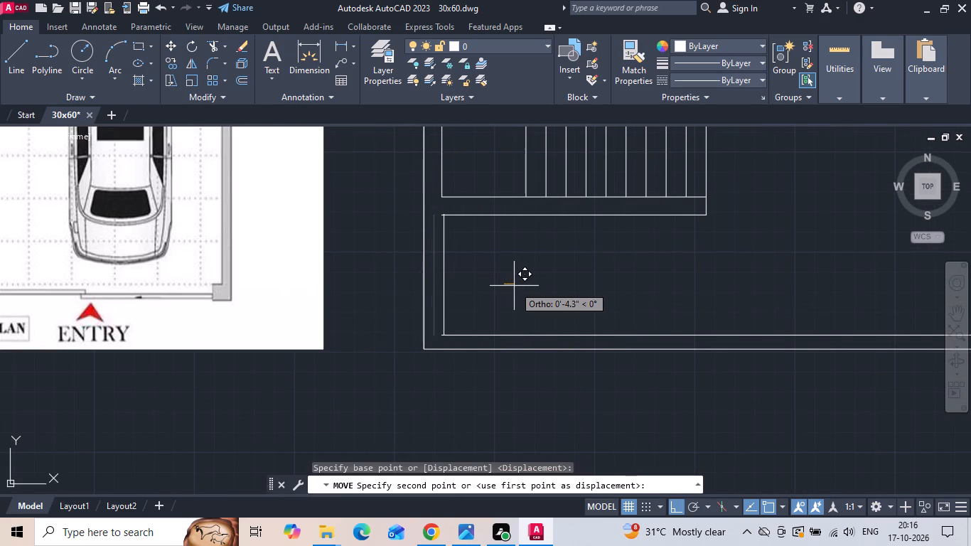
type("1")
key("space")
Fillet the garden side wall's inner line with the staircase's outer wall line and the front compound wall's inner line to close both corners.
key("f")
key("space")
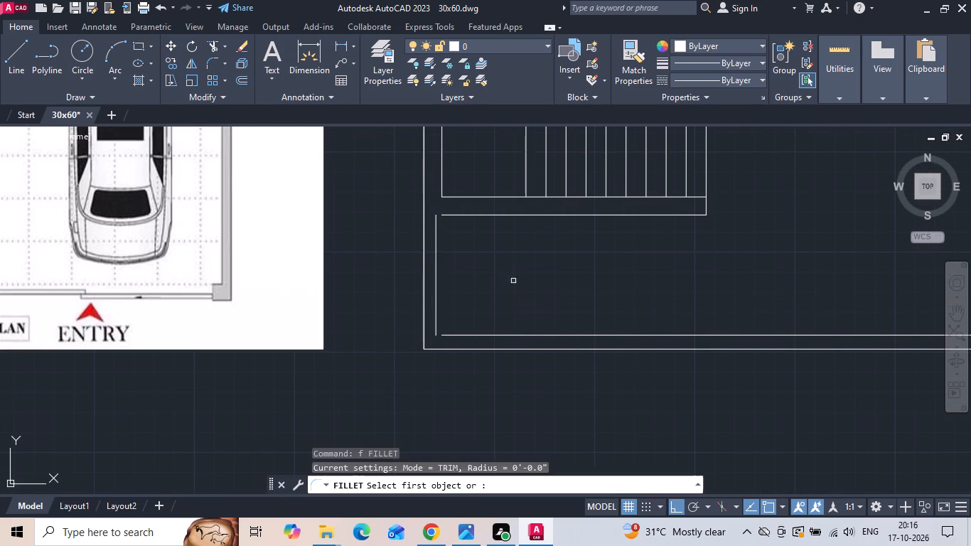
left_click(453, 214)
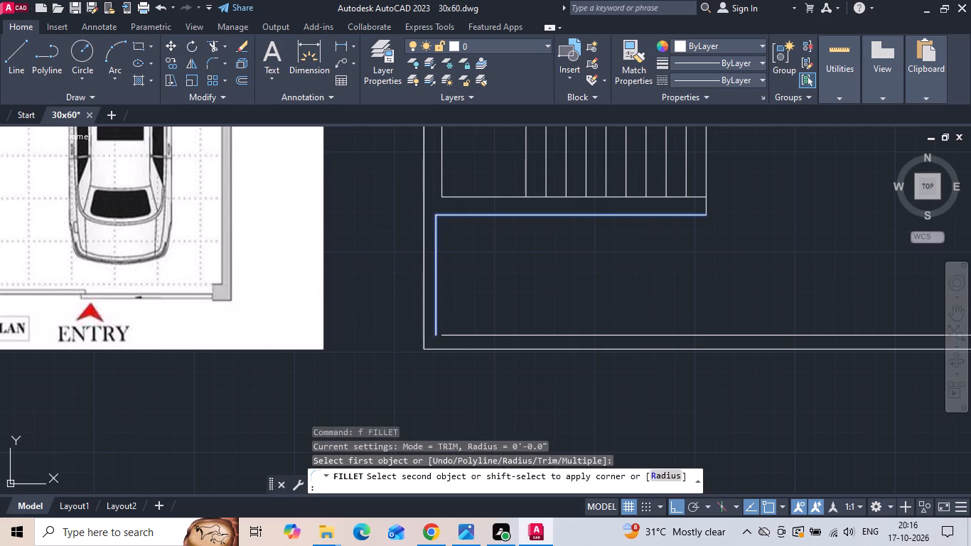
left_click(435, 237)
key("space")
left_click(434, 242)
left_click(443, 336)
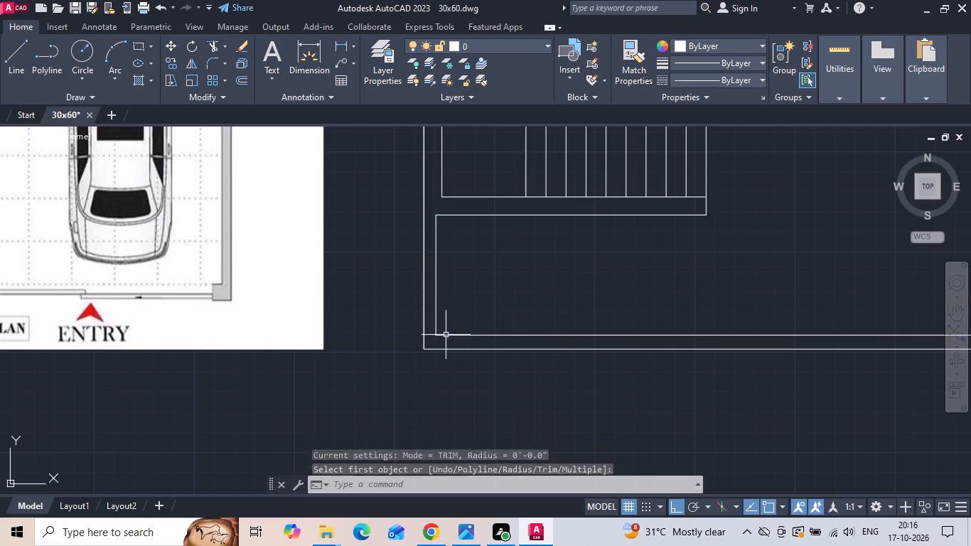
scroll(554, 331, "down", 2)
key("Escape")
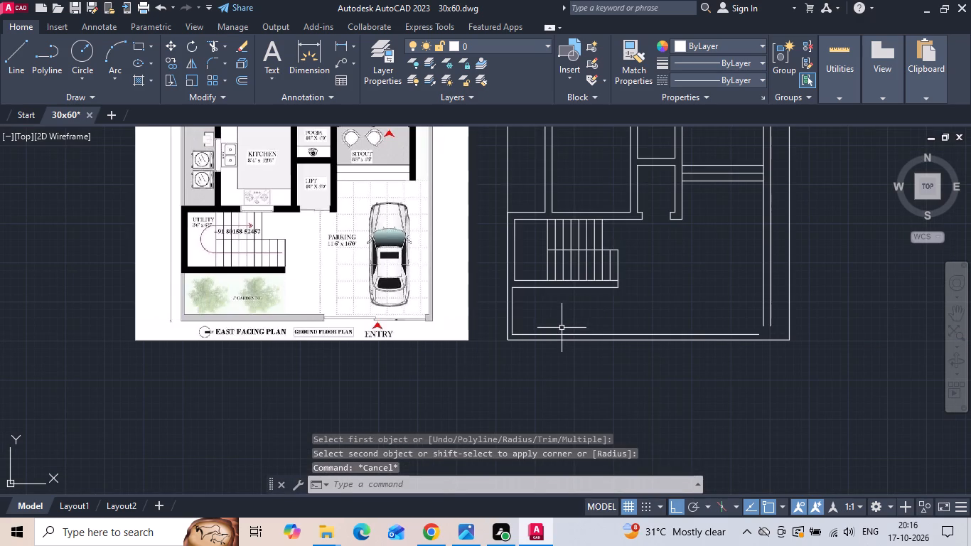
Extend the outer line of the staircase wall facing the garden to the plot boundary line.
type("ex")
key("space")
key("space")
left_click(525, 286)
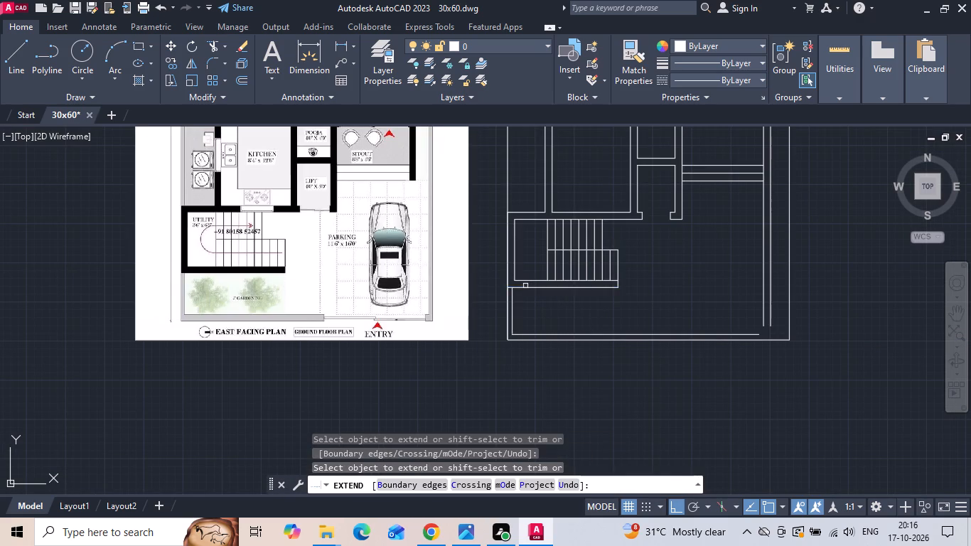
key("Escape")
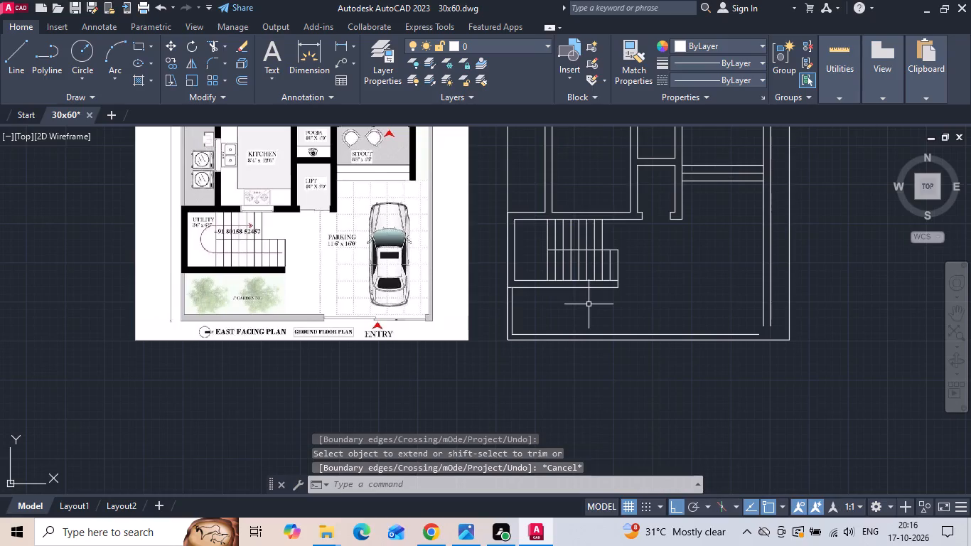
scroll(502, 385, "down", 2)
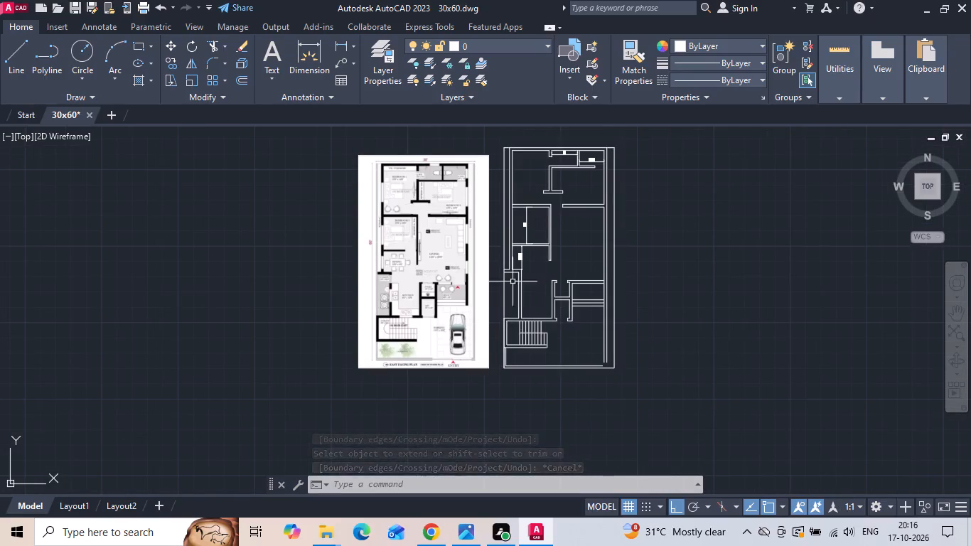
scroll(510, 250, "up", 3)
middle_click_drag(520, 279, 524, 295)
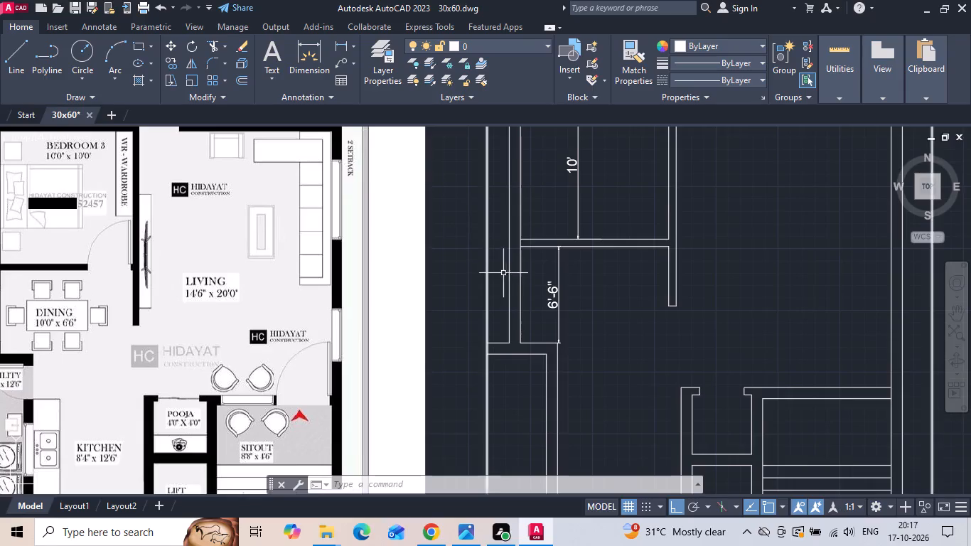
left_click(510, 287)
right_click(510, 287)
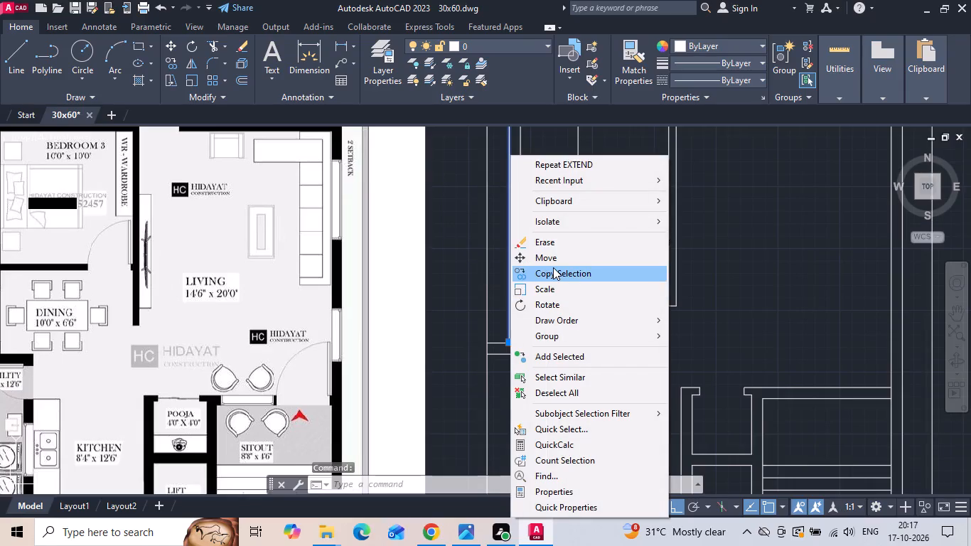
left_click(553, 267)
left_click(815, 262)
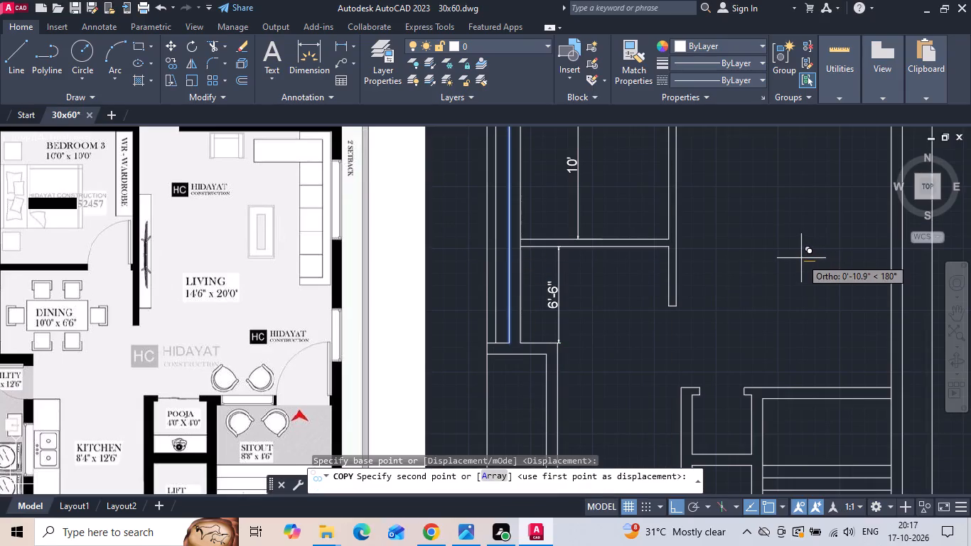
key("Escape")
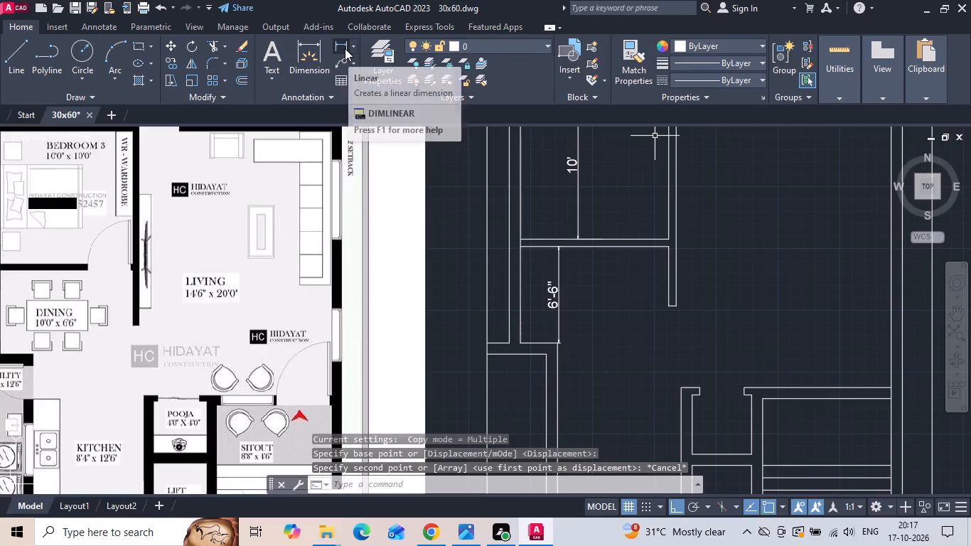
Measure the thickness of the garden's side compound wall with a linear dimension.
scroll(465, 167, "down", 1)
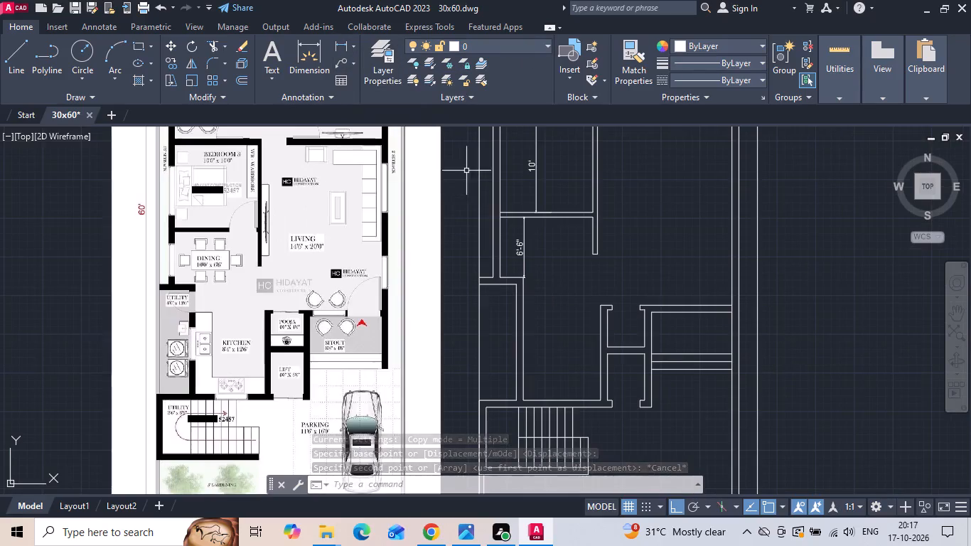
scroll(153, 399, "up", 2)
middle_click_drag(154, 395, 236, 214)
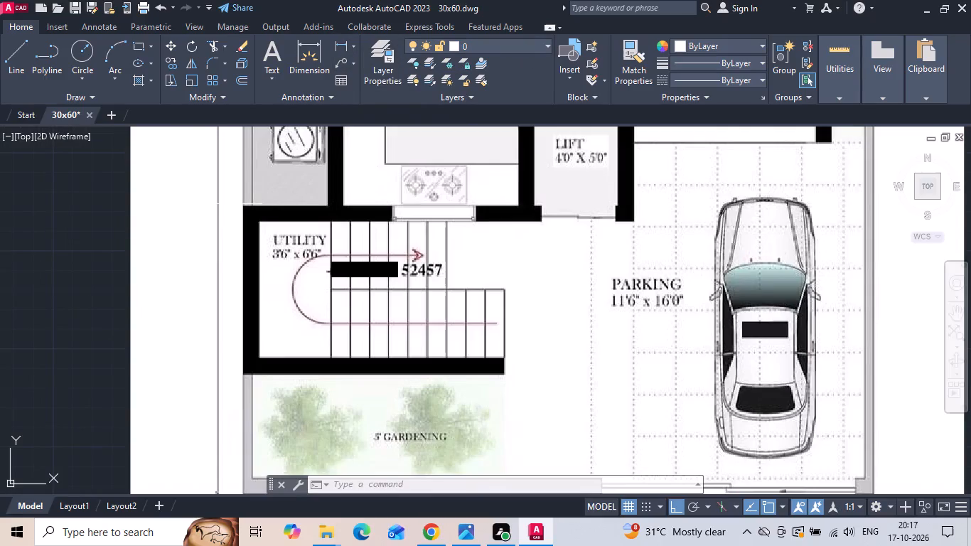
scroll(237, 203, "down", 2)
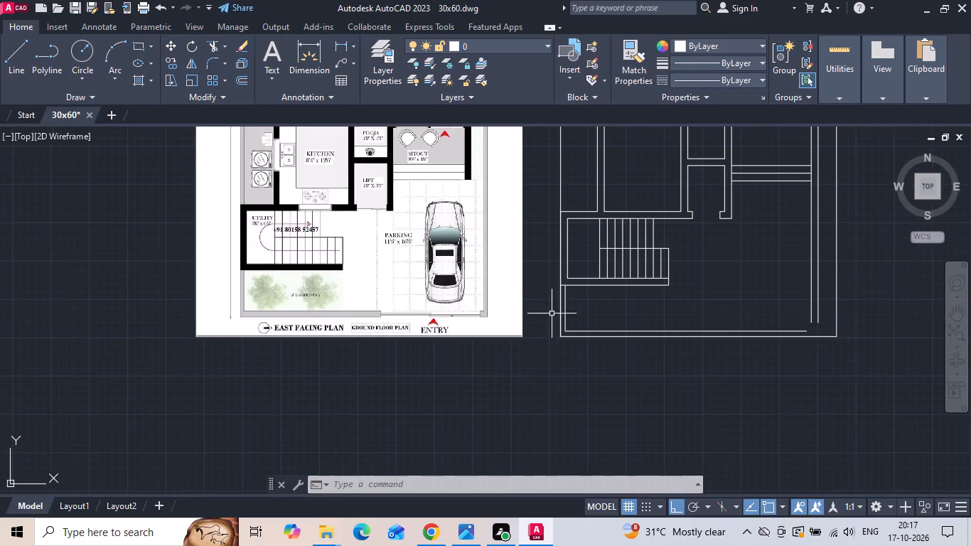
scroll(569, 318, "up", 2)
left_click(339, 46)
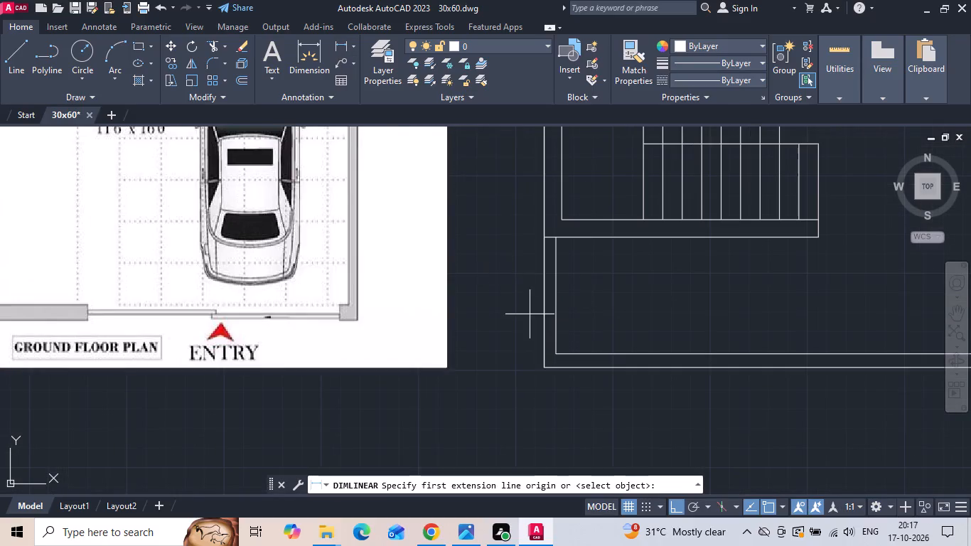
scroll(532, 316, "up", 2)
left_click(552, 308)
left_click(588, 306)
key("Escape")
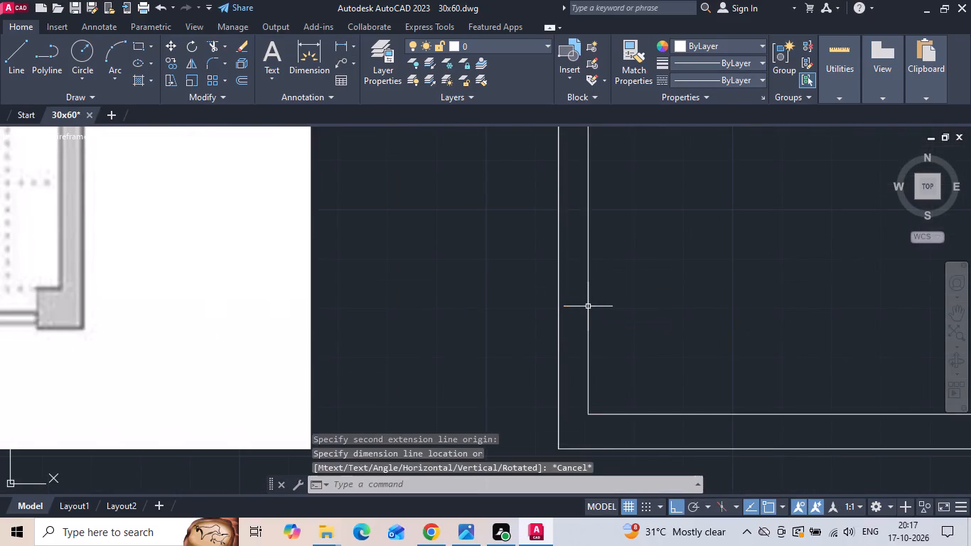
Move the inner line of the garden's side wall 2" toward the plot boundary.
left_click(589, 303)
right_click(653, 233)
left_click(684, 255)
left_click(724, 255)
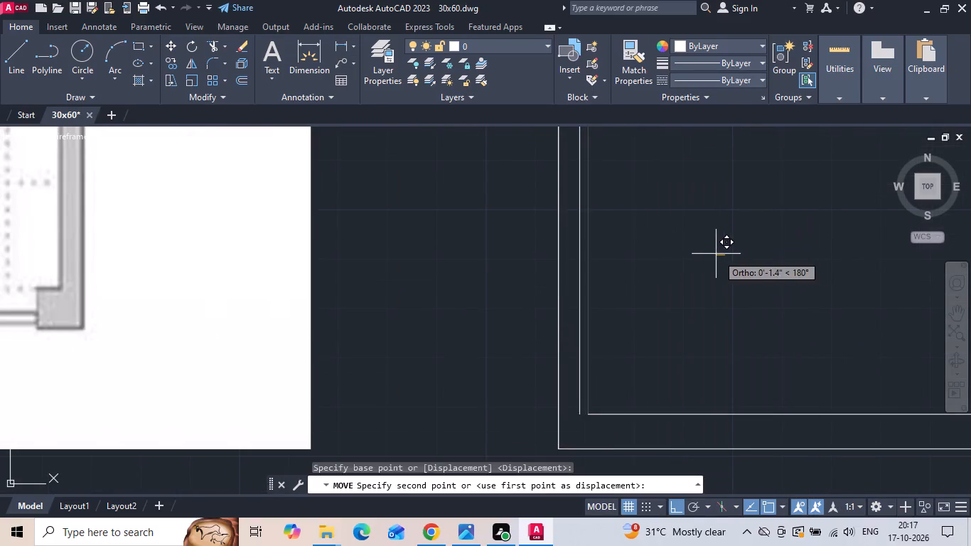
type("2")
key("space")
Extend the front compound wall's inner line to meet the inner line of the garden's side wall.
type("ex")
key("space")
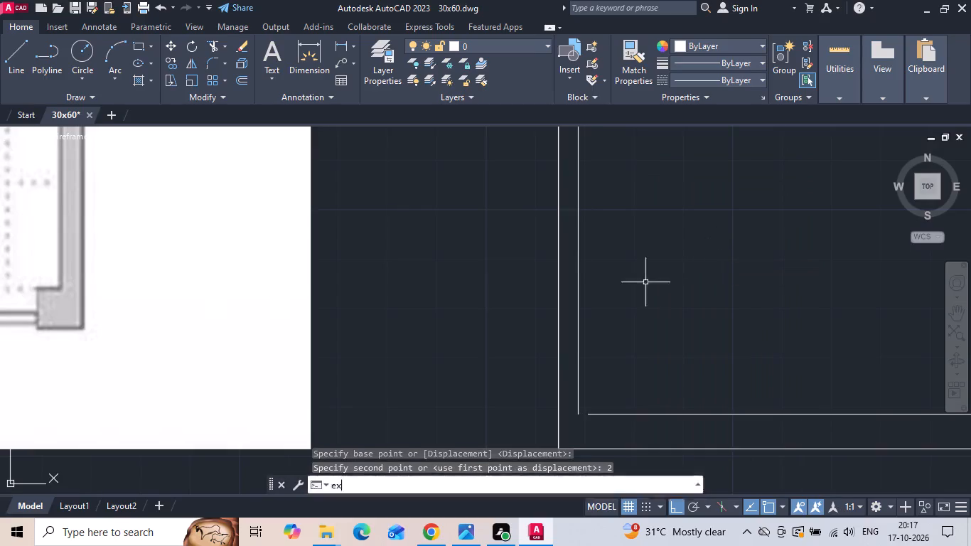
left_click_drag(606, 369, 598, 412)
left_click(595, 422)
left_click(589, 409)
scroll(541, 420, "down", 3)
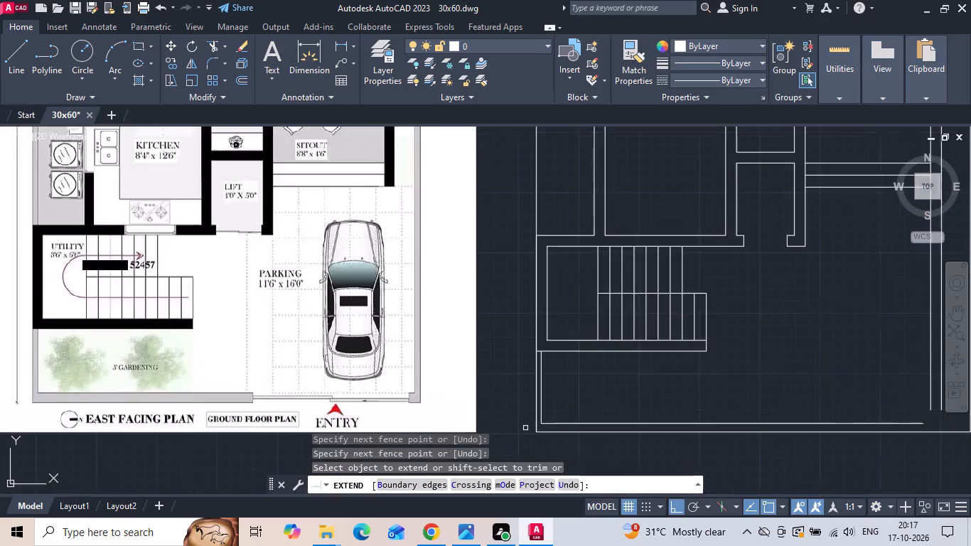
scroll(524, 428, "down", 1)
key("Escape")
Copy the outer wall line beside the dining area and bedroom 3 by 1'2" toward the plot boundary.
middle_click_drag(548, 244, 520, 451)
scroll(526, 394, "down", 1)
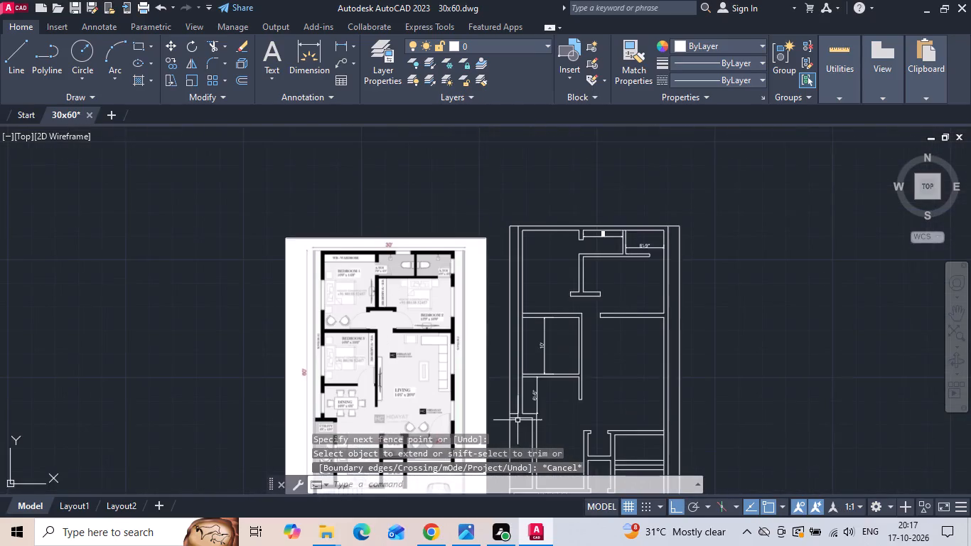
scroll(517, 420, "up", 3)
left_click(523, 304)
right_click(523, 303)
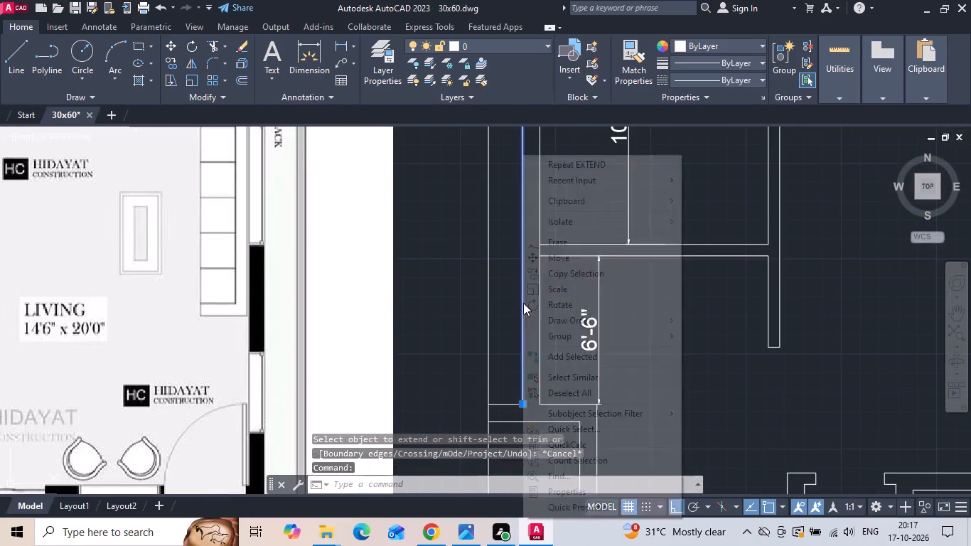
left_click(554, 278)
scroll(540, 294, "up", 2)
left_click(517, 311)
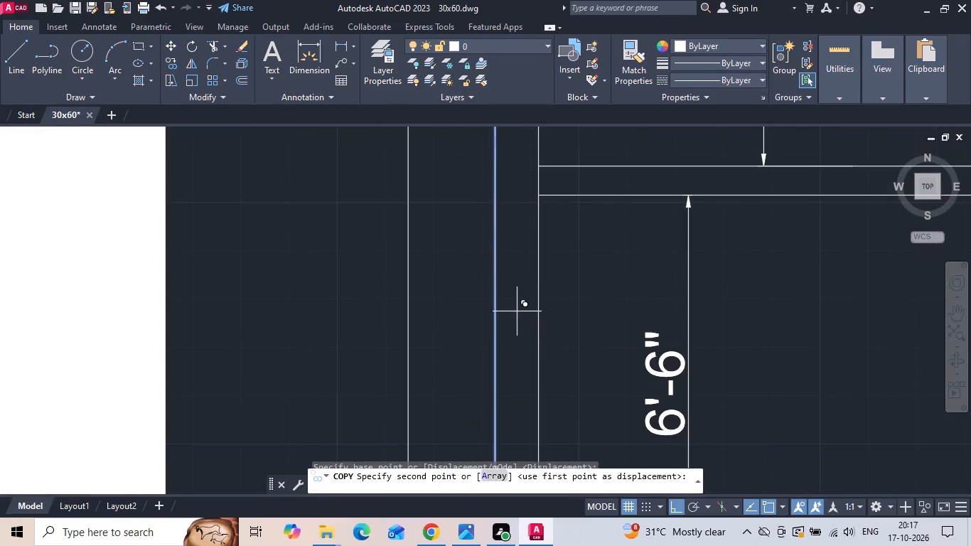
key("1")
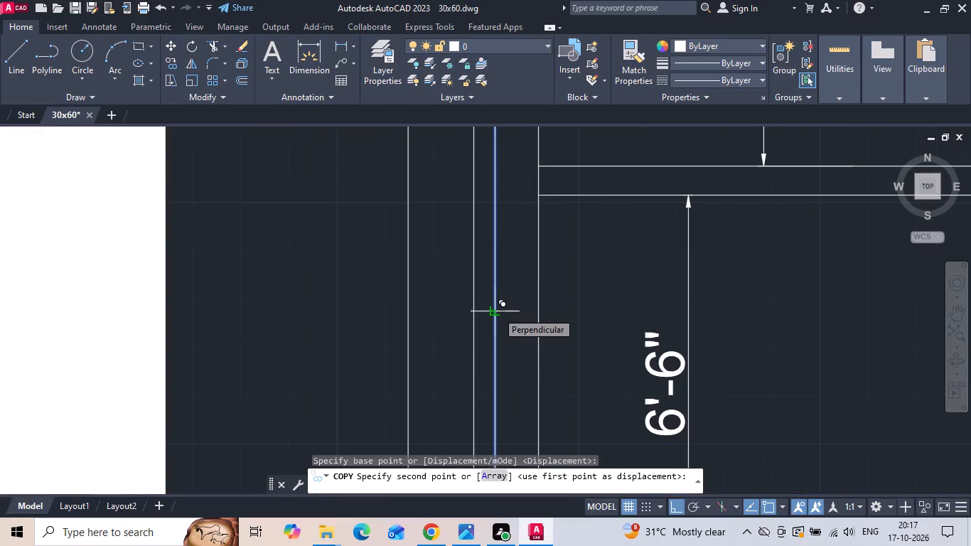
key("apostrophe")
type("2")
key("space")
scroll(487, 309, "down", 3)
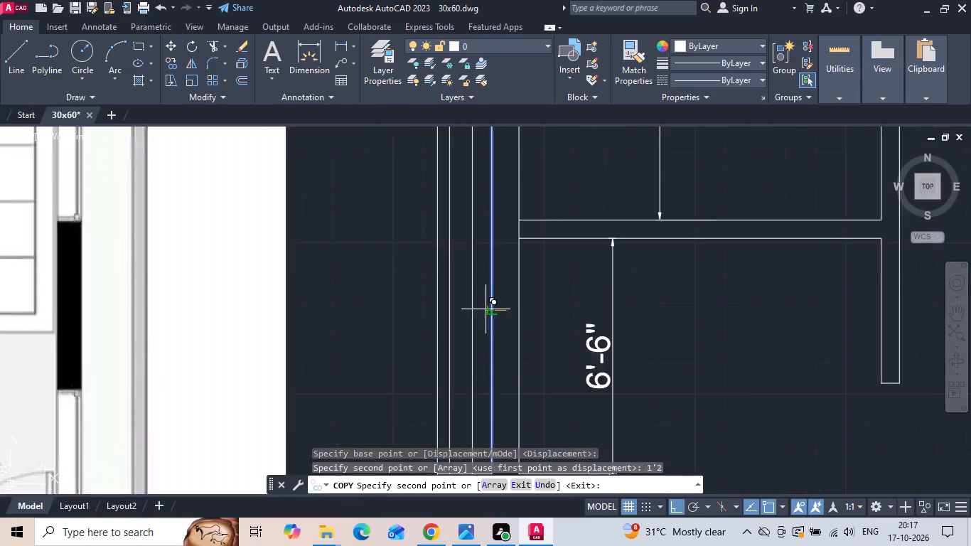
key("Escape")
Offset the inner line of the living room's outer side wall 4' into the room.
scroll(485, 309, "down", 2)
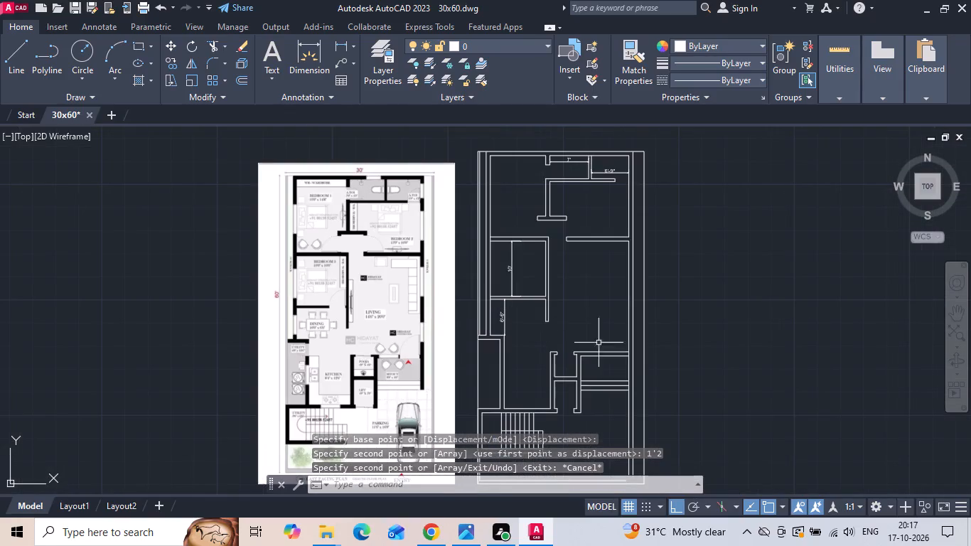
scroll(644, 365, "up", 2)
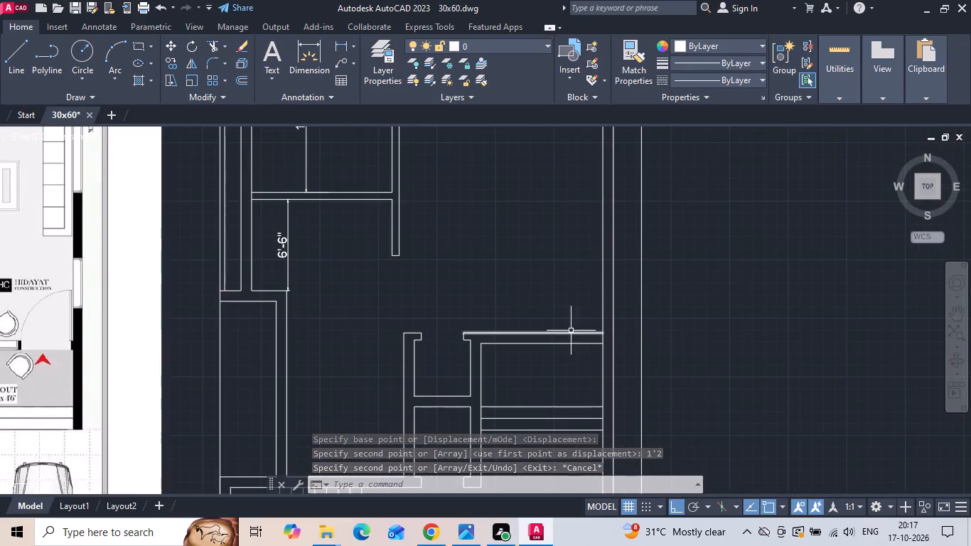
scroll(604, 352, "down", 1)
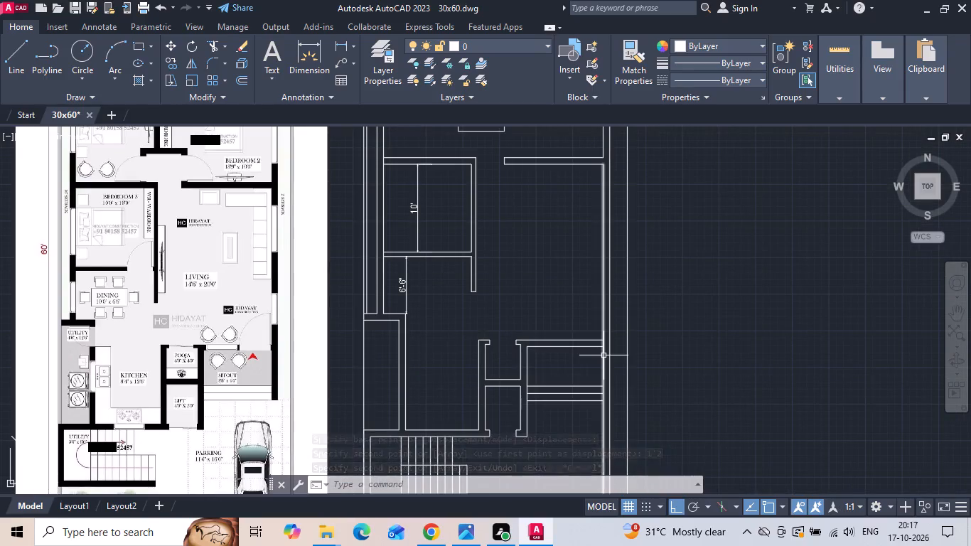
type("o 4'")
key("Return")
left_click(601, 321)
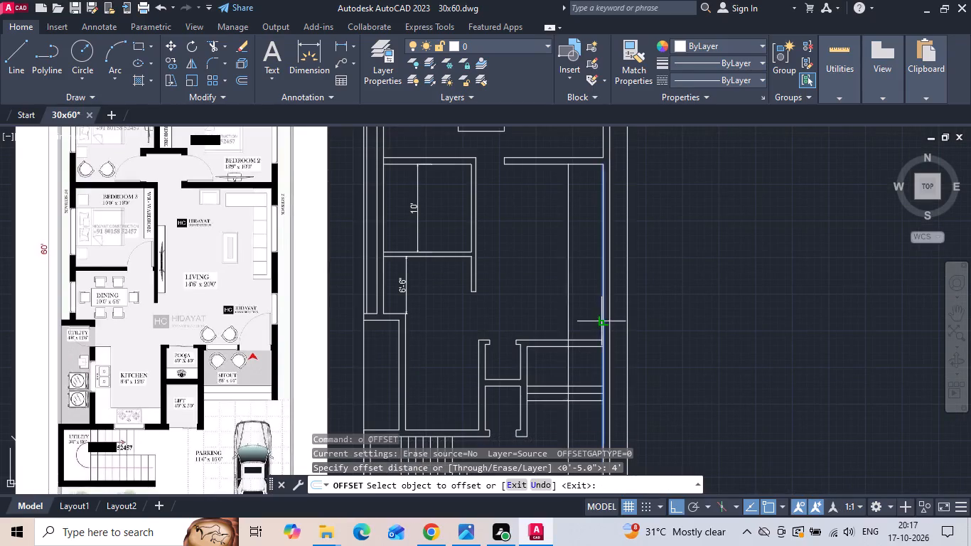
left_click(585, 313)
key("Escape")
Trim the wall between living room and sitout from the offset line to the side wall to open the entrance doorway.
type("tr")
key("space")
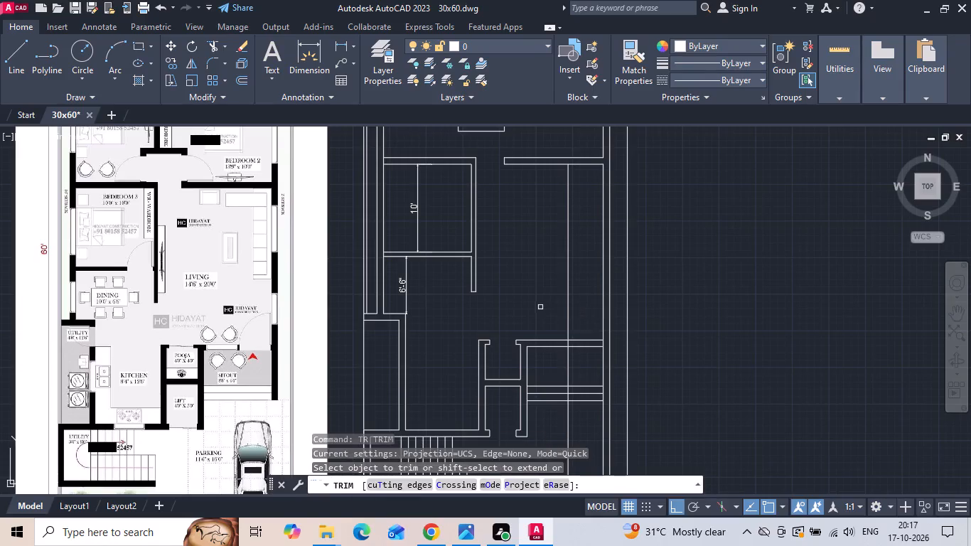
left_click_drag(542, 306, 557, 379)
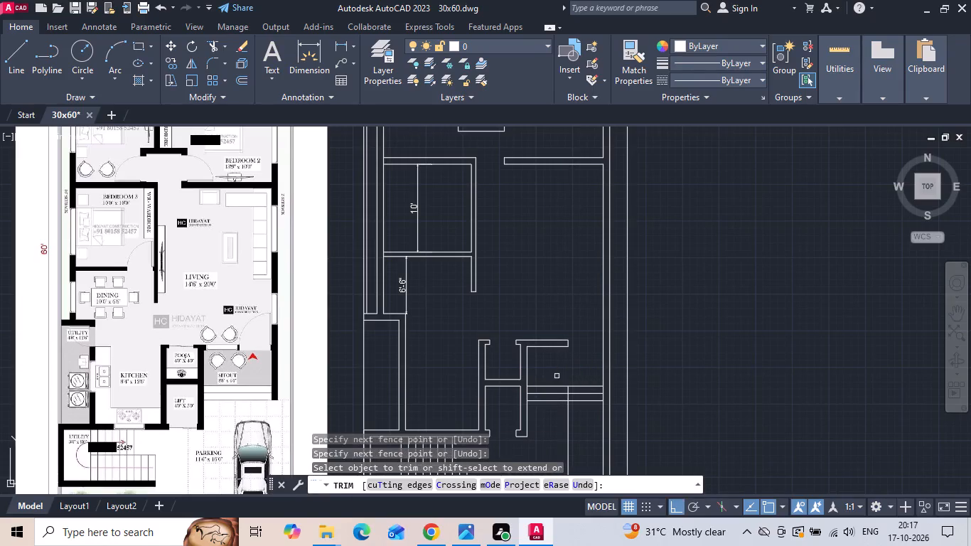
key("Escape")
Delete the leftover part of the offset line running through the sitout steps and parking.
left_click(569, 412)
key("Delete")
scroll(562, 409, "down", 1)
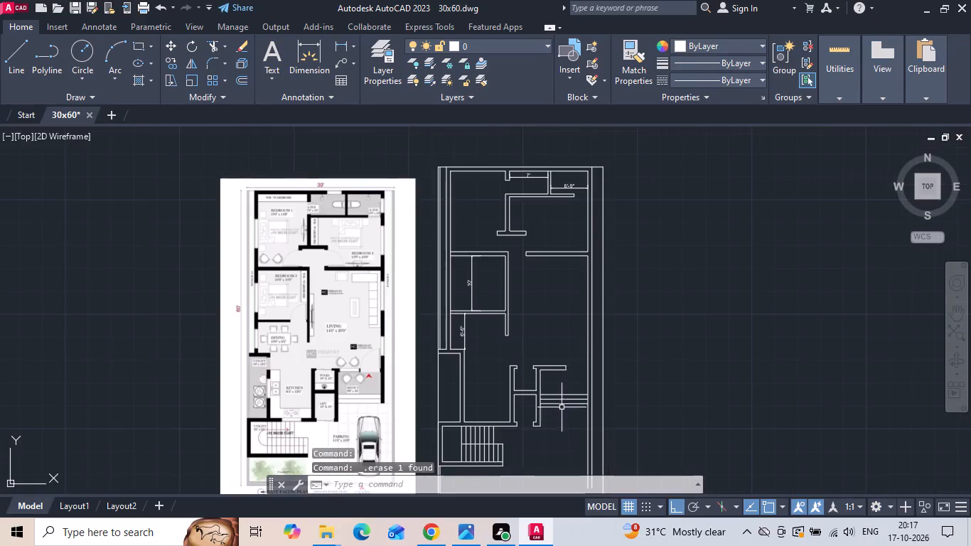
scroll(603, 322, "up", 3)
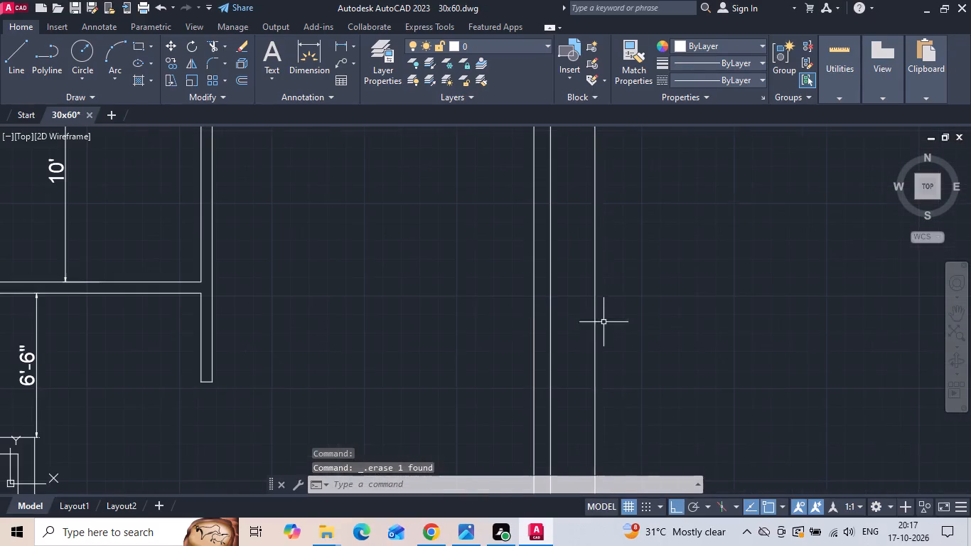
Copy the outer line of the living room's side wall 1'8" toward the plot boundary as the compound wall's inner line.
left_click(550, 318)
right_click(550, 318)
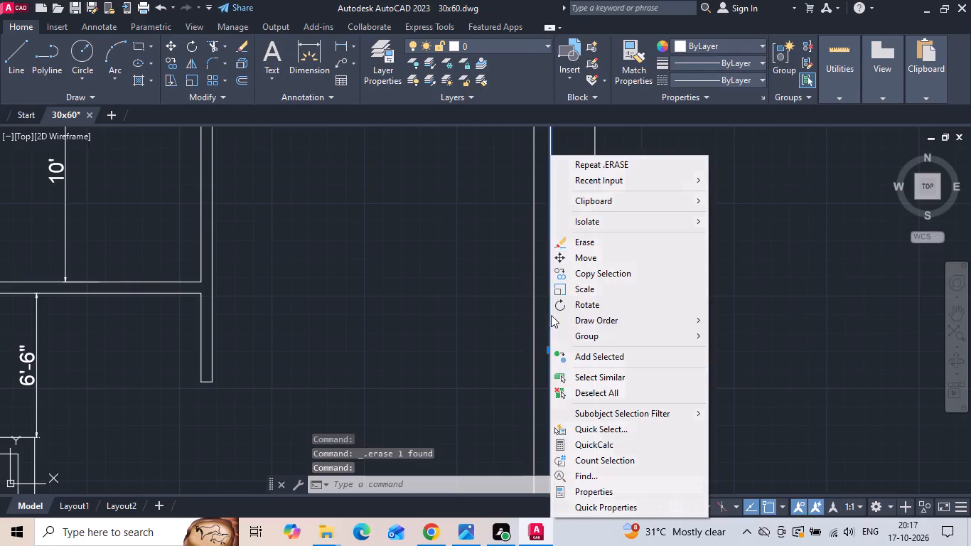
left_click(572, 277)
left_click_drag(670, 305, 696, 309)
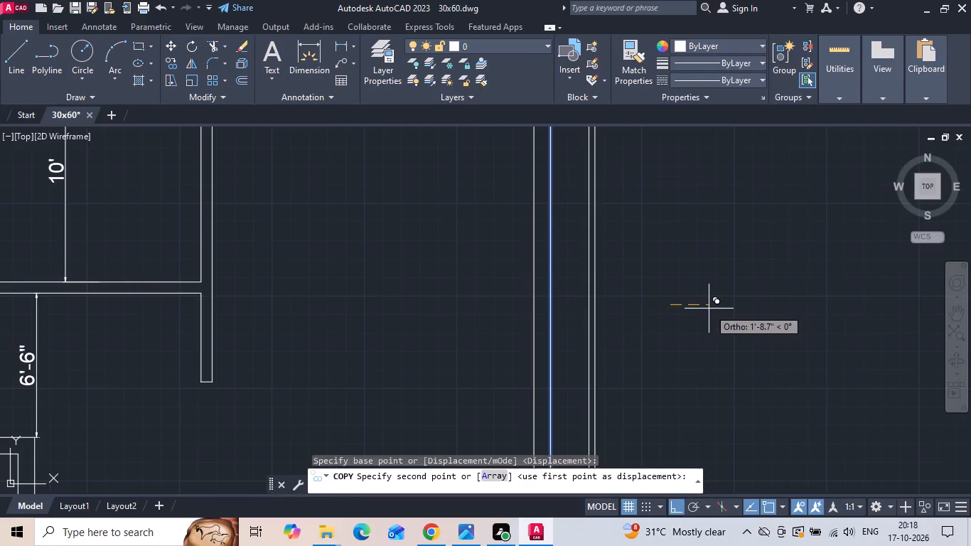
type("1'8")
key("space")
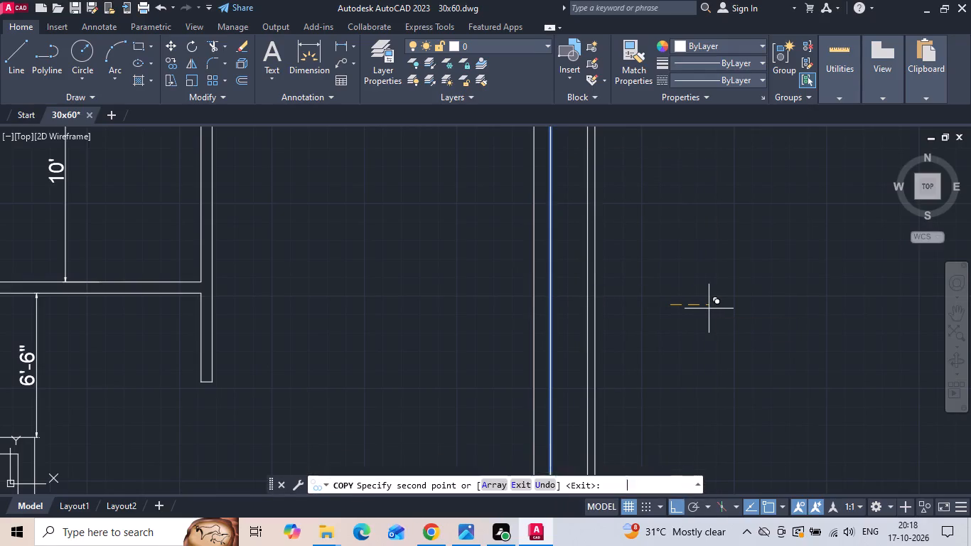
scroll(570, 240, "down", 2)
key("Escape")
scroll(562, 245, "down", 1)
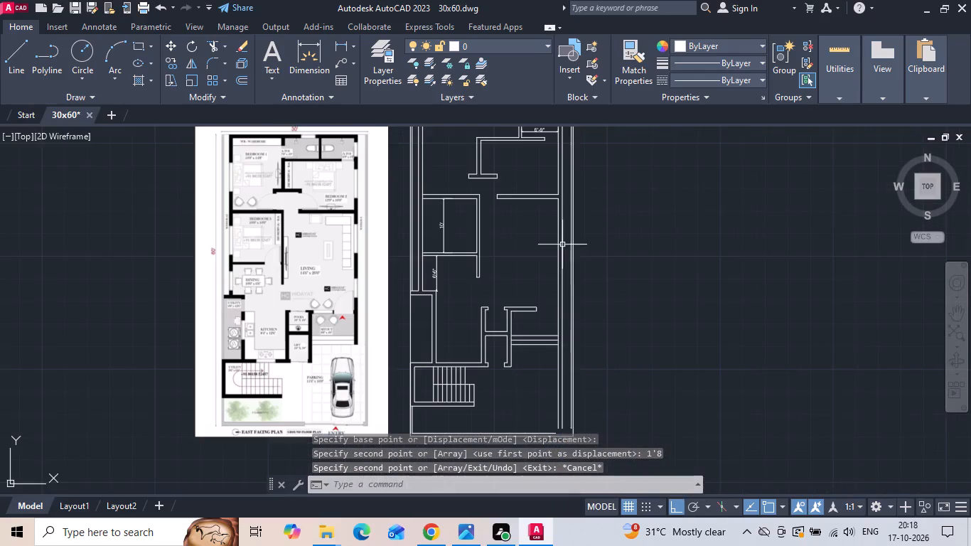
Extend the front line of the sitout steps across to the outer line of the side wall.
middle_click_drag(548, 350, 535, 245)
scroll(554, 349, "up", 2)
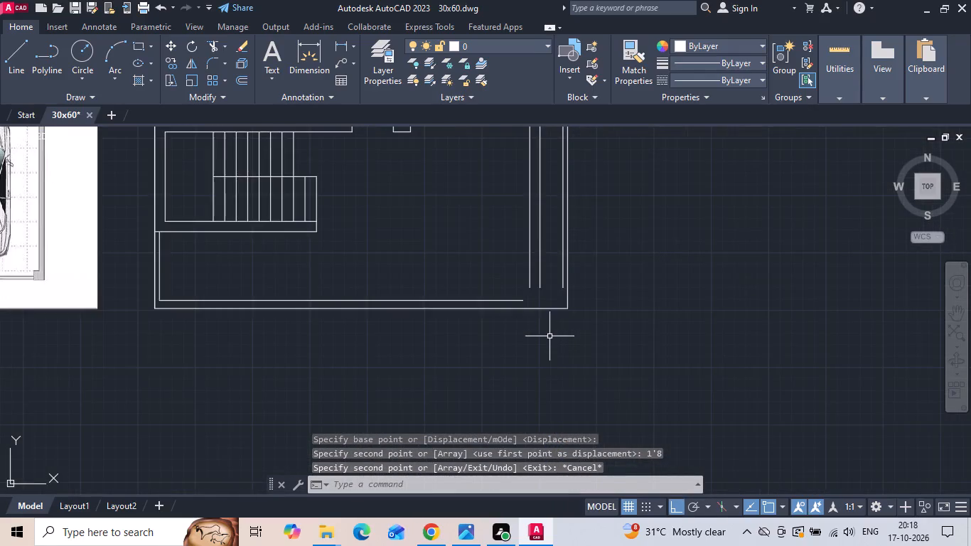
scroll(549, 336, "down", 2)
scroll(501, 260, "up", 1)
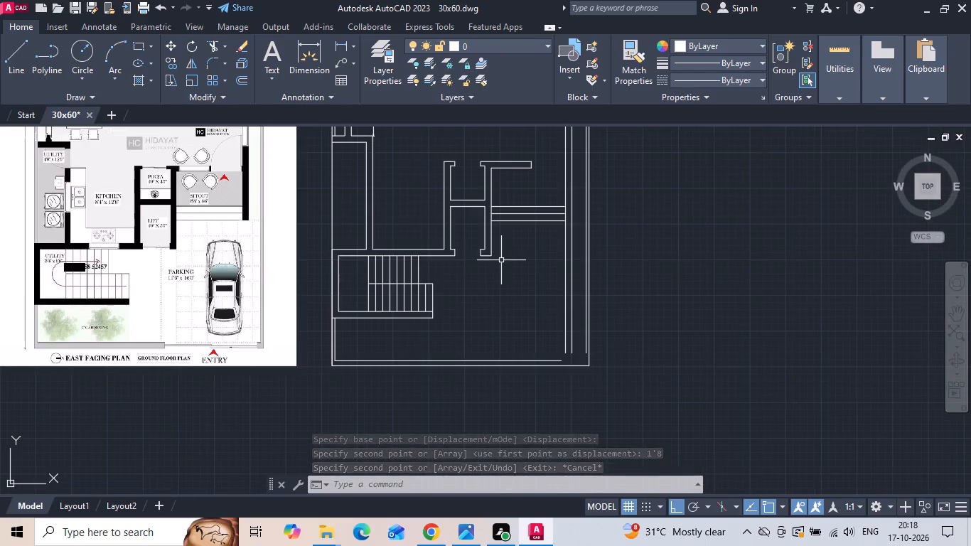
type("ex")
key("space")
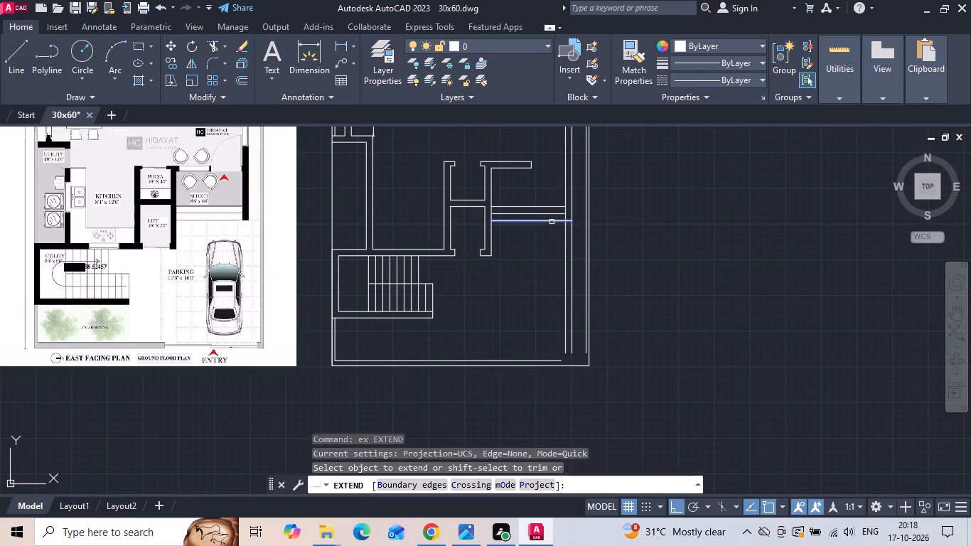
left_click(553, 220)
key("Escape")
Trim both side wall lines running through the parking past the front line of the sitout steps.
type("tr")
key("space")
key("space")
left_click_drag(559, 293, 567, 285)
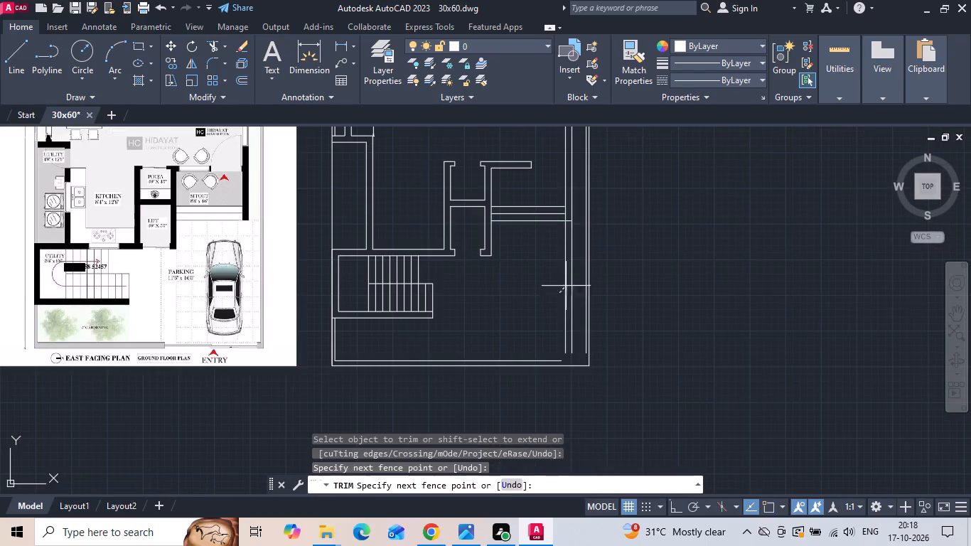
left_click_drag(567, 285, 574, 277)
key("Escape")
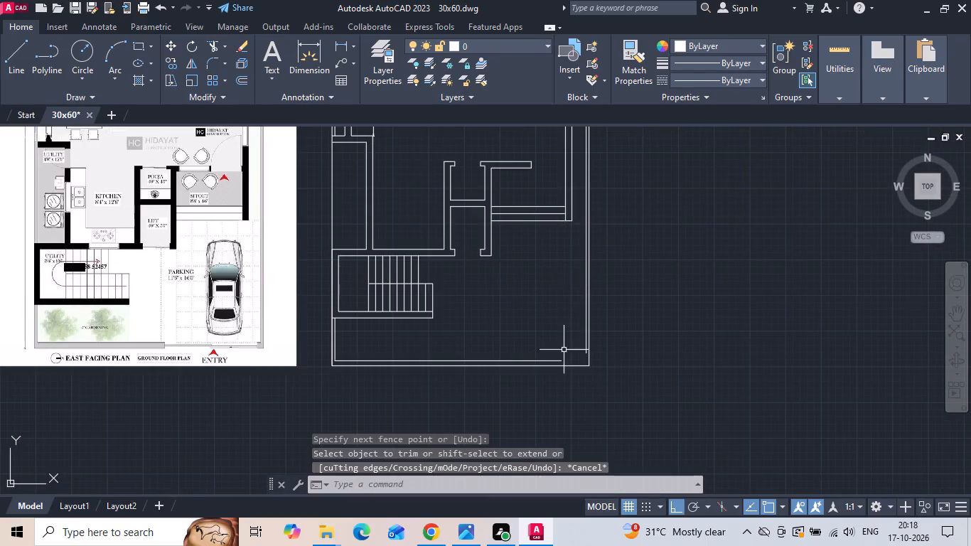
Extend the inner lines of the front and side compound walls to meet at the parking corner.
scroll(564, 350, "up", 2)
type("ex")
key("space")
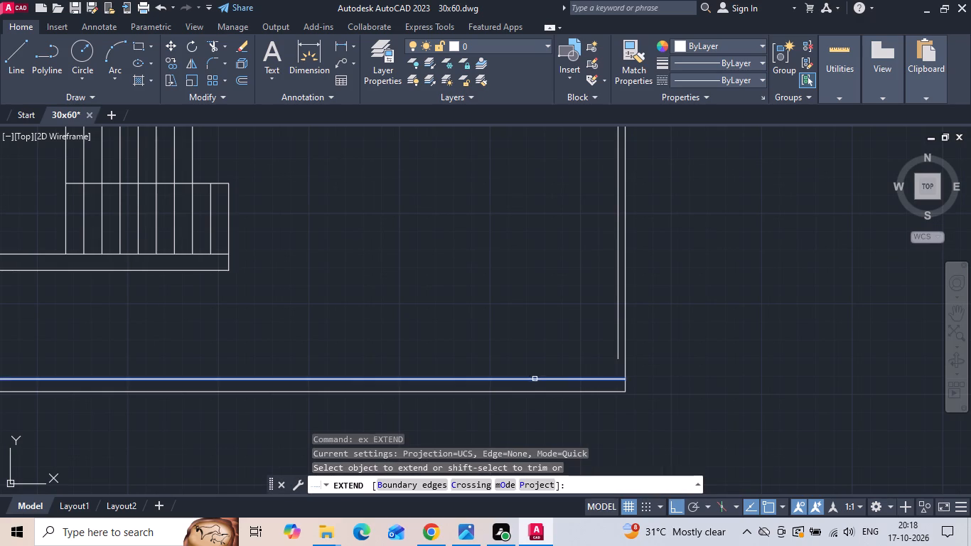
left_click(535, 379)
left_click(621, 350)
left_click(608, 352)
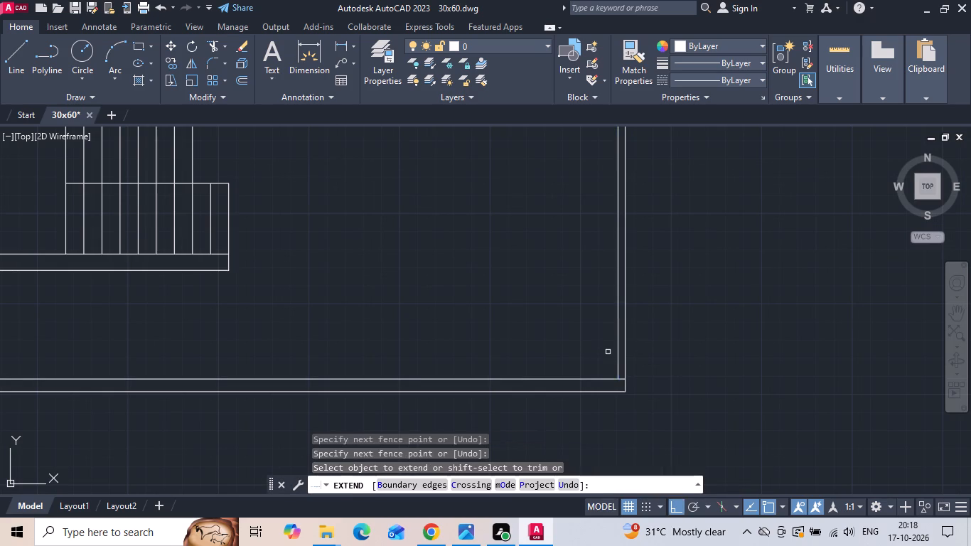
scroll(615, 369, "down", 2)
key("Escape")
Trim the overshooting inner compound wall line at the parking corner of the plot.
type("tr")
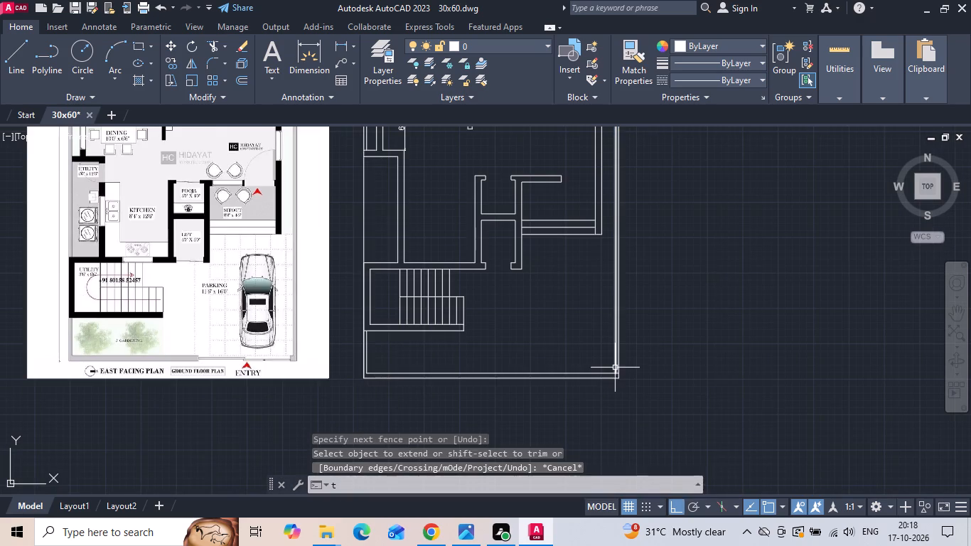
key("space")
scroll(614, 368, "up", 3)
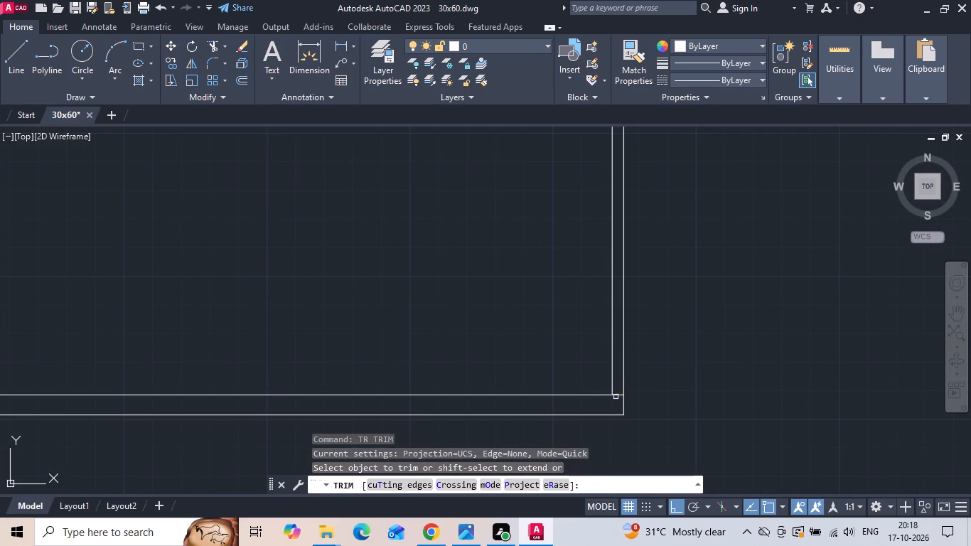
left_click(617, 395)
scroll(678, 362, "down", 3)
key("Escape")
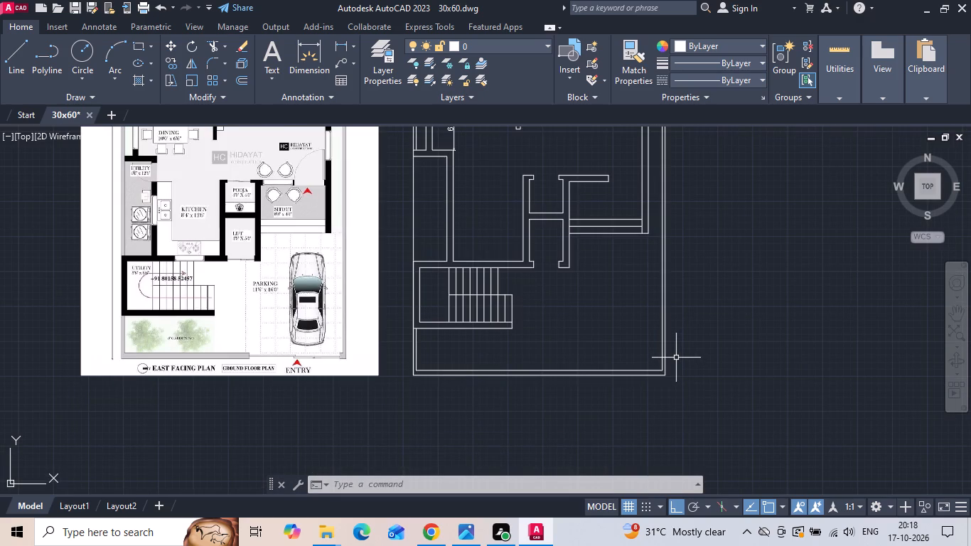
Add a linear dimension for the parking depth from the sitout steps to the front compound wall's inner line.
left_click(338, 51)
left_click(611, 239)
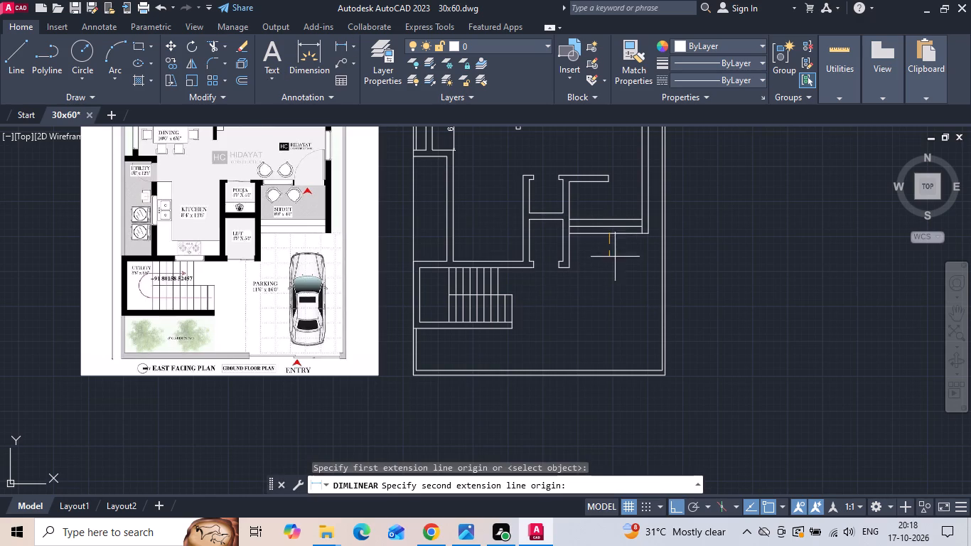
scroll(616, 348, "up", 1)
left_click(605, 382)
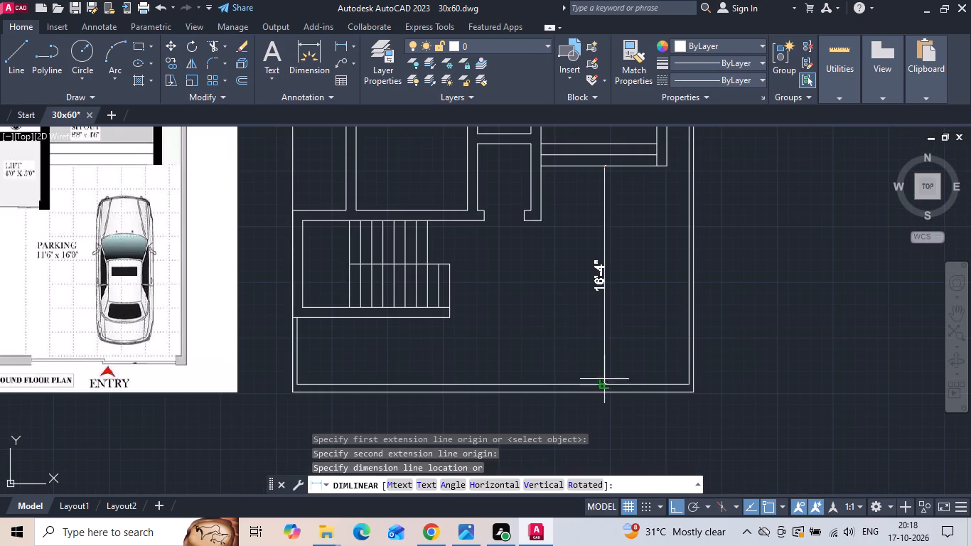
left_click(599, 369)
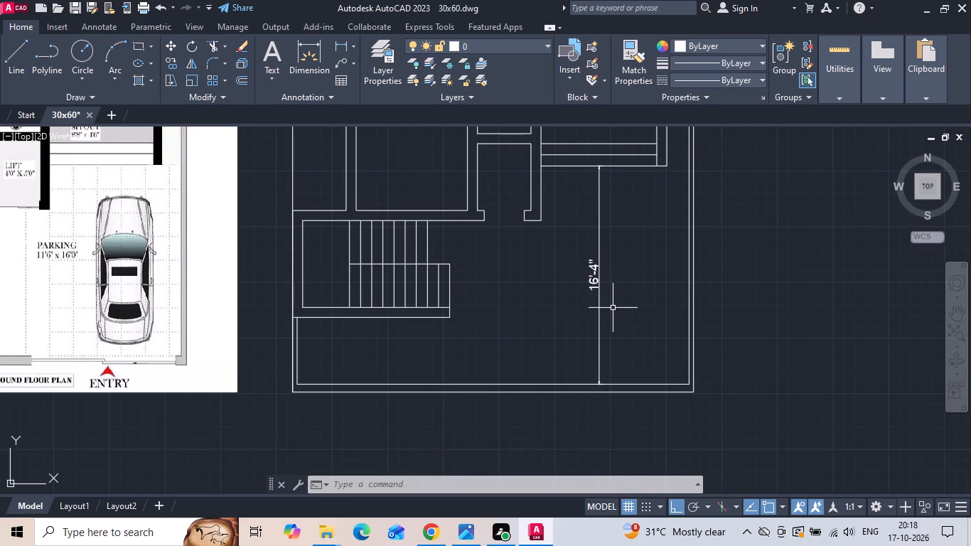
Dimension the sitout's depth from the living room wall to the first step line.
middle_click_drag(613, 316, 624, 411)
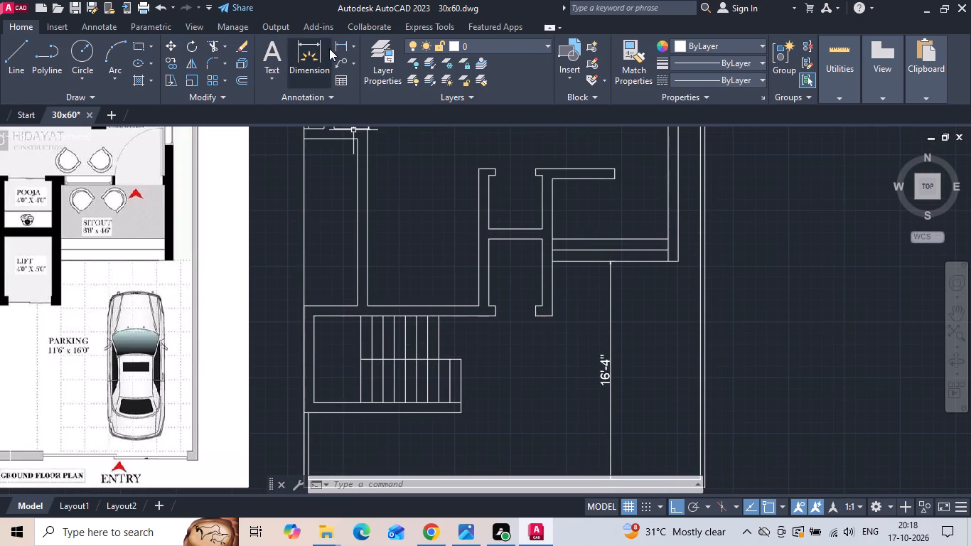
left_click(338, 43)
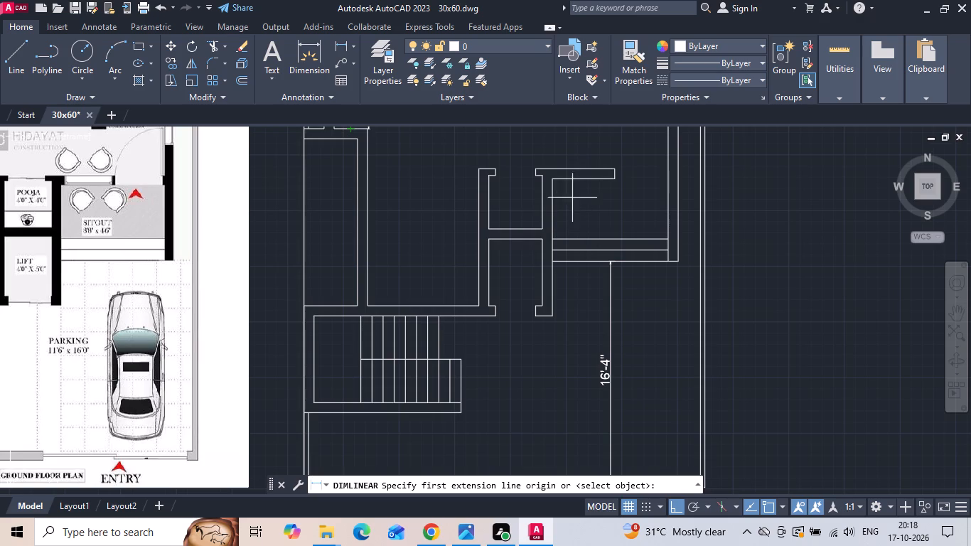
left_click(577, 180)
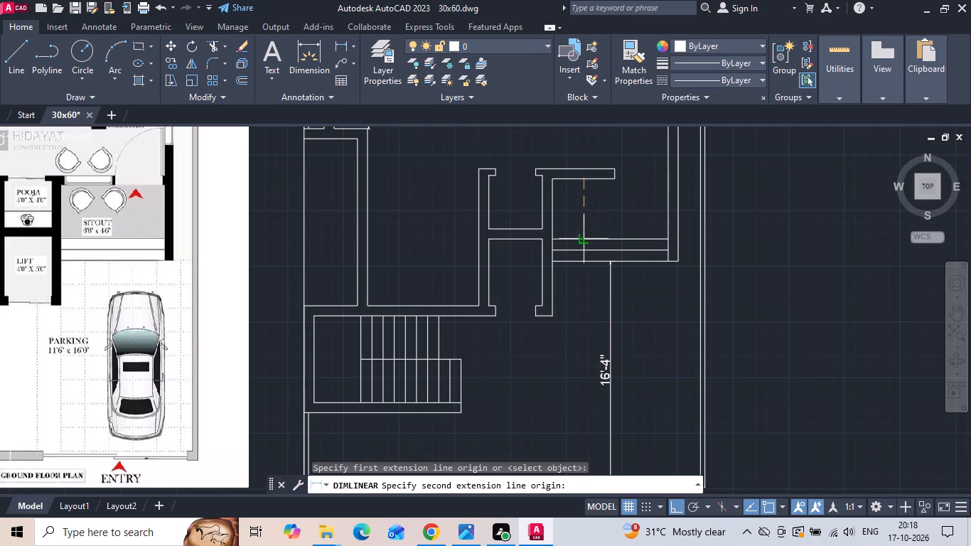
left_click(584, 237)
left_click(583, 237)
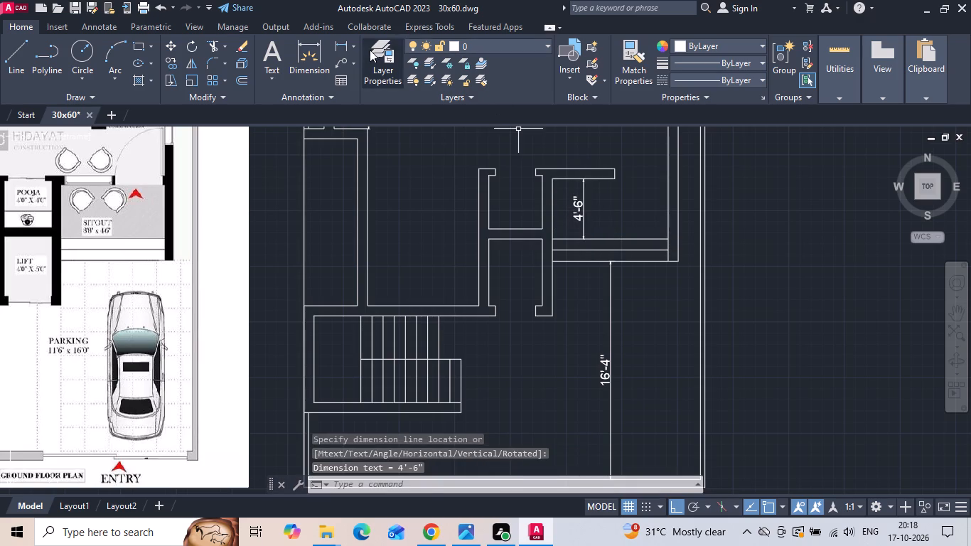
Dimension the sitout's width from the lift and pooja wall to the outer side wall.
left_click(338, 42)
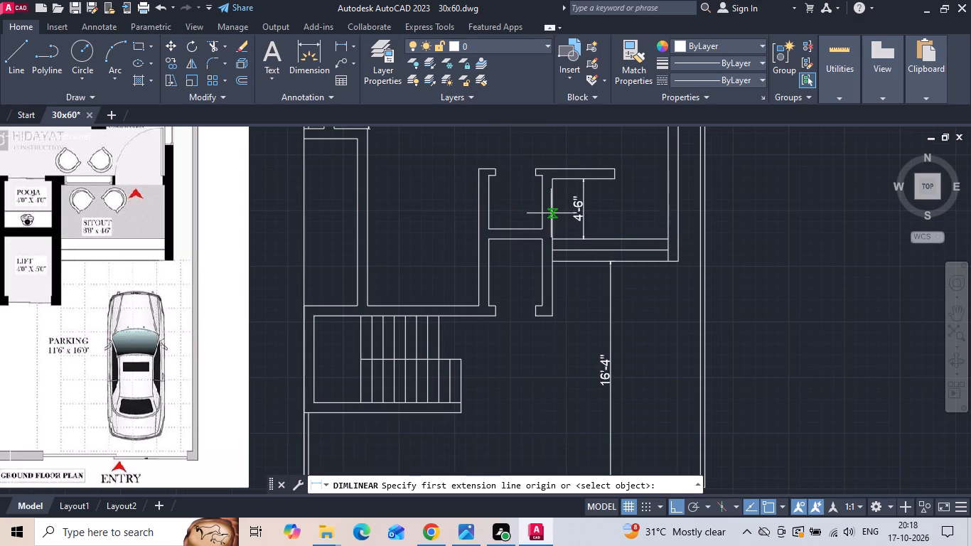
left_click(552, 215)
left_click(667, 217)
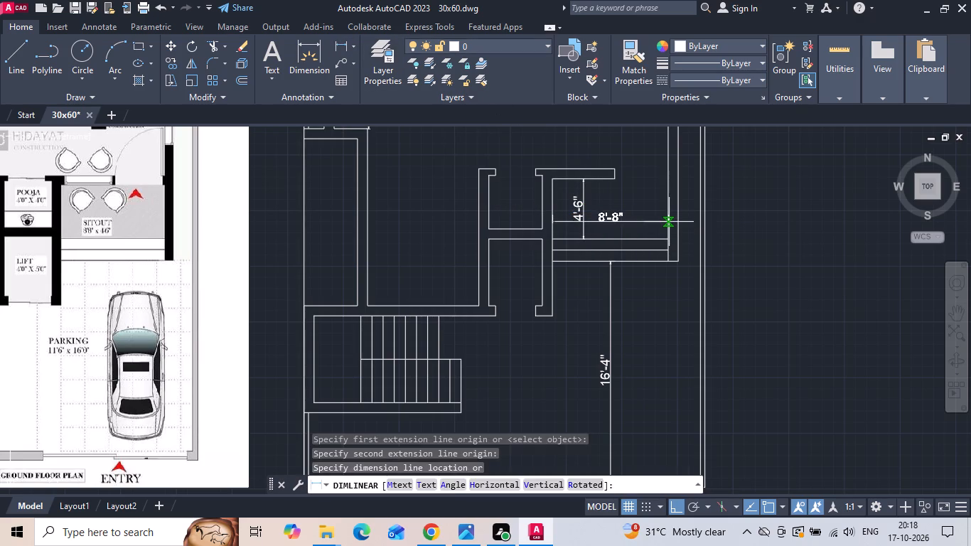
left_click(669, 222)
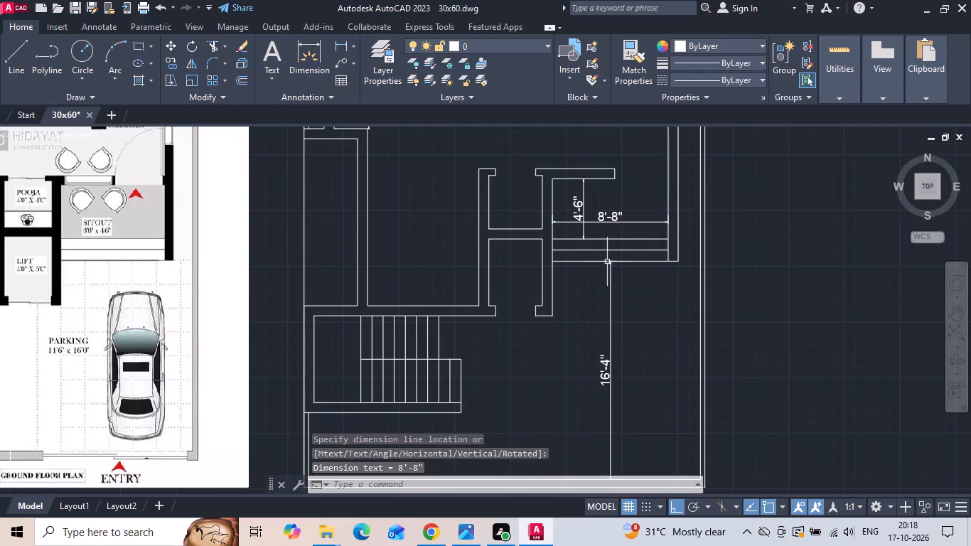
Dimension the garden's depth from the front compound wall's inner line to the staircase wall.
scroll(537, 333, "down", 1)
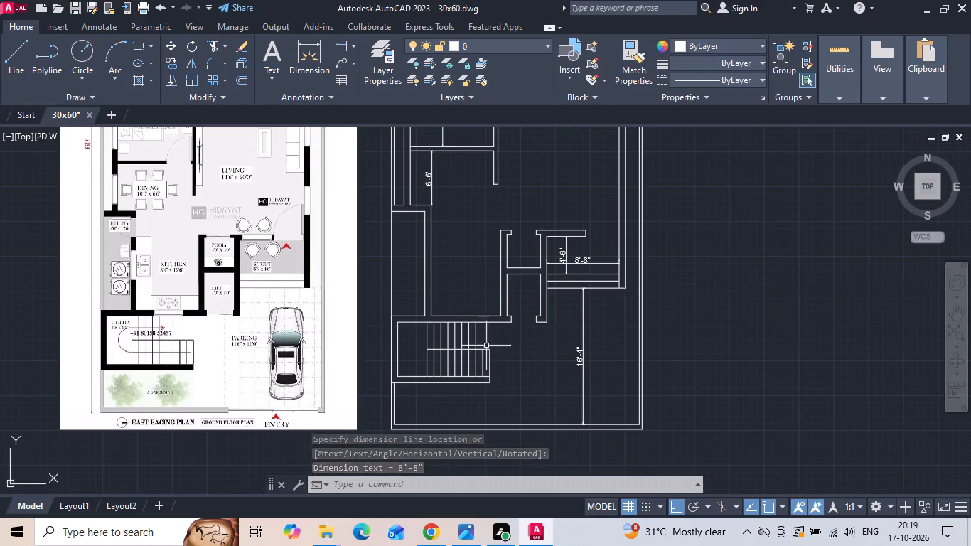
scroll(296, 366, "up", 2)
scroll(292, 350, "down", 1)
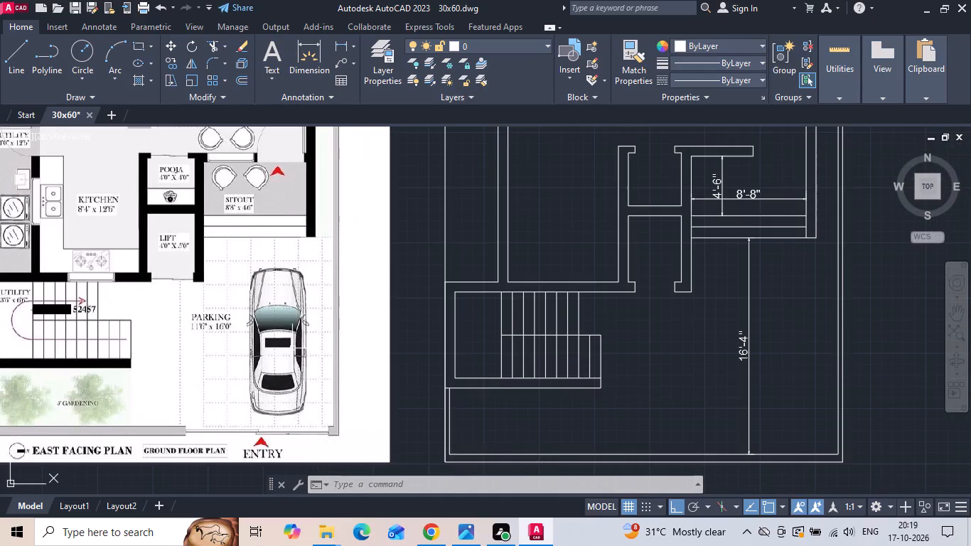
left_click(338, 40)
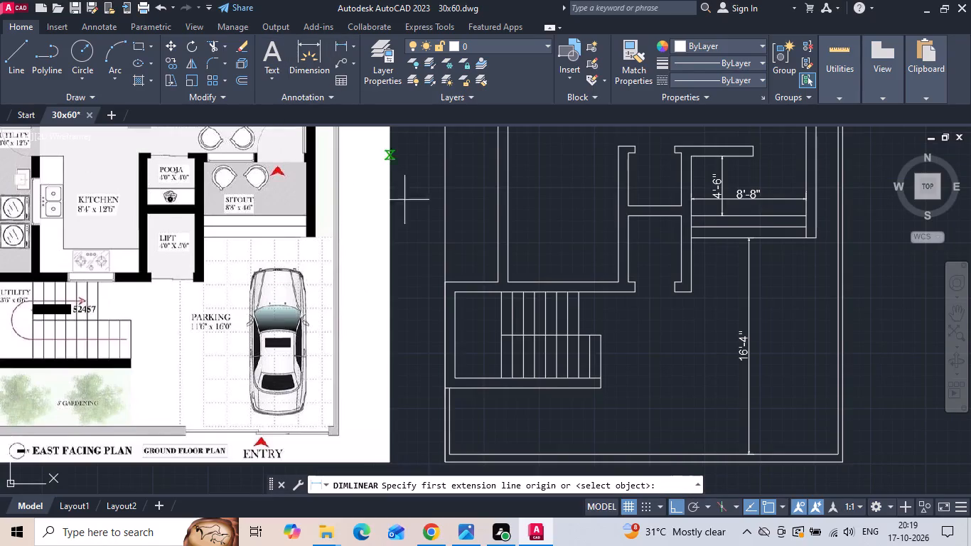
left_click(508, 453)
left_click(510, 390)
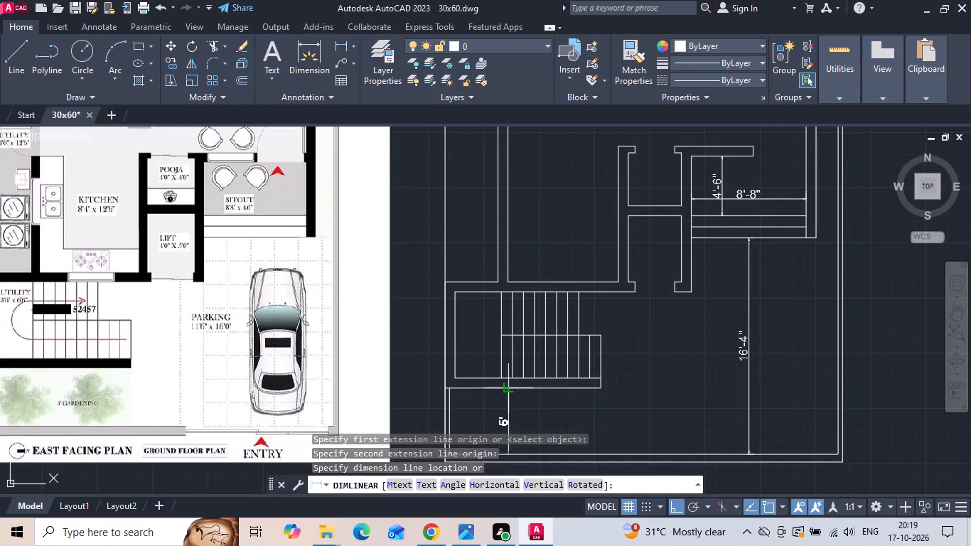
scroll(511, 391, "up", 1)
left_click(511, 391)
scroll(513, 392, "down", 1)
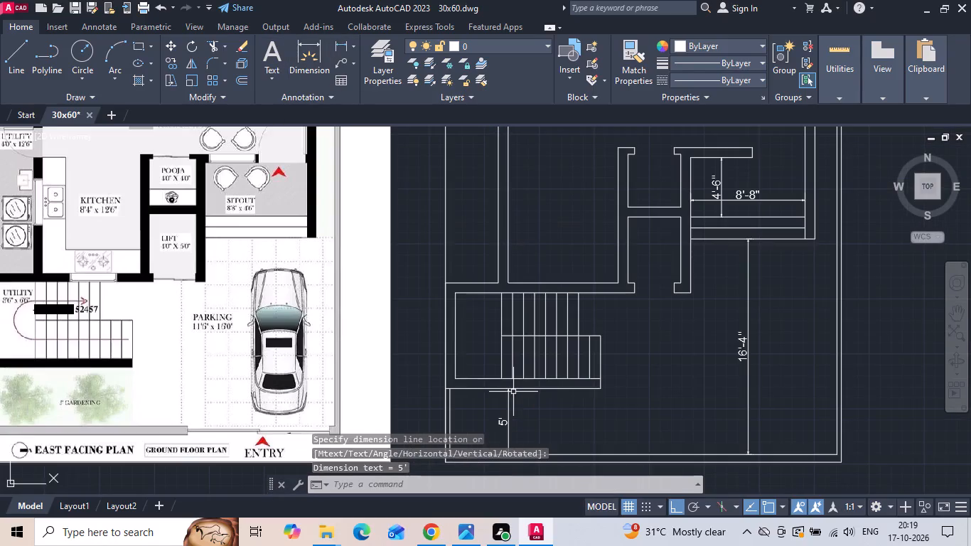
Trim the rear wall's inner line where the partition between the two toilets joins it.
scroll(63, 398, "up", 2)
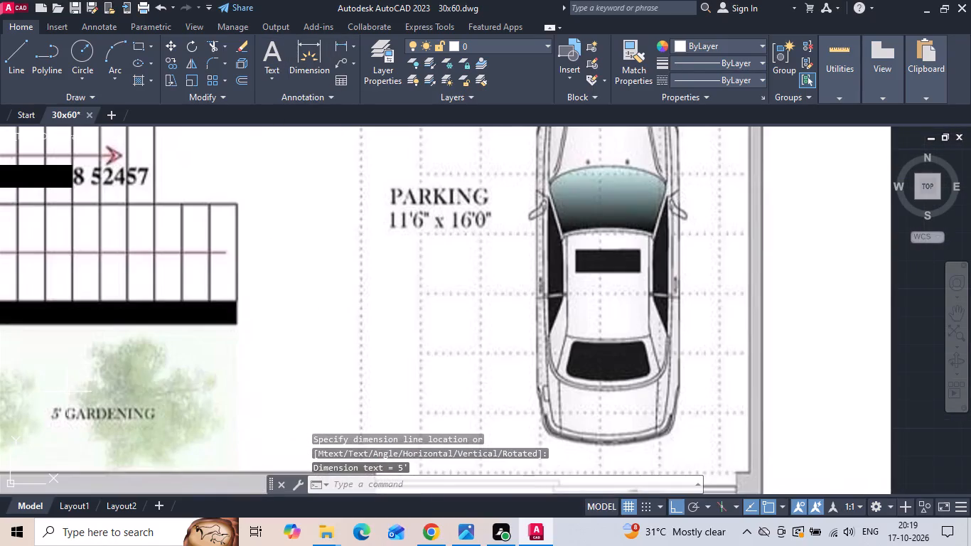
scroll(281, 406, "down", 3)
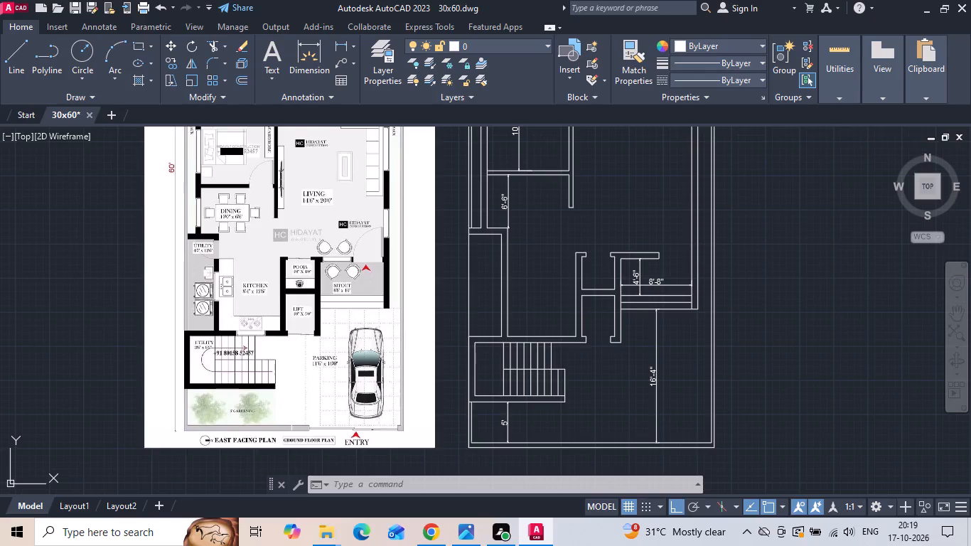
scroll(293, 409, "down", 2)
scroll(321, 255, "up", 2)
scroll(461, 228, "up", 2)
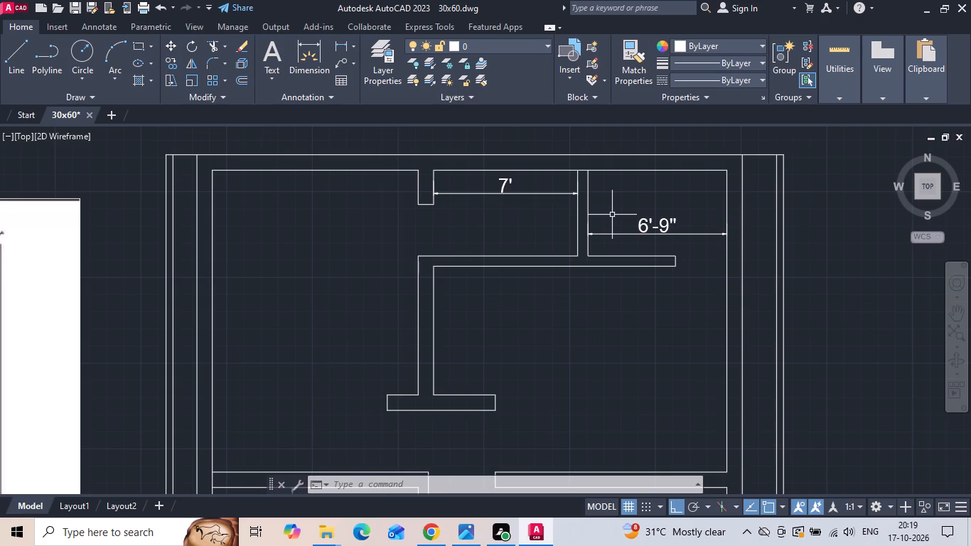
type("tr")
key("space")
key("space")
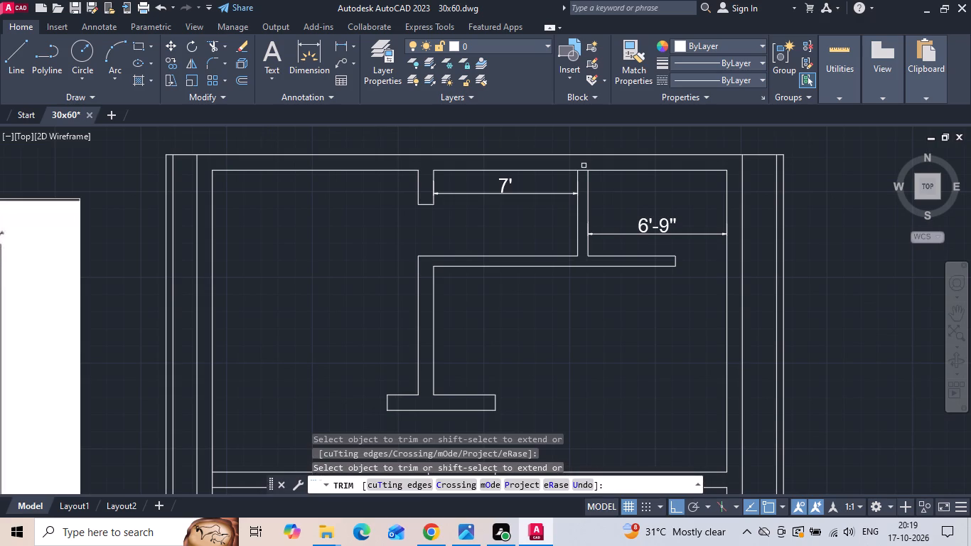
left_click(583, 168)
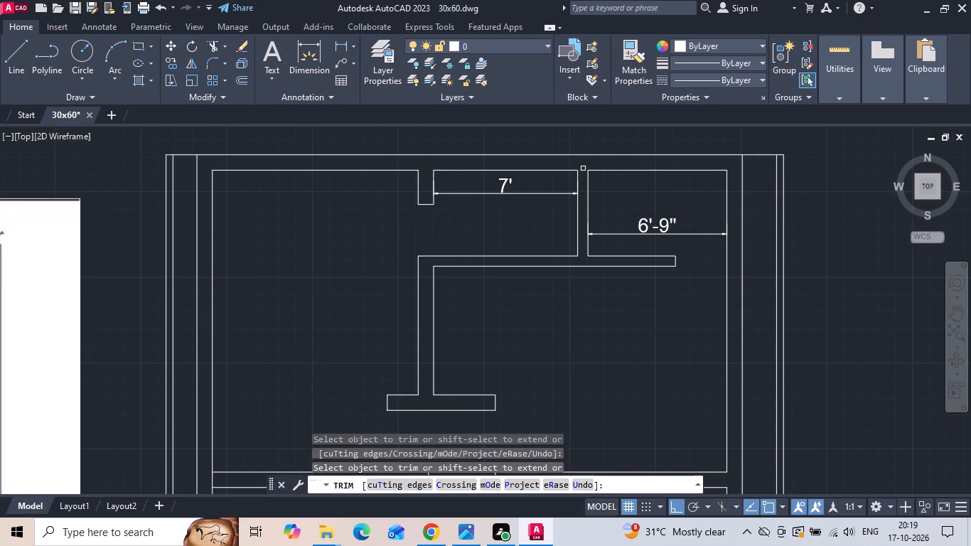
Save the drawing.
key("ctrl+s")
key("ctrl+s")
key("ctrl+s")
key("ctrl+s")
key("ctrl+s")
key("ctrl+s")
key("ctrl+s")
key("ctrl+s")
key("ctrl+s")
key("ctrl+s")
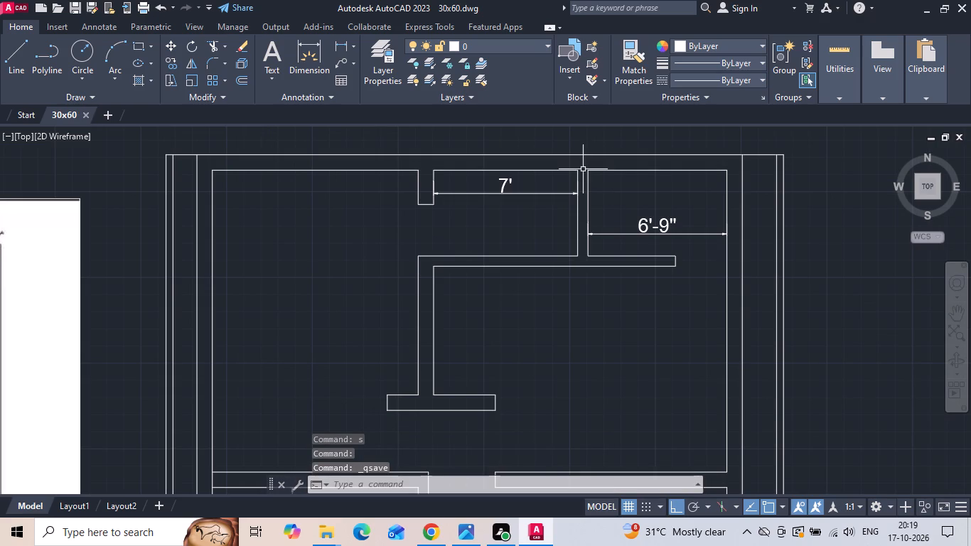
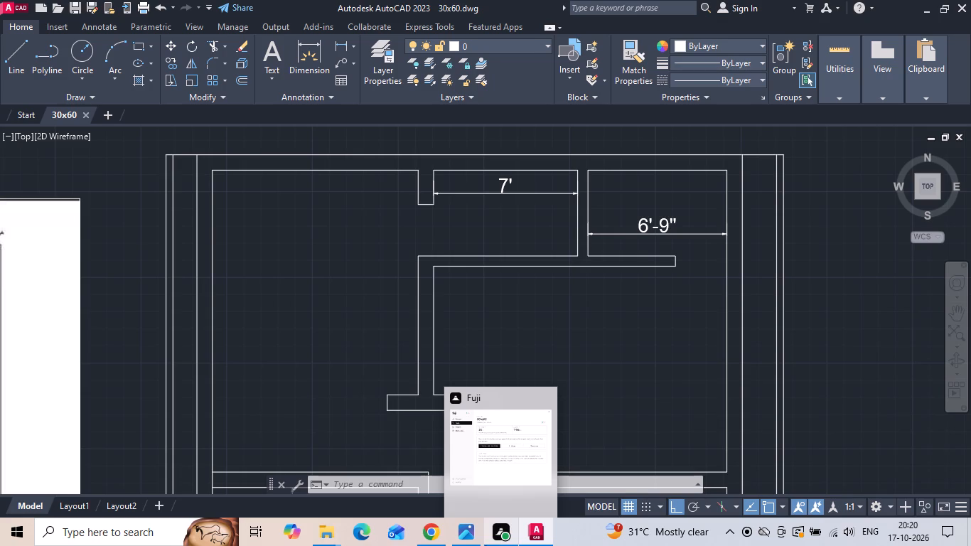
Trim the side wall's inner line where the partition between bedroom 1 and bedroom 3 joins it.
key("Escape")
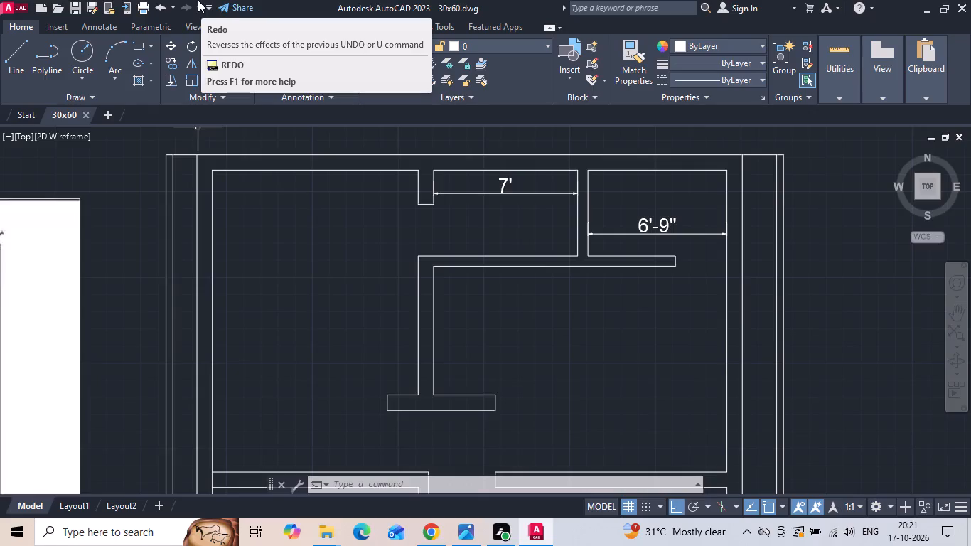
key("Escape")
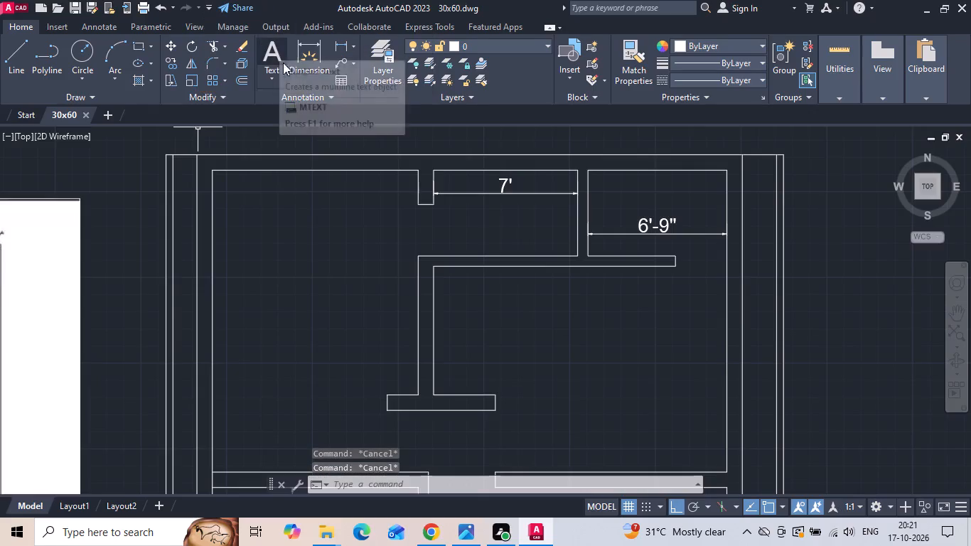
scroll(595, 203, "down", 3)
scroll(556, 279, "up", 1)
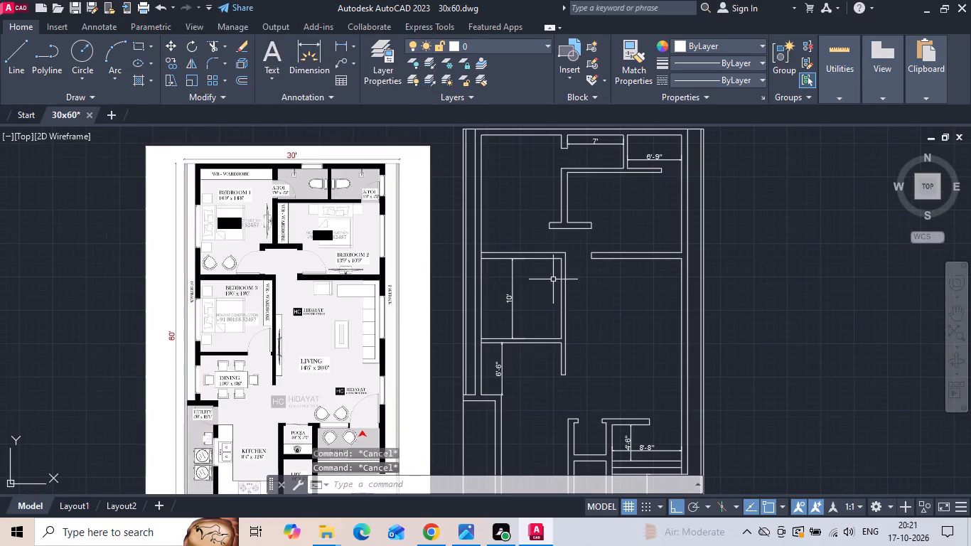
middle_click_drag(429, 186, 430, 270)
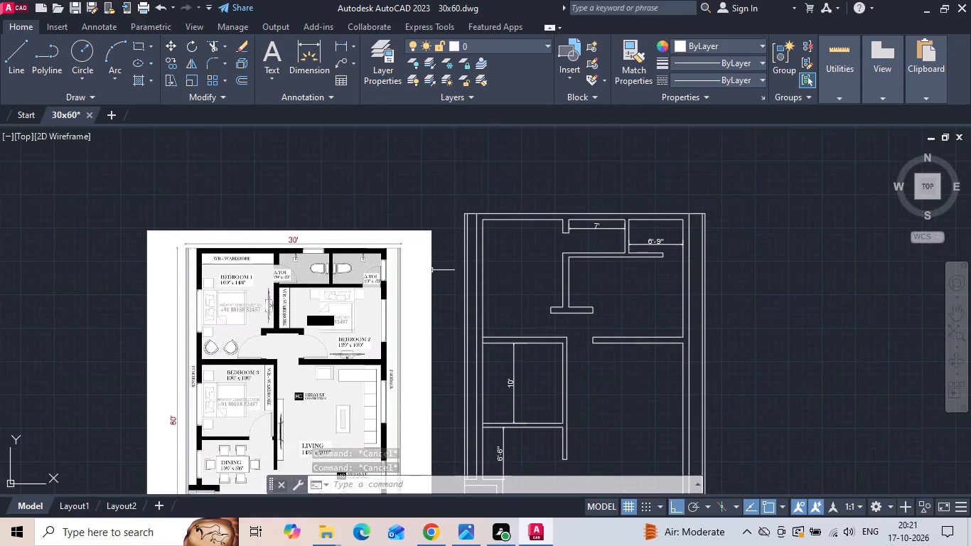
key("Escape")
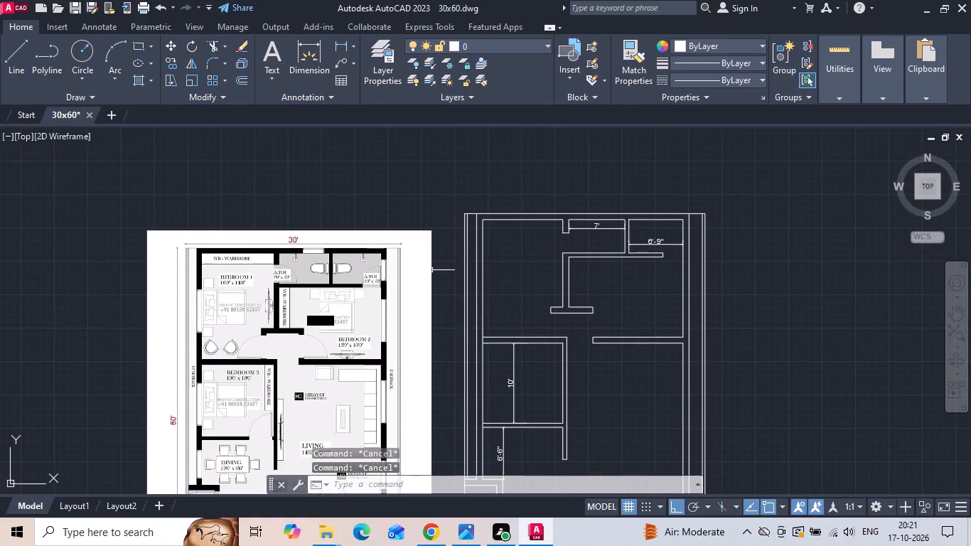
type("tr")
key("space")
key("space")
scroll(480, 325, "up", 2)
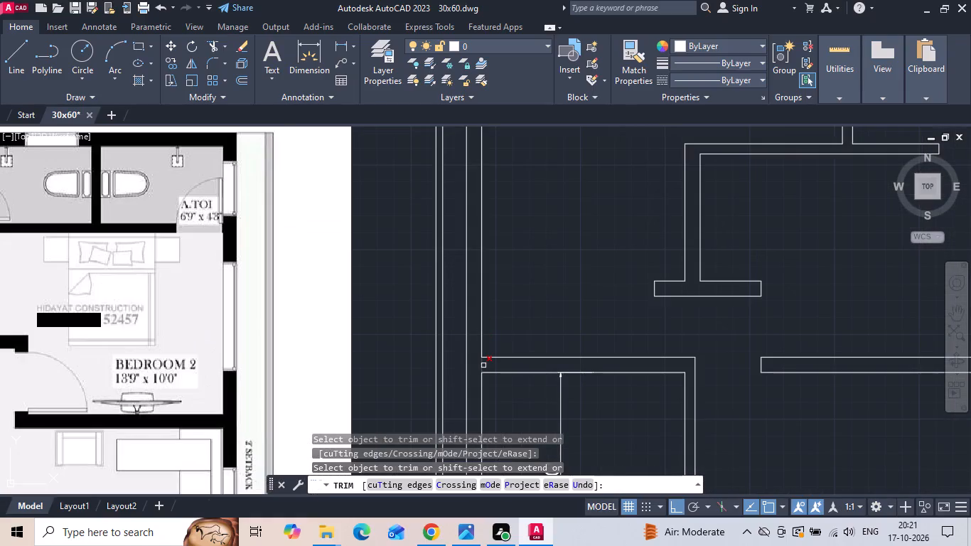
left_click(483, 365)
scroll(512, 286, "down", 2)
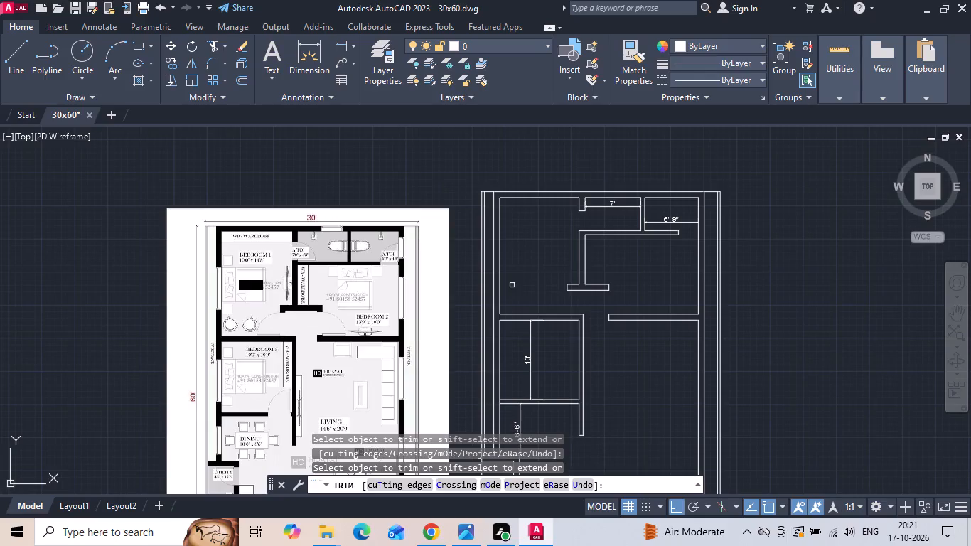
key("Escape")
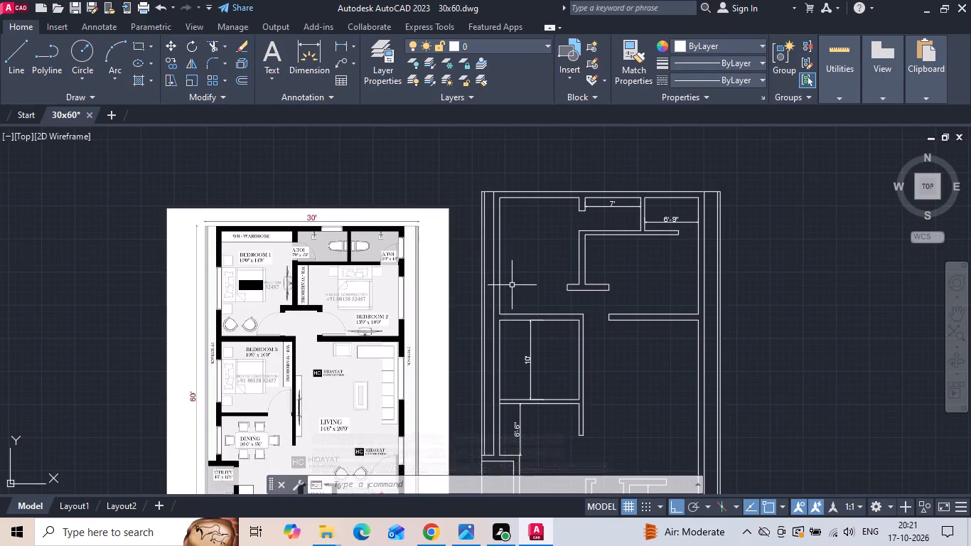
Measure the length of the short wall stub between bedroom 1 and the first toilet.
scroll(548, 188, "up", 1)
left_click(340, 42)
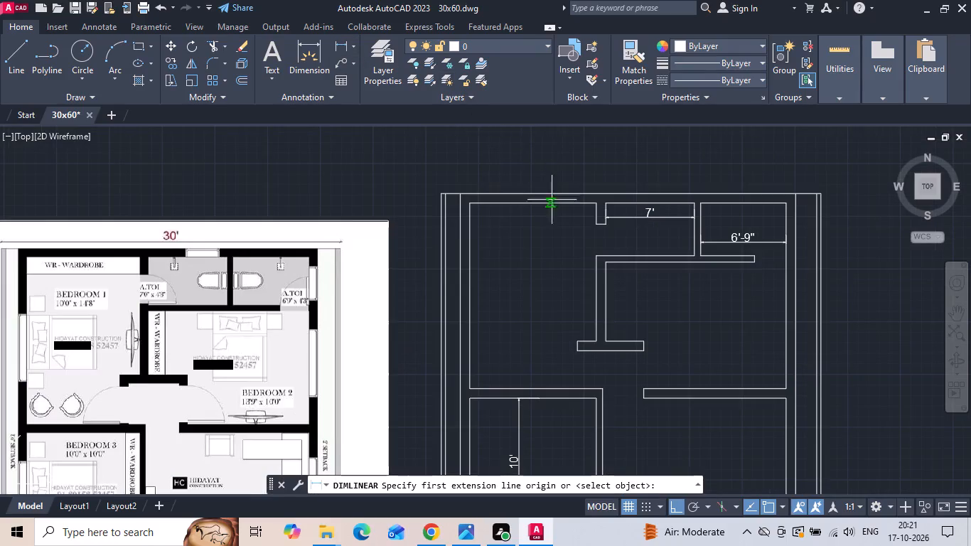
scroll(581, 230, "up", 2)
left_click(621, 215)
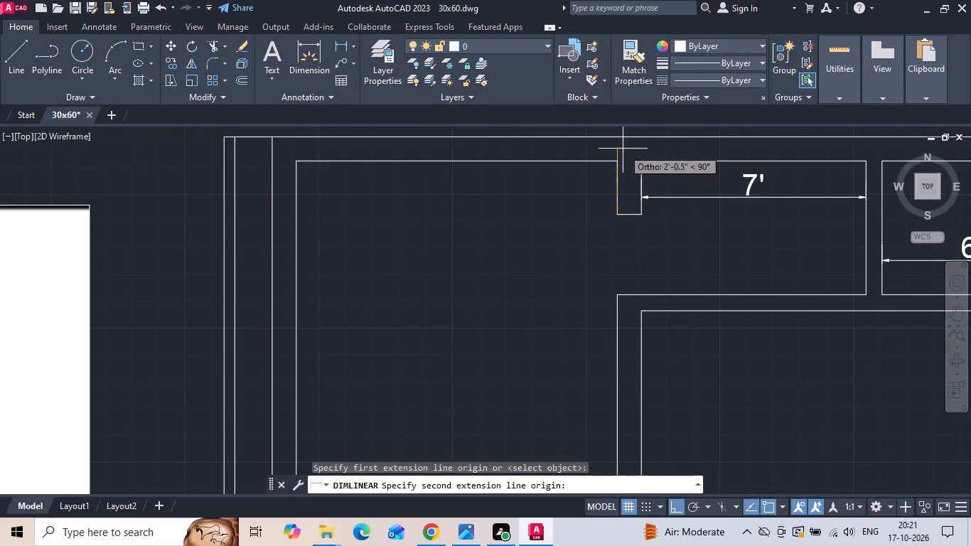
left_click(618, 161)
scroll(576, 297, "down", 1)
key("Escape")
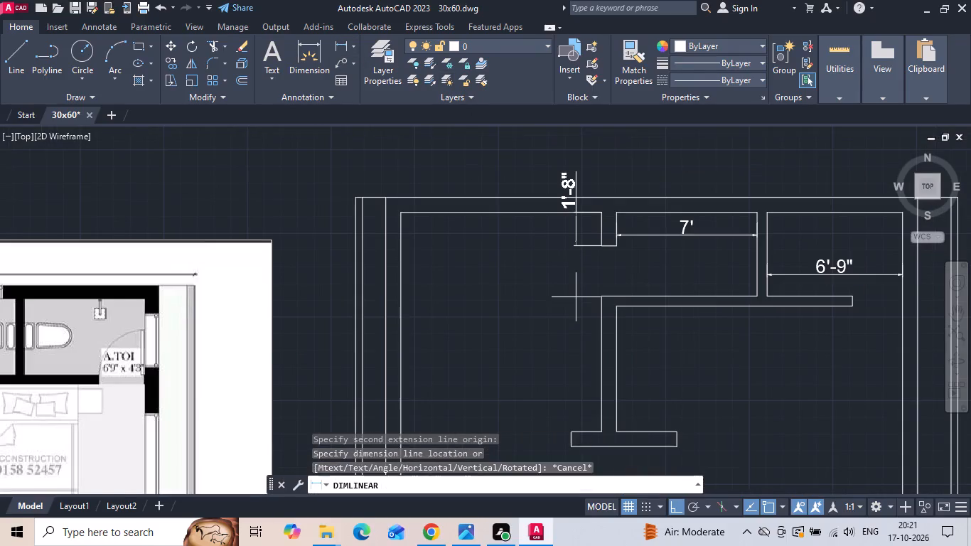
Move both edge lines of the first toilet's door opening 2" toward the rear wall.
scroll(576, 297, "down", 1)
scroll(122, 323, "up", 3)
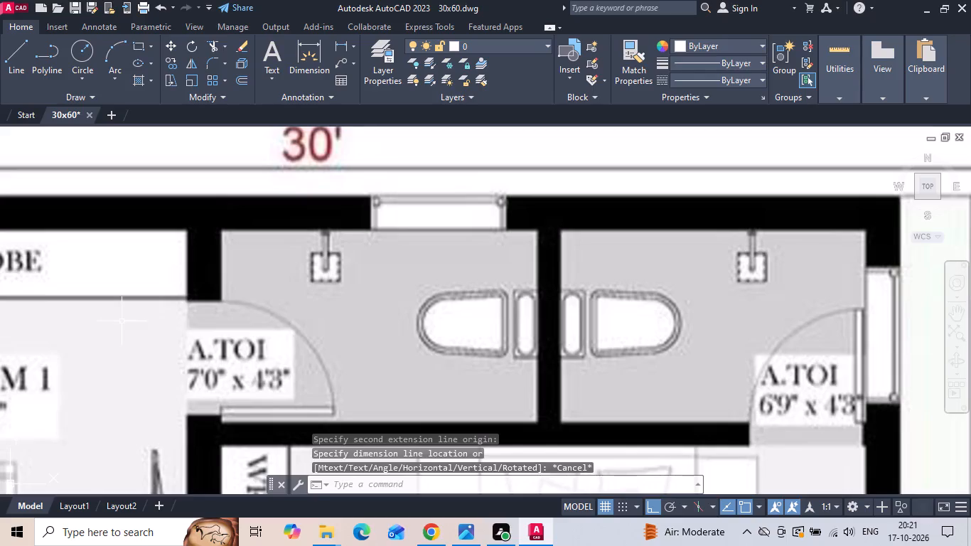
scroll(225, 332, "down", 2)
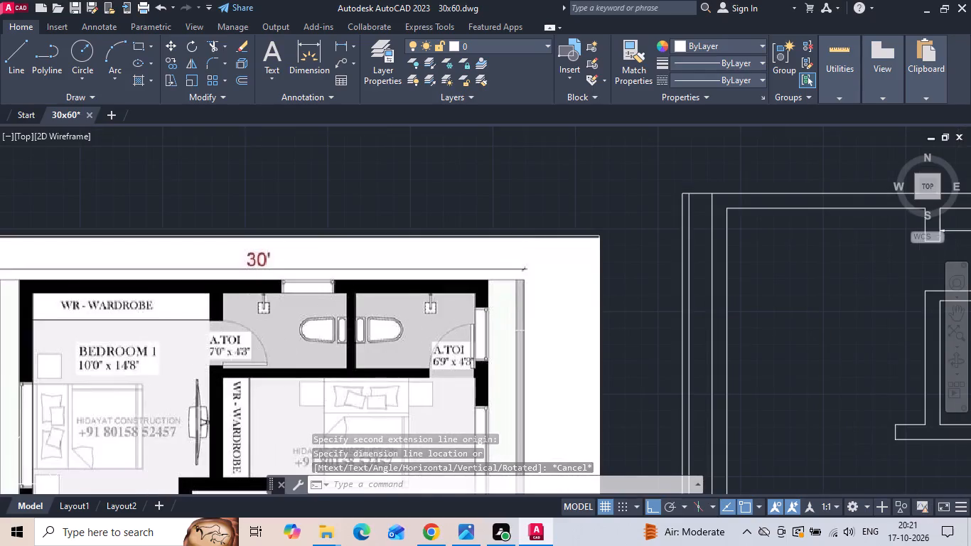
scroll(155, 323, "down", 2)
scroll(465, 309, "up", 3)
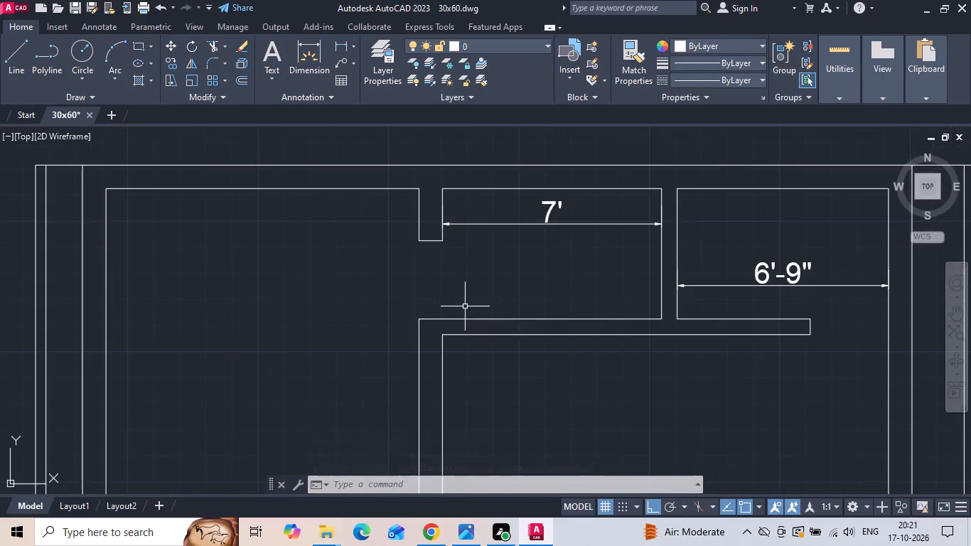
scroll(432, 255, "up", 1)
left_click(431, 232)
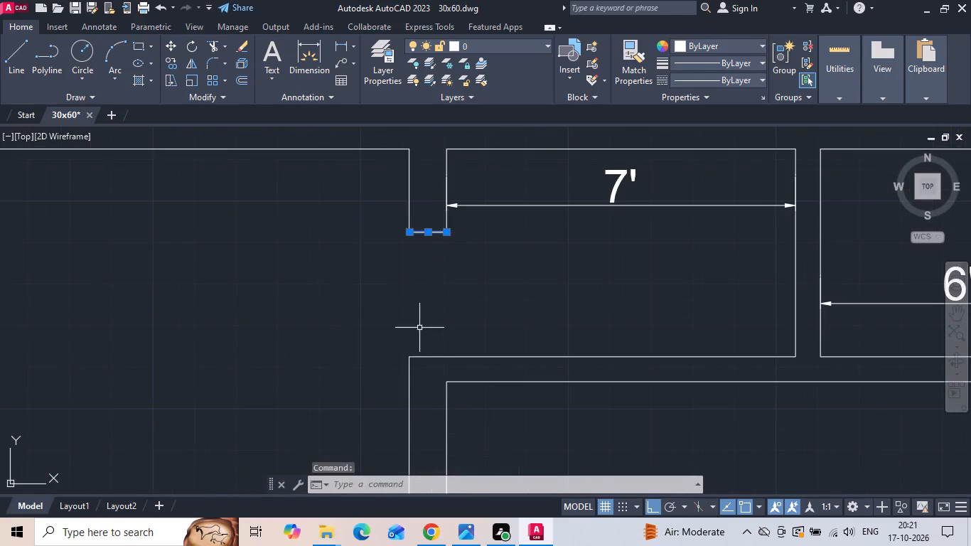
left_click(421, 356)
right_click(427, 338)
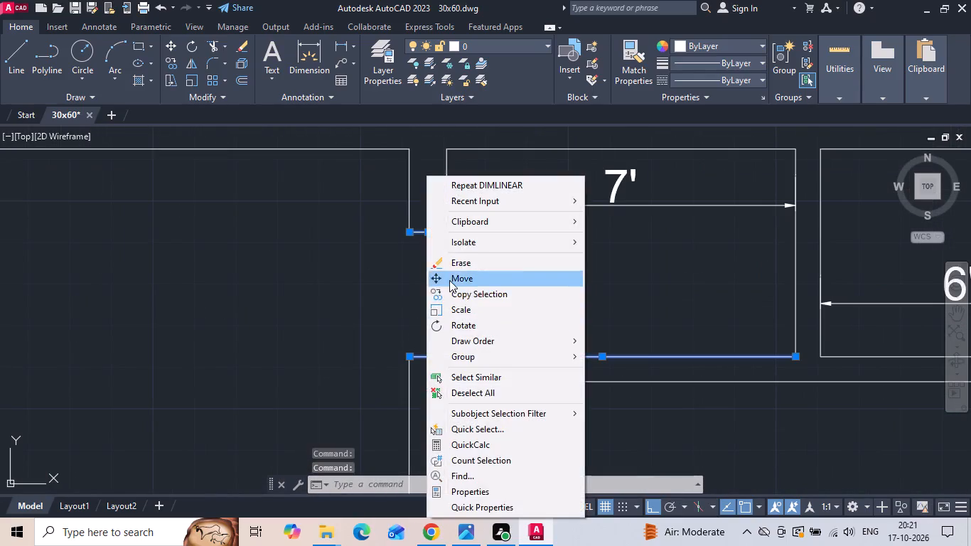
left_click(449, 280)
left_click(493, 314)
type("2")
key("space")
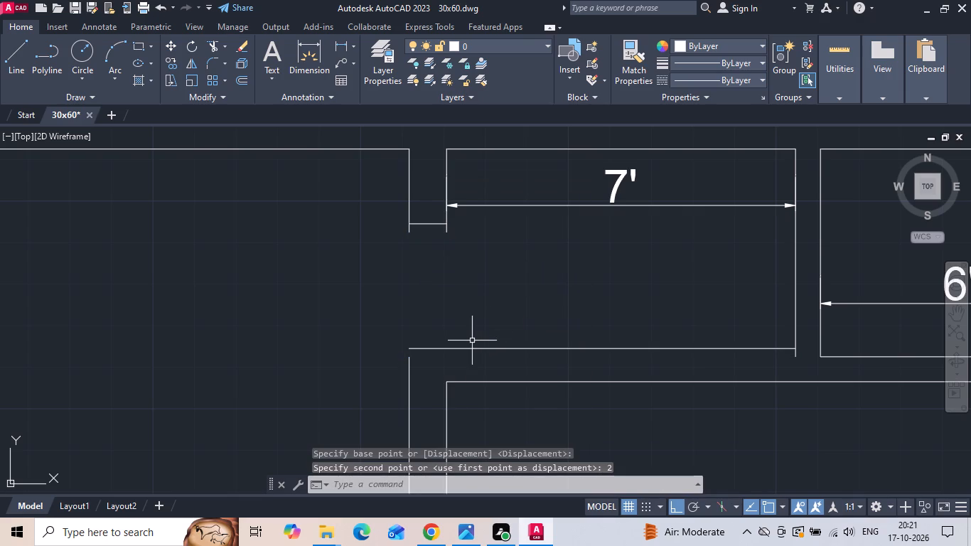
Extend bedroom 1's partition lines to the moved lower opening edge, and the second toilet's lower wall line across the first toilet.
type("ex")
key("space")
left_click(408, 365)
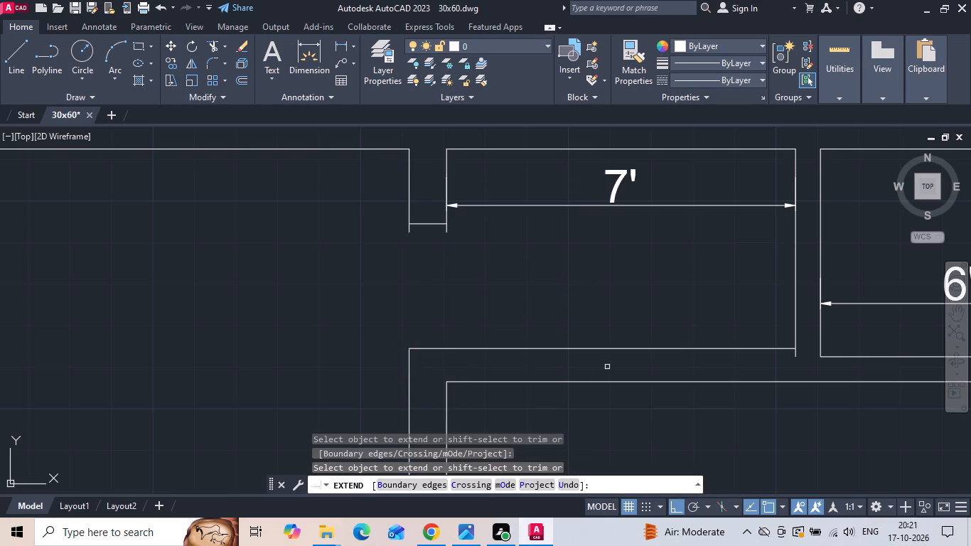
left_click(827, 355)
left_click(817, 356)
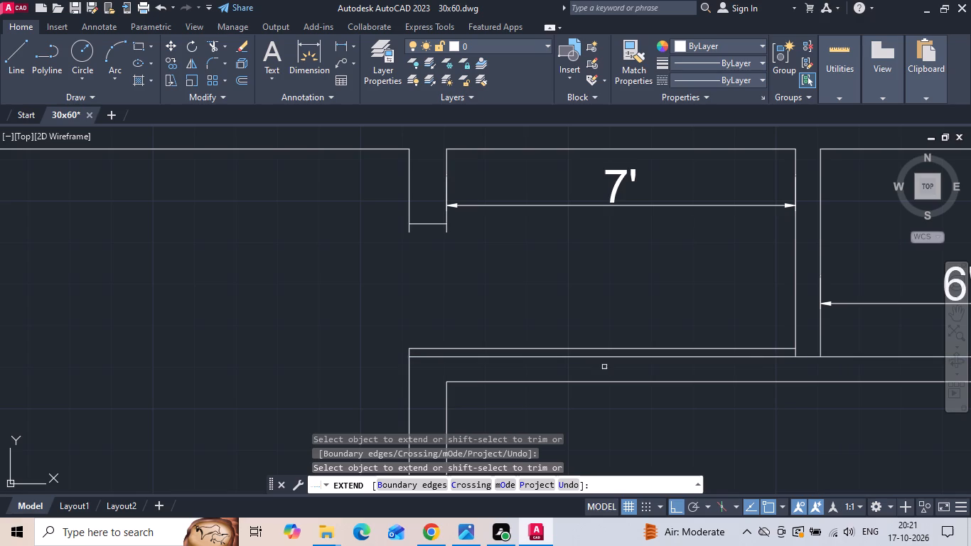
left_click(444, 387)
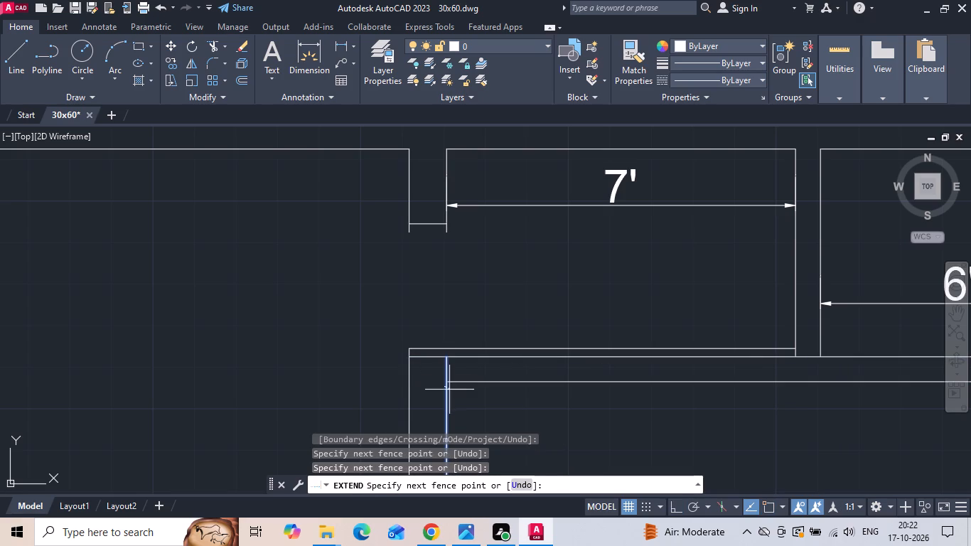
left_click(449, 390)
left_click(448, 376)
key("Escape")
Trim the surplus lines around the first toilet's door opening and lower wall, including the overhangs below the short stub.
type("tr")
key("space")
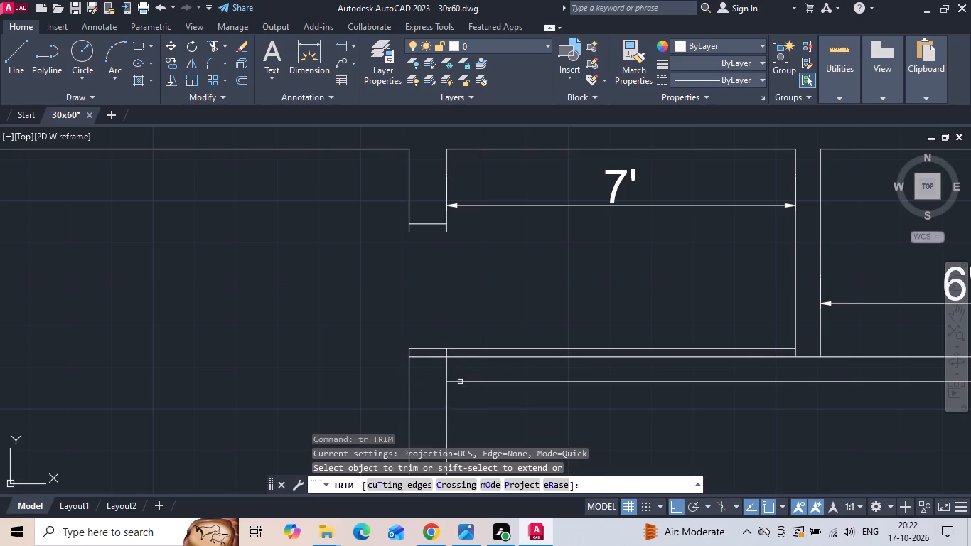
key("space")
left_click(462, 346)
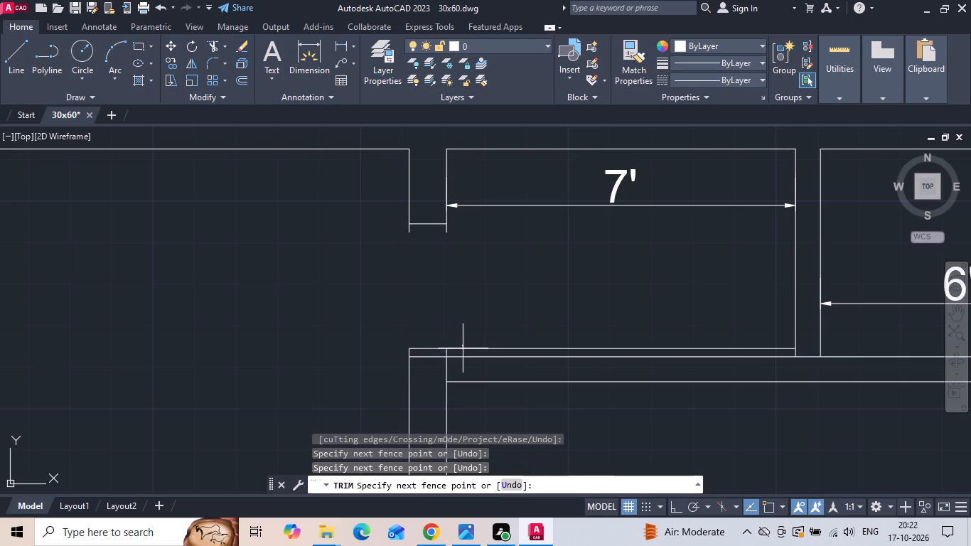
left_click(463, 350)
left_click(434, 357)
left_click(456, 369)
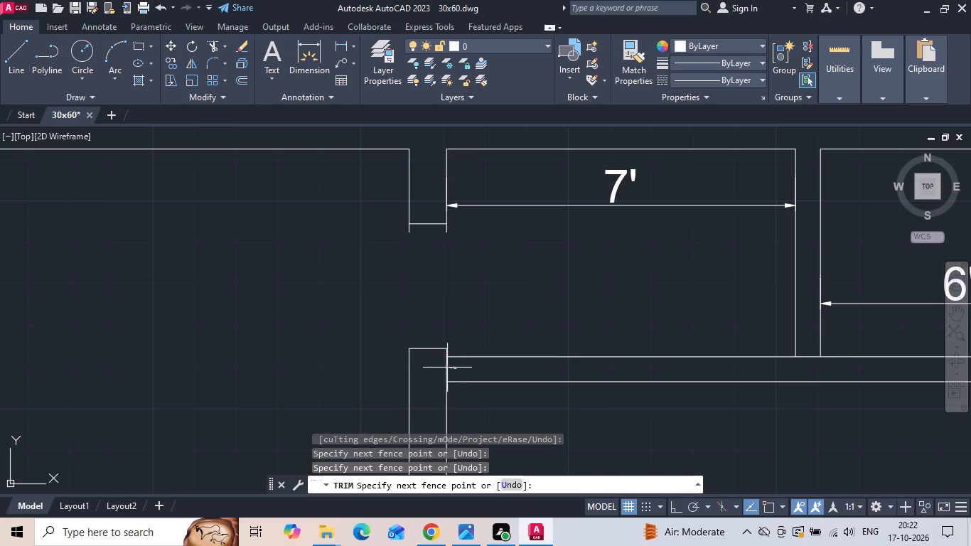
left_click(436, 366)
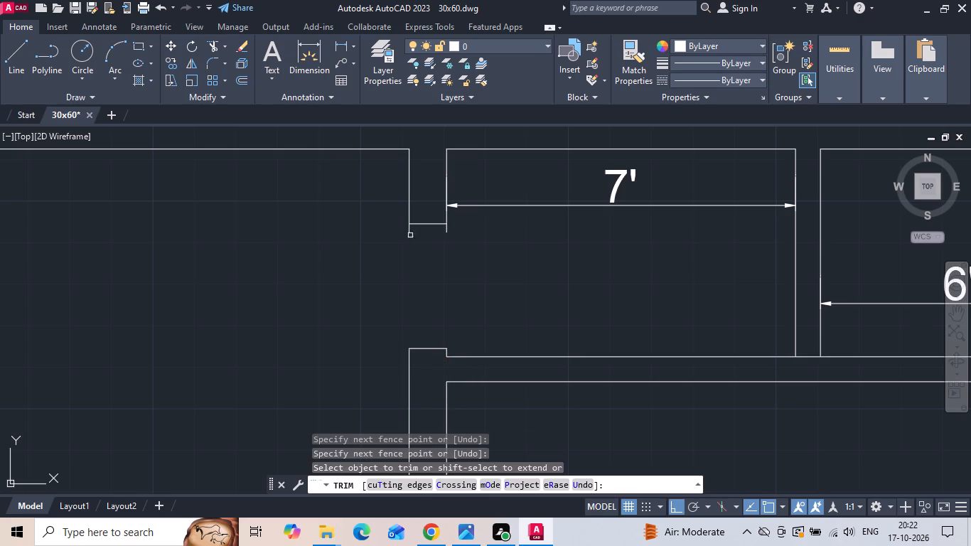
left_click(398, 230)
left_click(498, 230)
key("Escape")
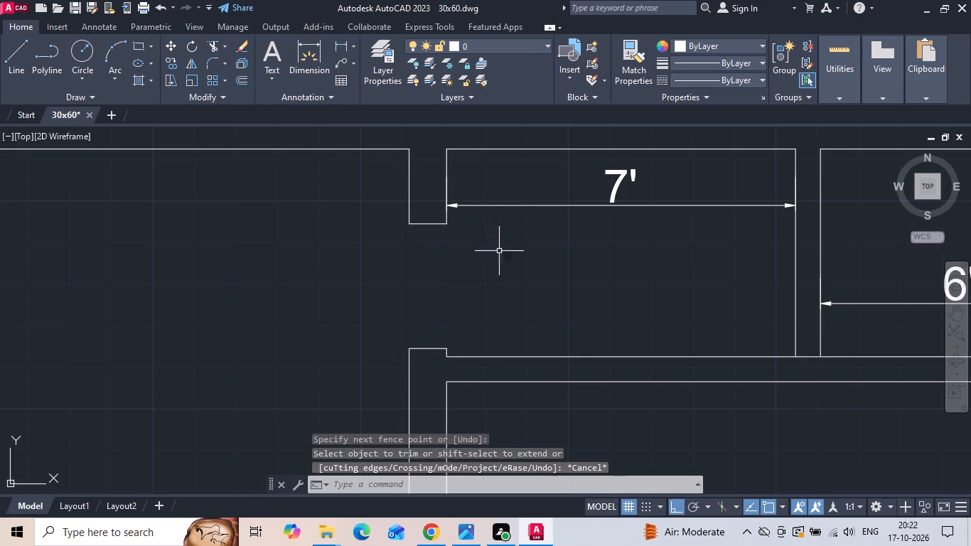
Extend the wall stub's end line across bedroom 1 to the side wall as the wardrobe's front line.
scroll(527, 309, "down", 2)
type("ex")
key("space")
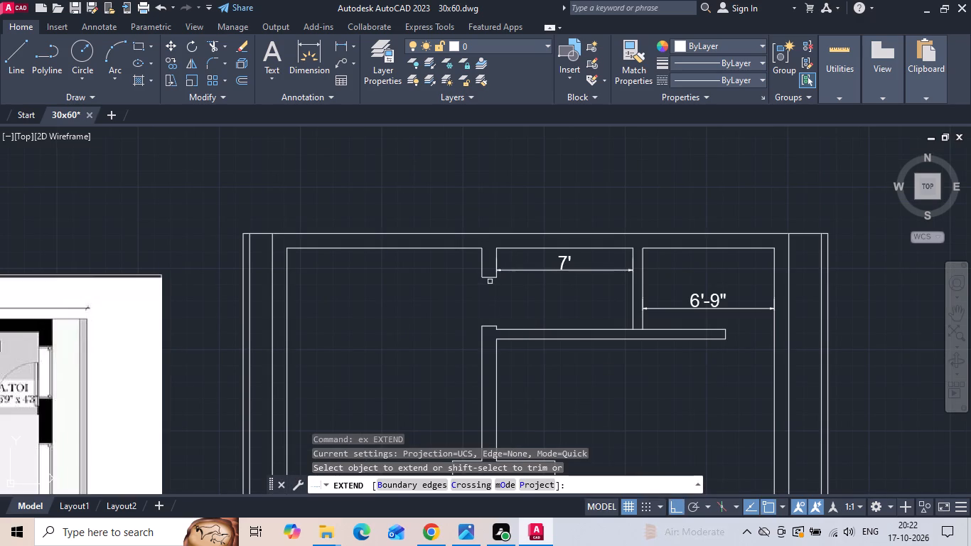
left_click(487, 274)
left_click(485, 293)
scroll(503, 299, "down", 1)
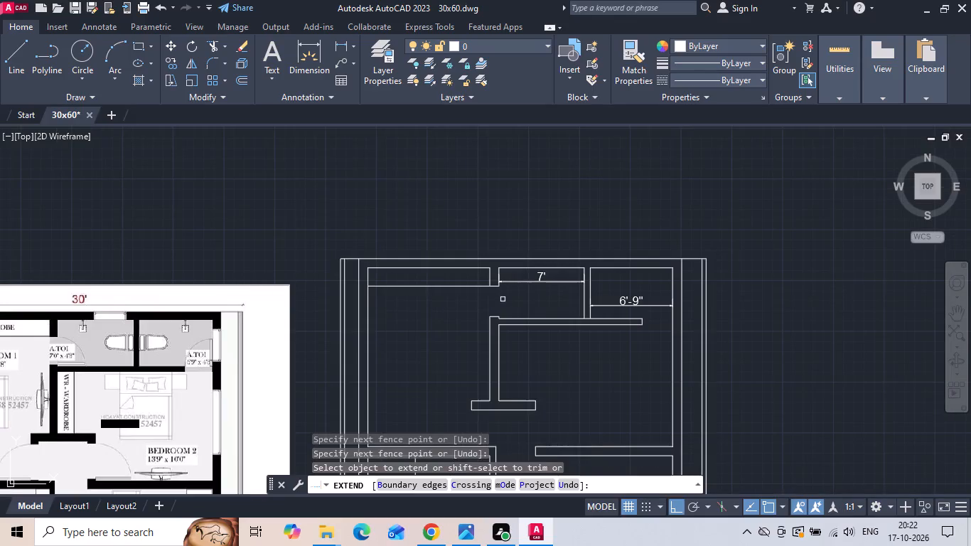
key("Escape")
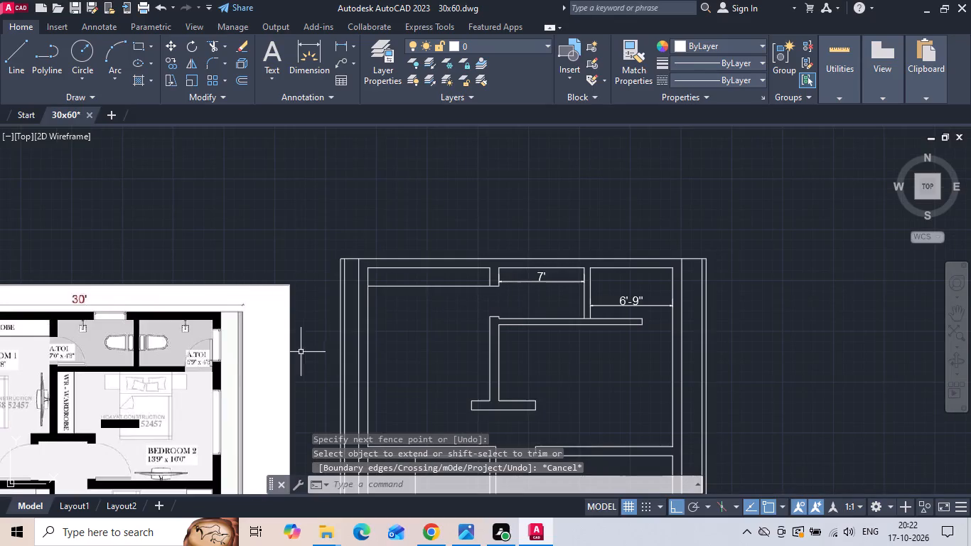
Trim the toilets' lower wall line where the partition between the two toilets joins it.
scroll(229, 375, "up", 3)
scroll(200, 296, "down", 2)
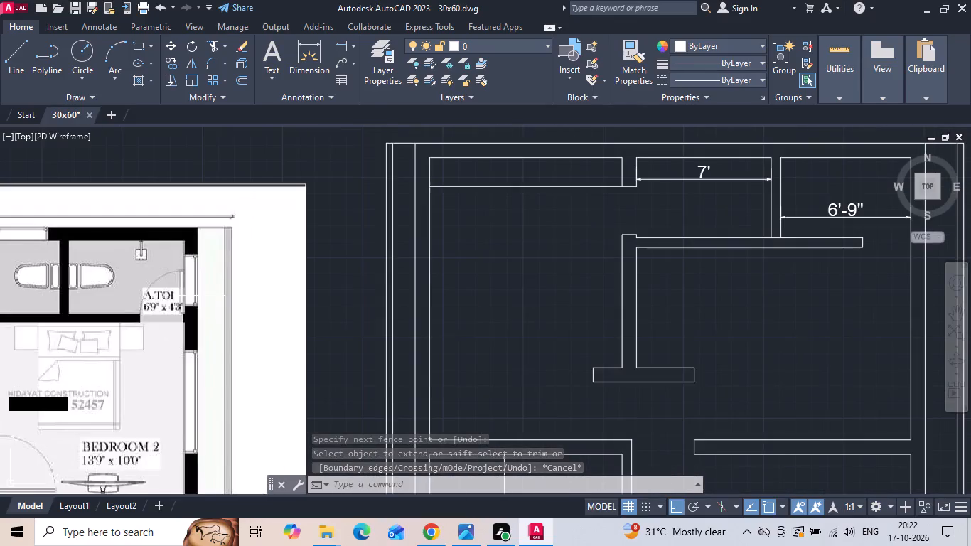
scroll(200, 296, "down", 1)
scroll(654, 247, "up", 1)
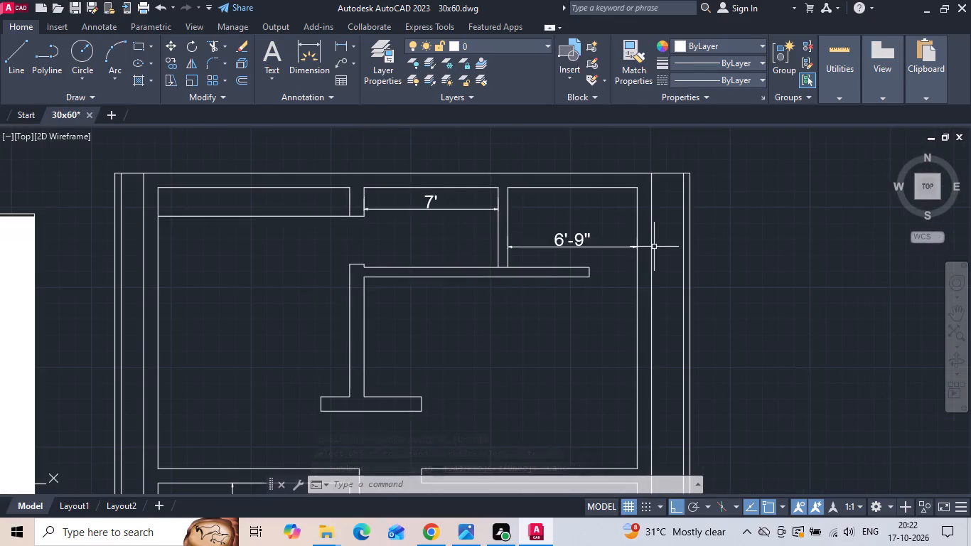
key("t")
scroll(654, 247, "up", 1)
type("r")
key("space")
key("space")
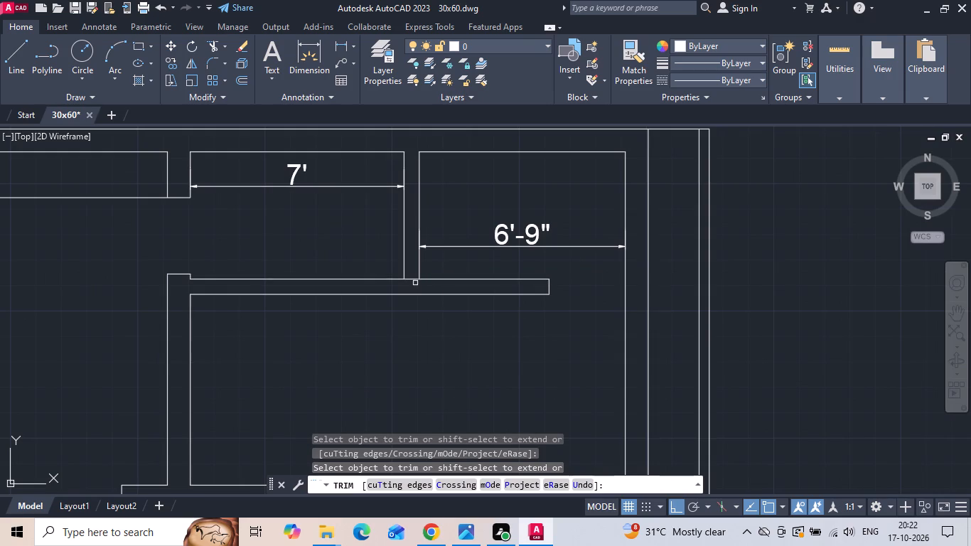
left_click(412, 279)
scroll(570, 279, "up", 1)
key("Escape")
Copy the end line of the second toilet's lower wall 2" inward from the door opening.
left_click(558, 293)
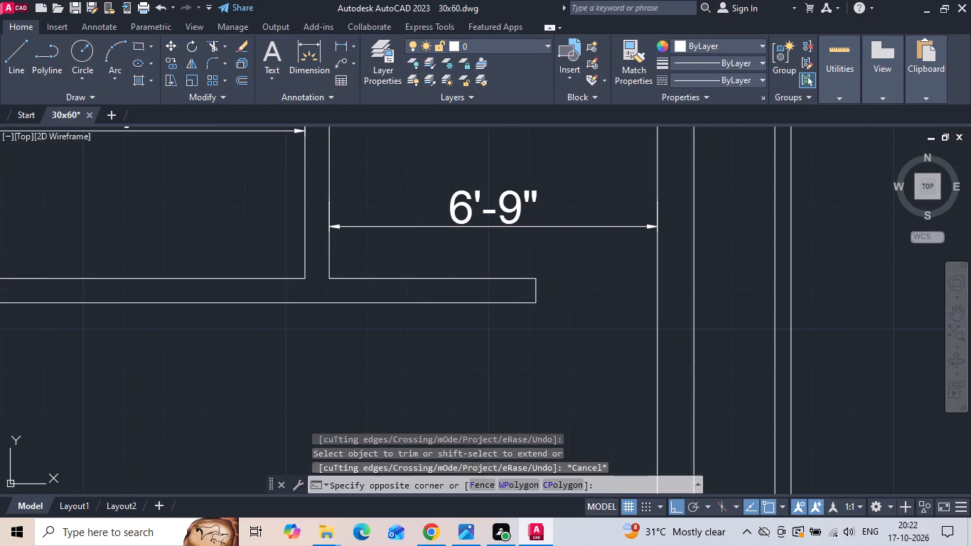
left_click(483, 282)
right_click(483, 282)
left_click(525, 279)
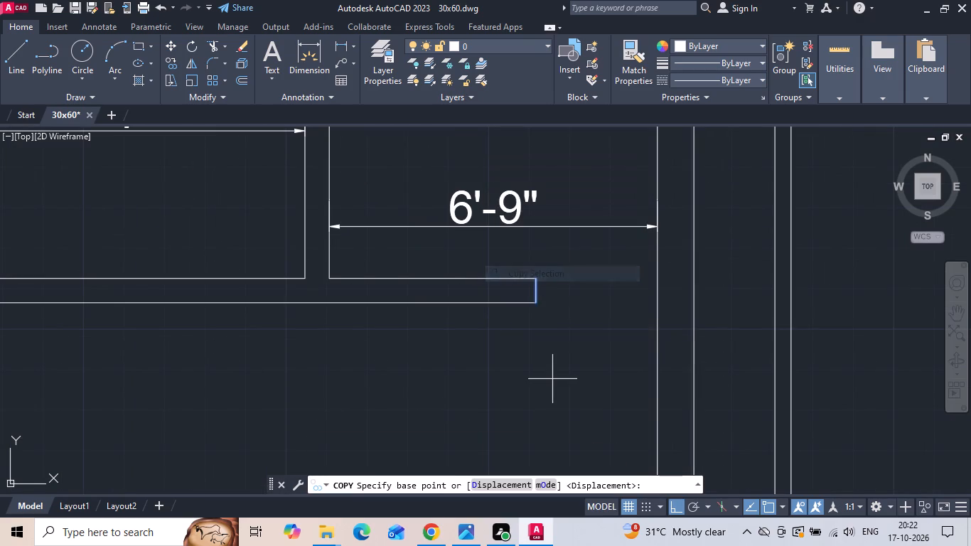
left_click(552, 379)
type("2")
key("space")
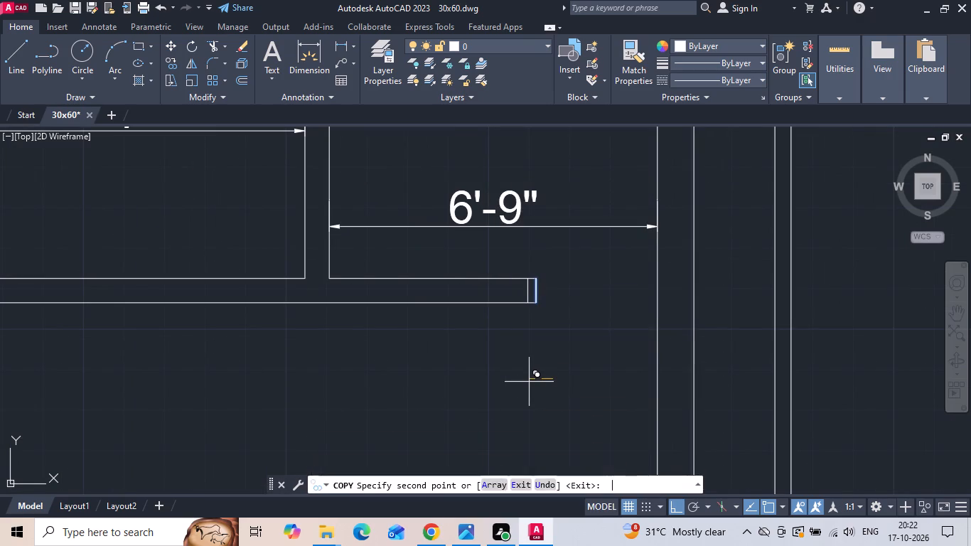
key("Escape")
scroll(534, 266, "up", 2)
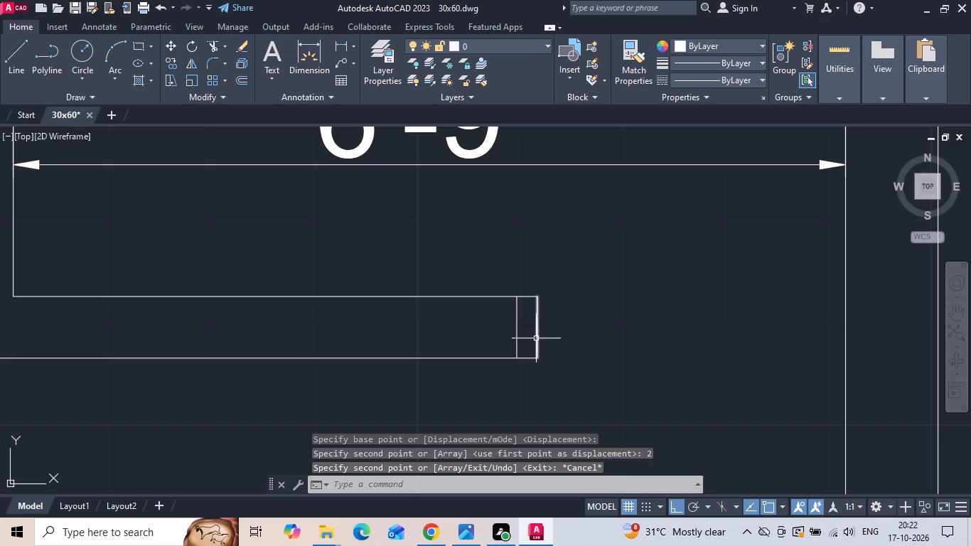
Move the outer end line of the second toilet's lower wall 2'6" across the door opening toward the side wall.
left_click(538, 343)
right_click(572, 291)
left_click(617, 264)
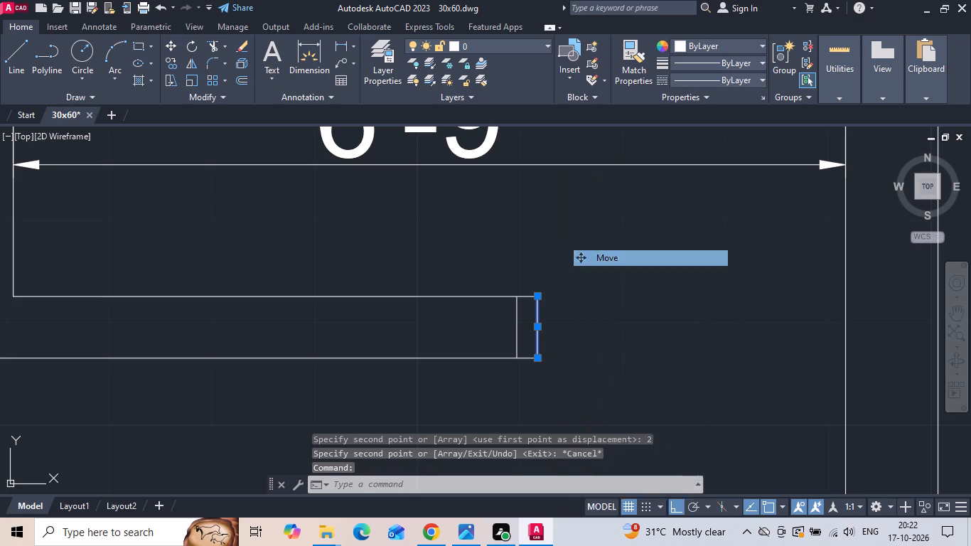
left_click_drag(622, 328, 670, 329)
key("2")
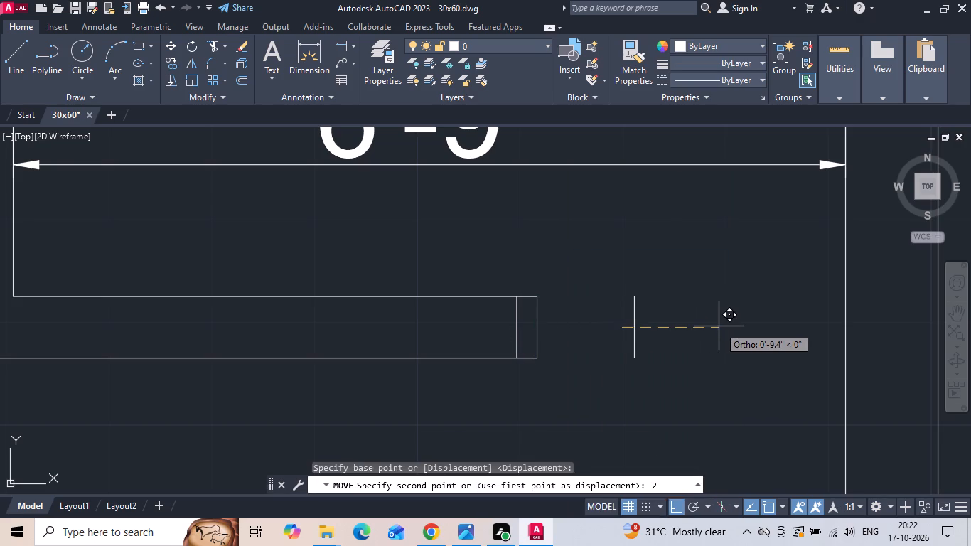
key("6")
key("BackSpace")
type("'6")
key("Return")
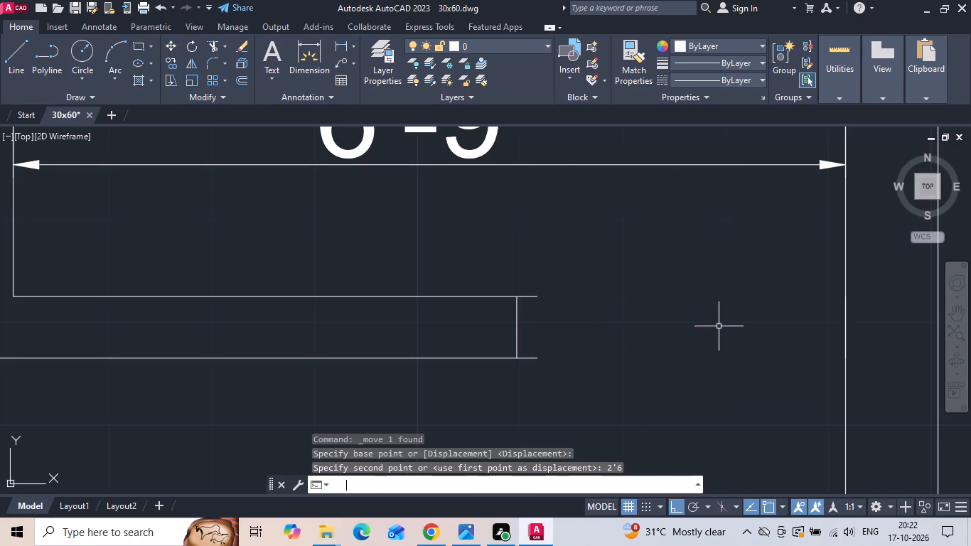
scroll(719, 326, "down", 3)
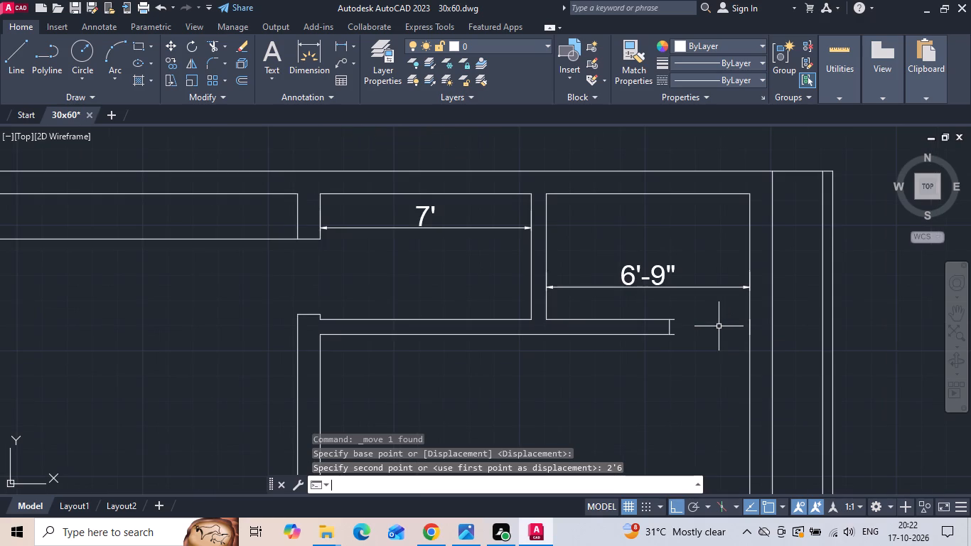
key("Escape")
Check the distance between the remaining end line of the second toilet's lower wall and the moved line with a linear dimension.
scroll(736, 335, "up", 2)
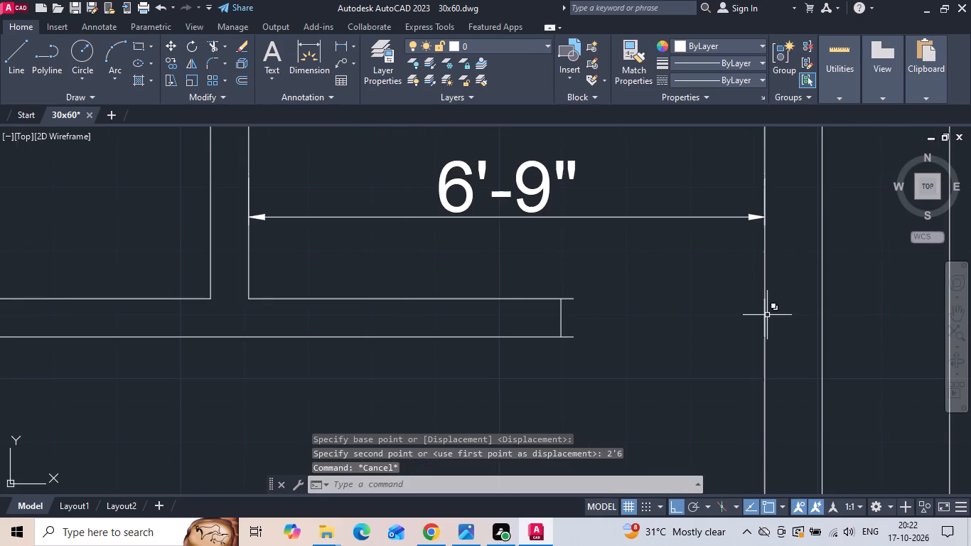
left_click(767, 315)
key("Escape")
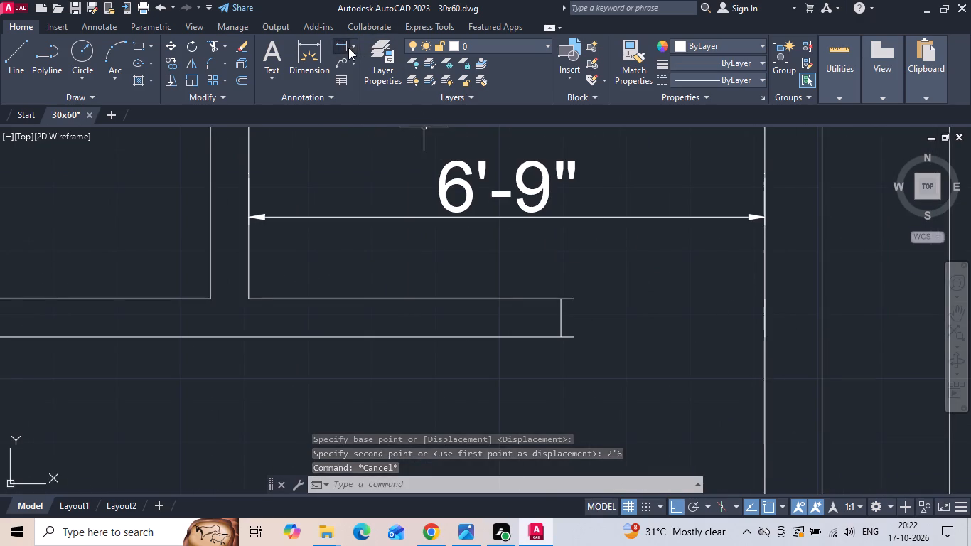
left_click(348, 48)
left_click(564, 319)
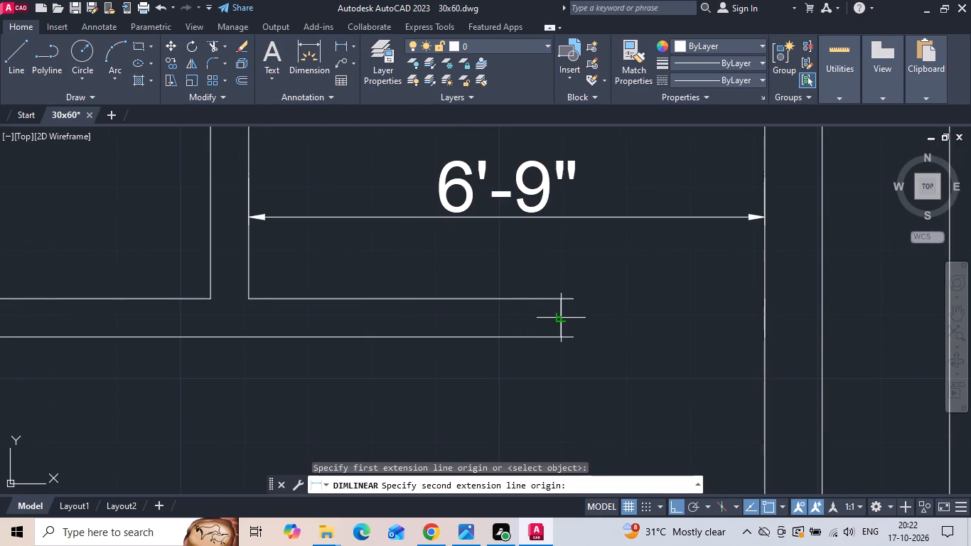
left_click(766, 322)
key("Escape")
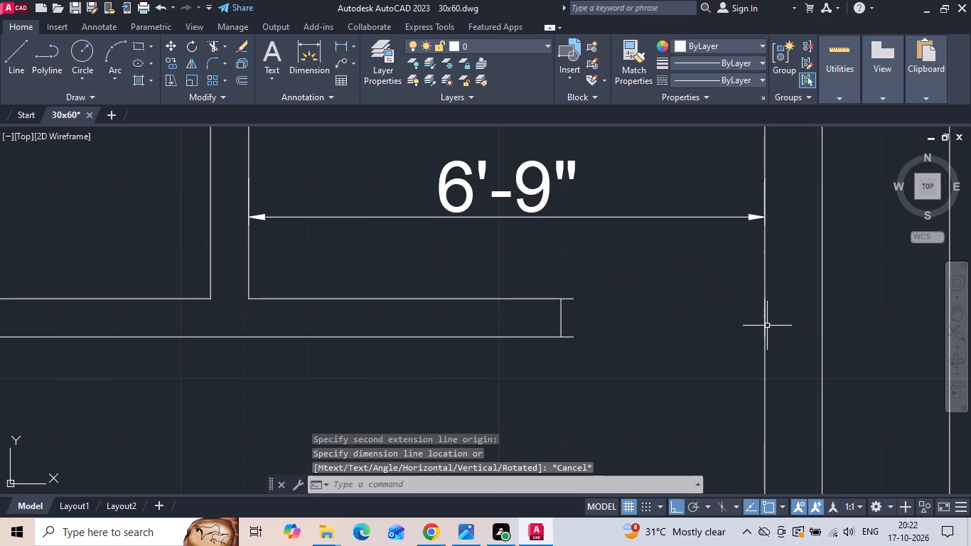
Move the short line lying on the side wall 2" back toward the second toilet's door opening.
left_click(765, 316)
right_click(756, 314)
left_click(782, 256)
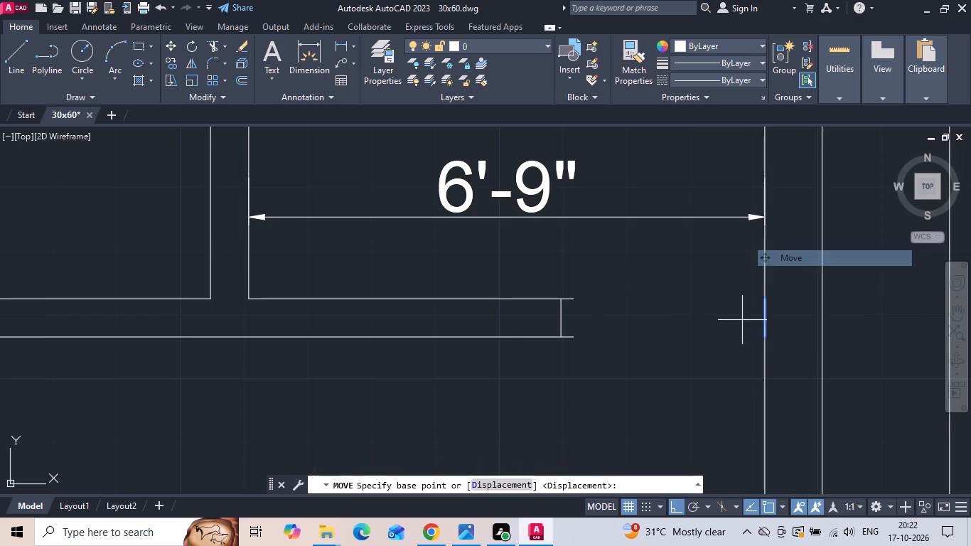
left_click_drag(740, 323, 724, 327)
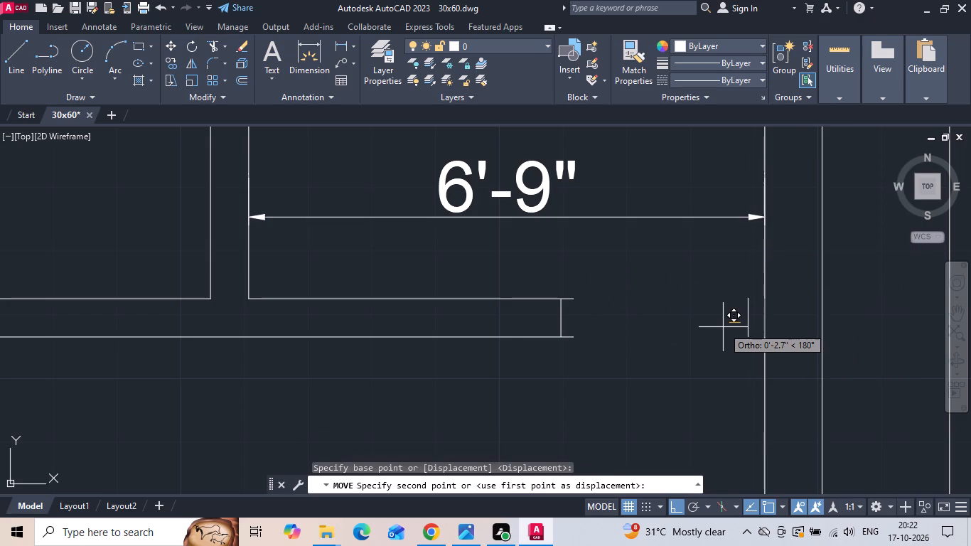
type("2")
key("space")
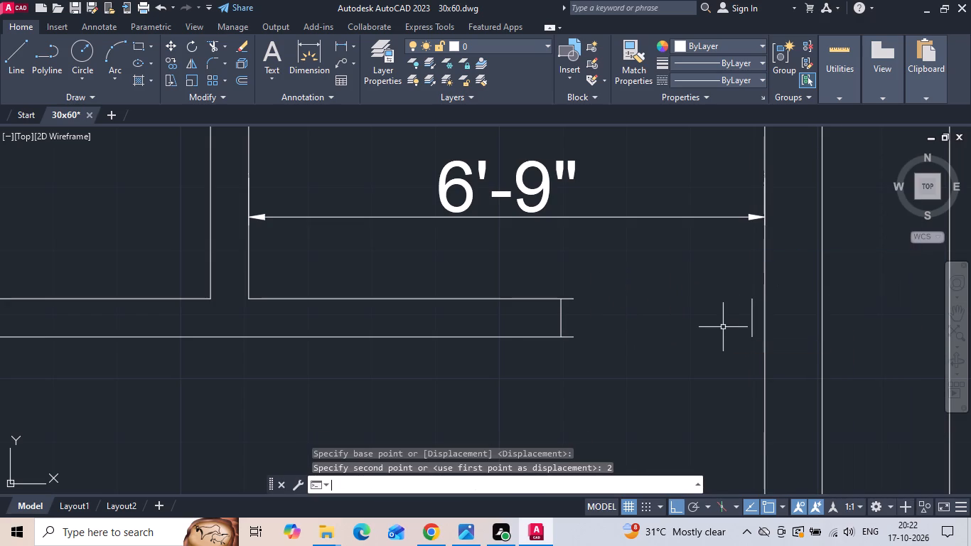
Extend both face lines of the second toilet's lower wall across the door opening to the side wall.
type("ex")
key("space")
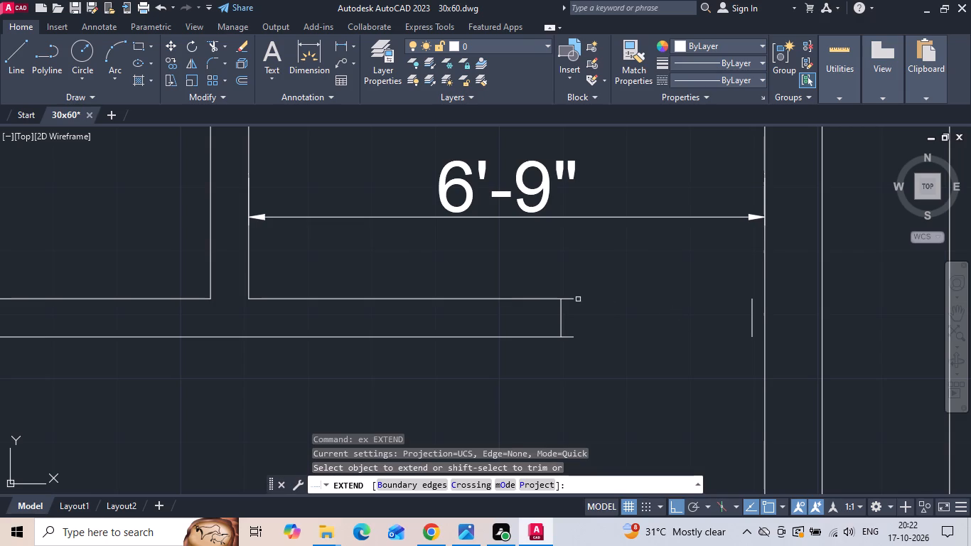
left_click(572, 299)
left_click(694, 294)
left_click(690, 328)
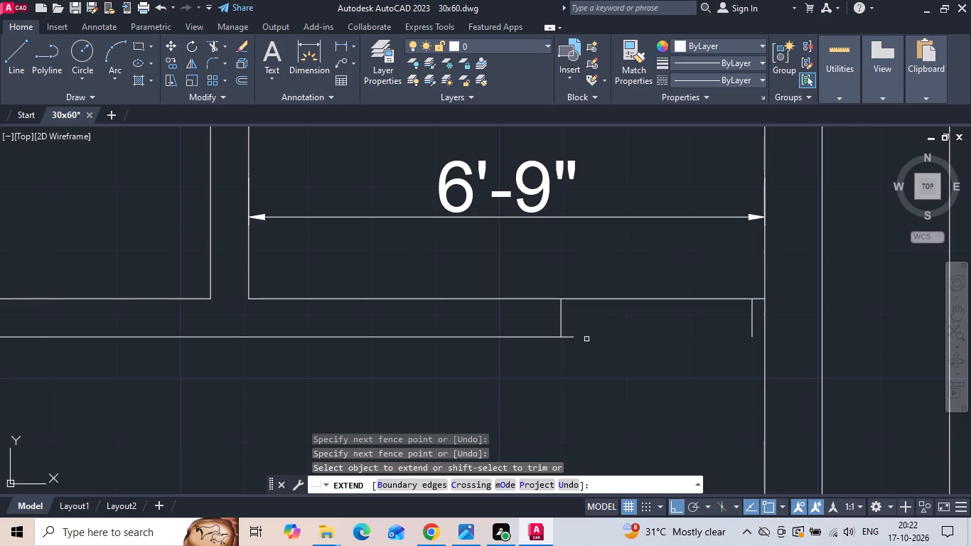
left_click(567, 338)
left_click_drag(718, 328, 714, 346)
left_click(705, 369)
key("Escape")
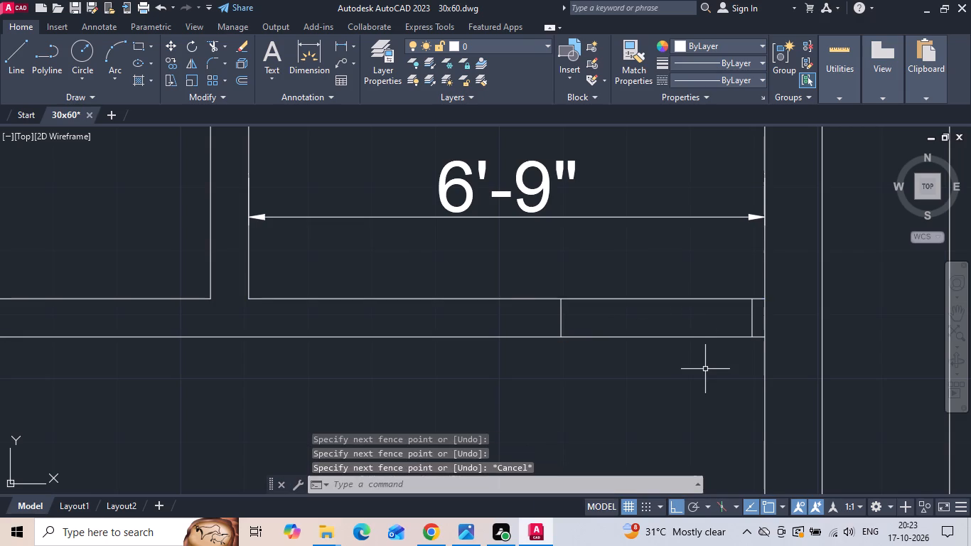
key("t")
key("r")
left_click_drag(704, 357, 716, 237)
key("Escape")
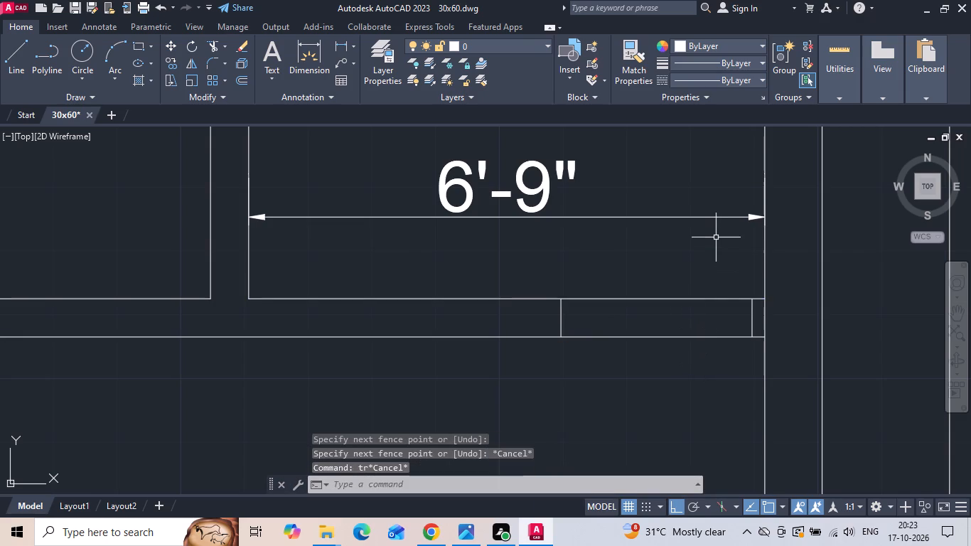
Trim both wall lines across the second toilet's door opening and the side wall line behind the short stub.
type("tr")
key("space")
left_click_drag(710, 240, 699, 401)
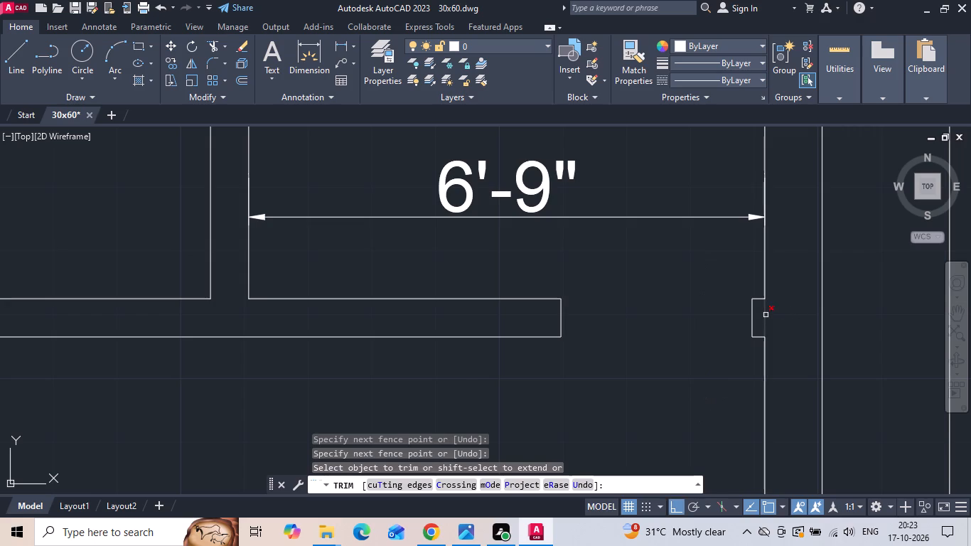
left_click(766, 315)
scroll(762, 319, "down", 1)
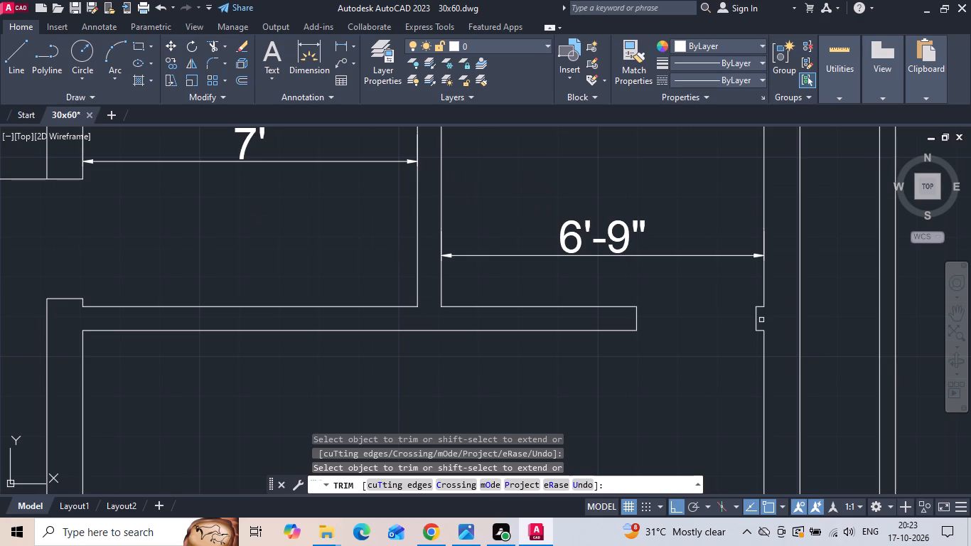
Save the drawing.
key("ctrl+s")
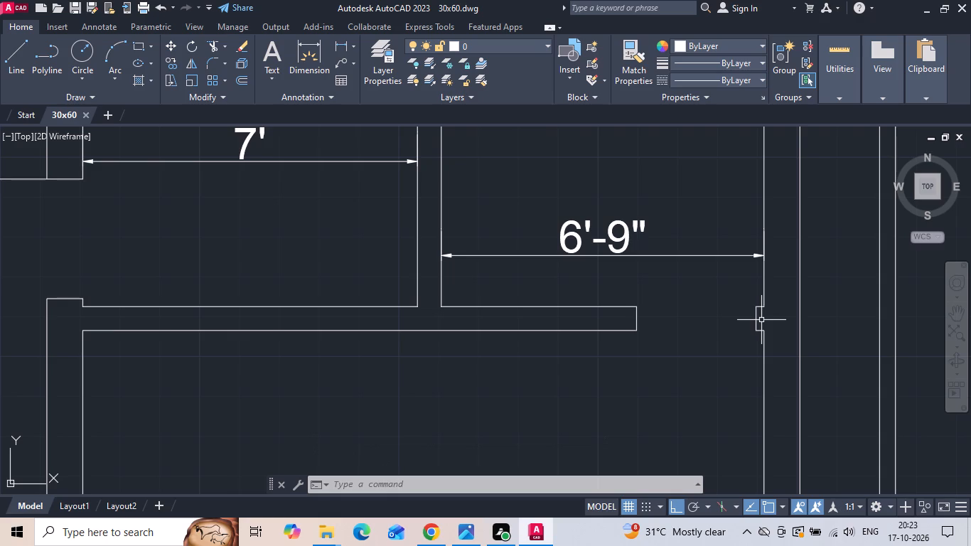
Check the bedroom door area on the reference plan and move the short cross wall between bedrooms 1 and 2 up 2".
scroll(761, 320, "down", 3)
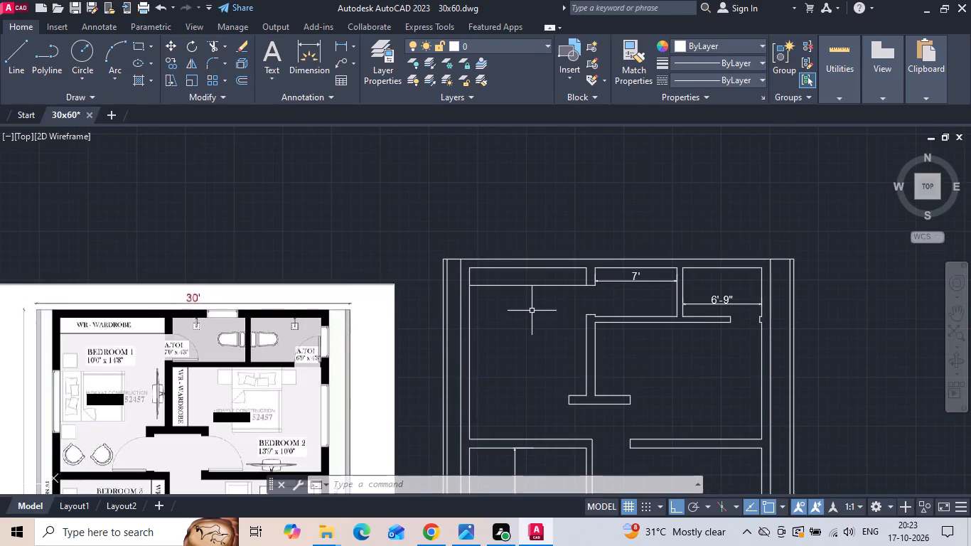
middle_click_drag(518, 390, 549, 269)
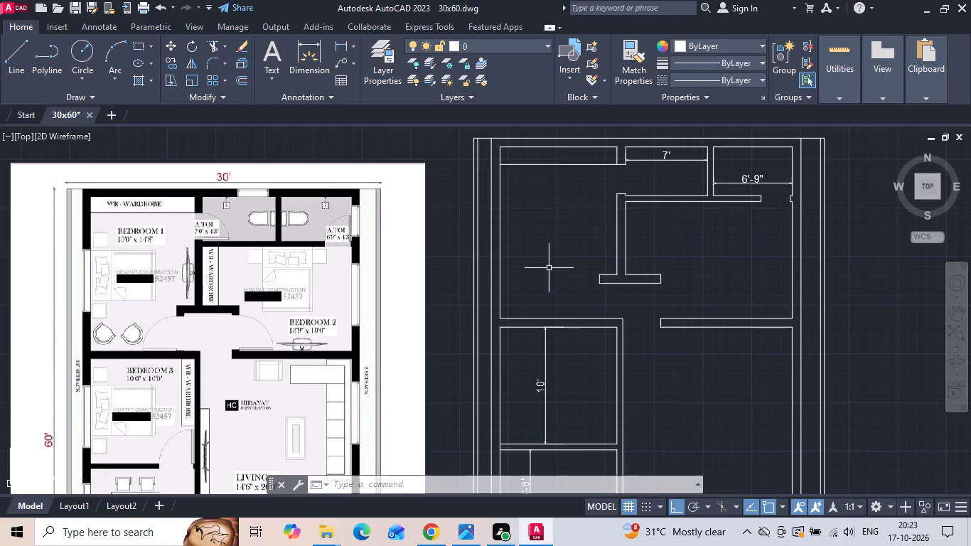
scroll(149, 358, "up", 1)
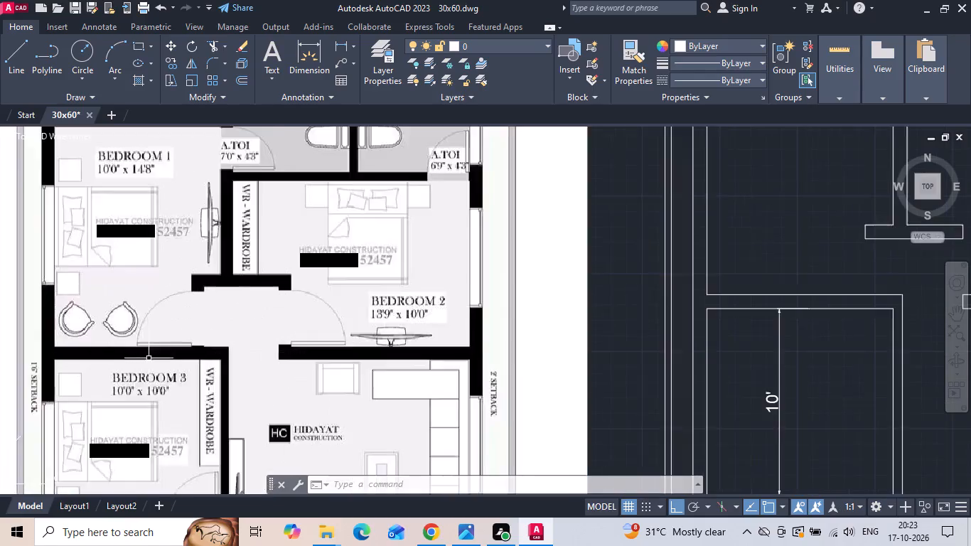
scroll(149, 358, "up", 1)
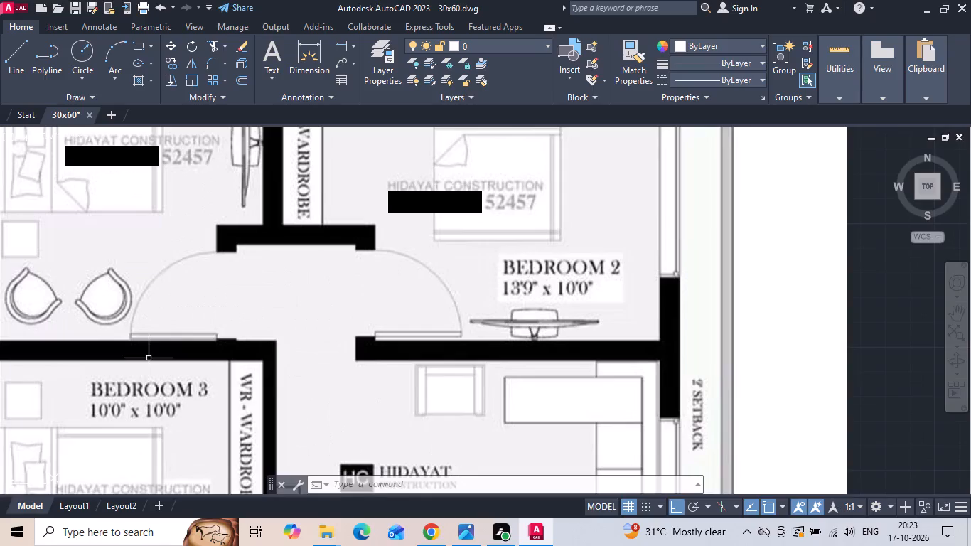
scroll(149, 358, "down", 2)
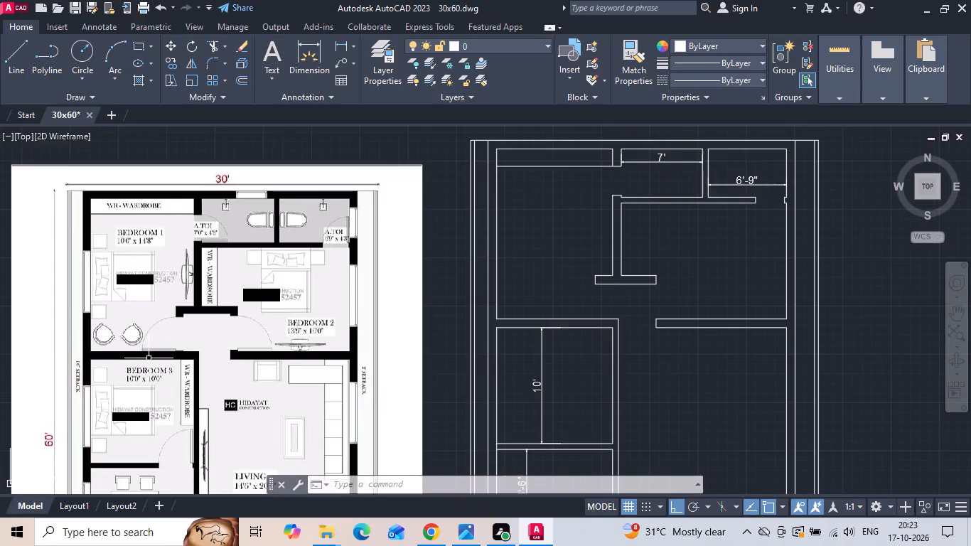
scroll(608, 315, "up", 2)
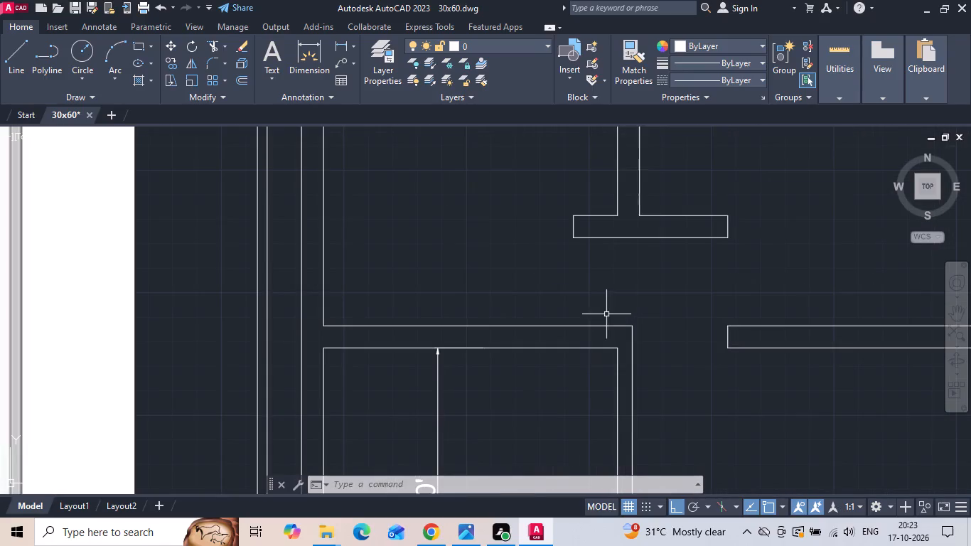
left_click_drag(587, 195, 584, 208)
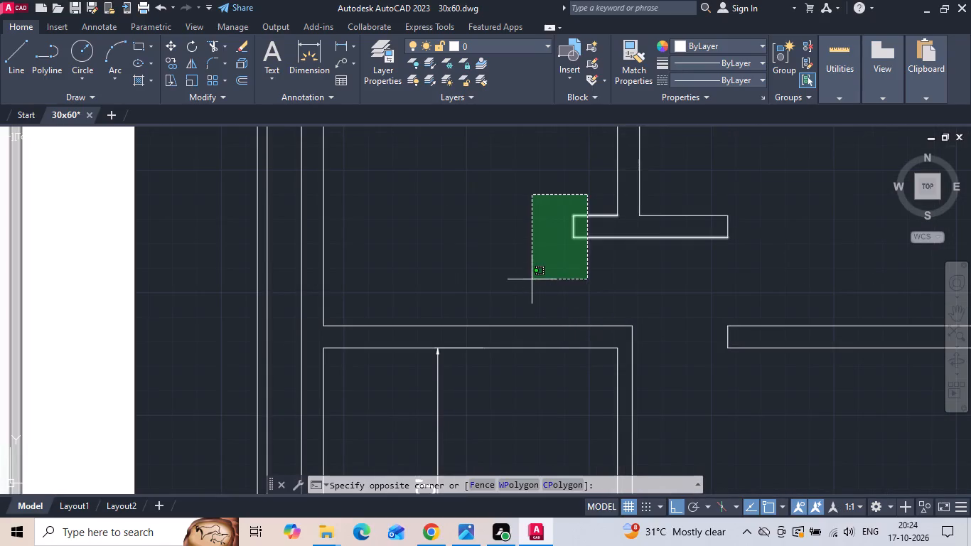
left_click(532, 279)
left_click_drag(746, 202, 746, 230)
left_click(706, 302)
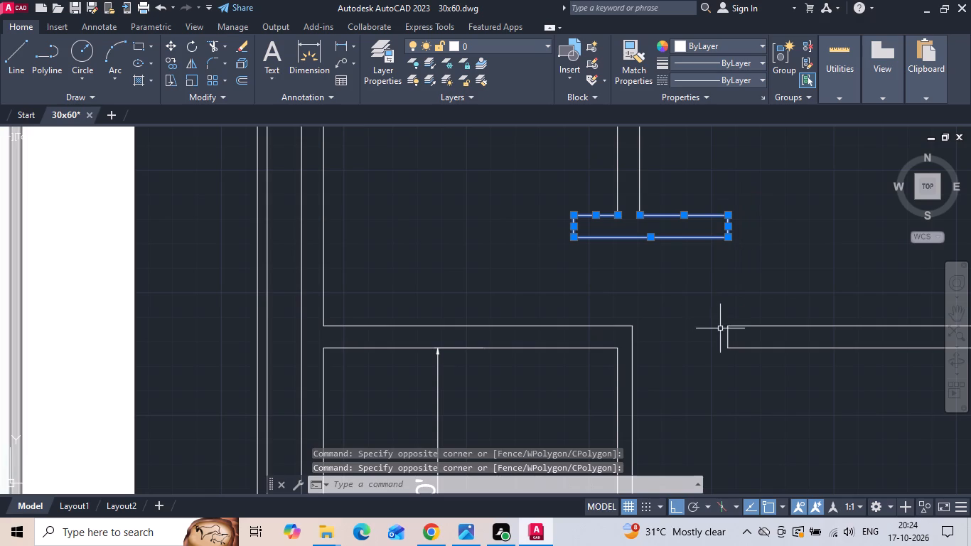
right_click(618, 298)
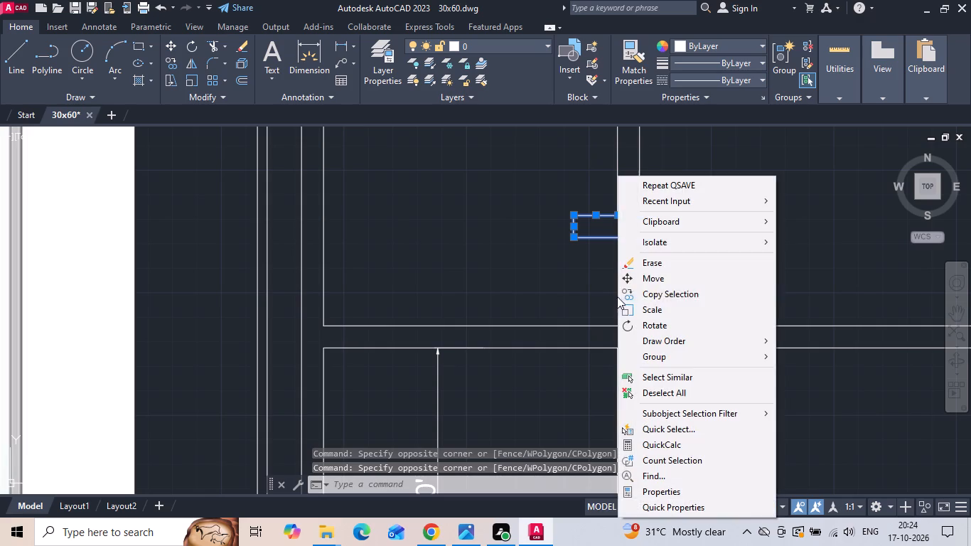
double_click(635, 277)
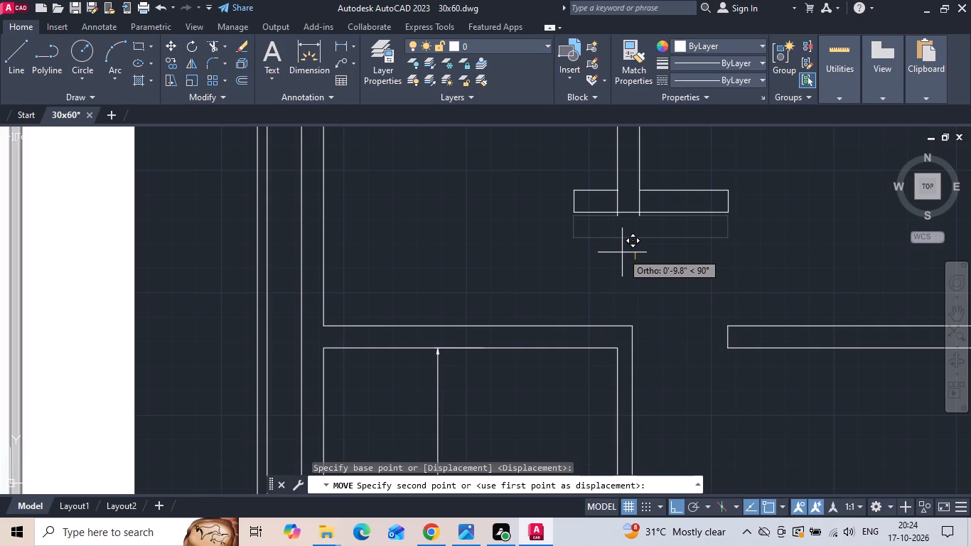
key("2")
key("Return")
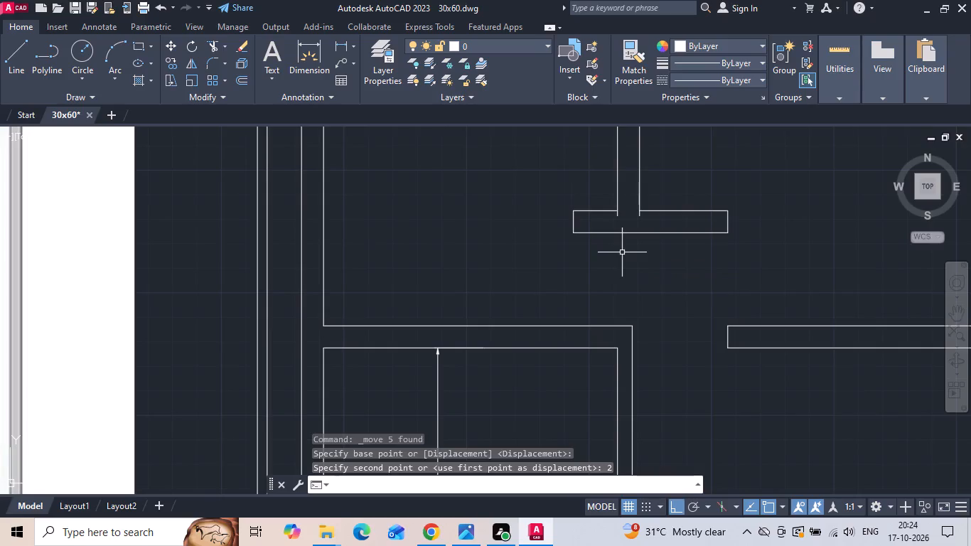
Move the short cross wall between bedrooms 1 and 2 up another 2".
left_click(780, 190)
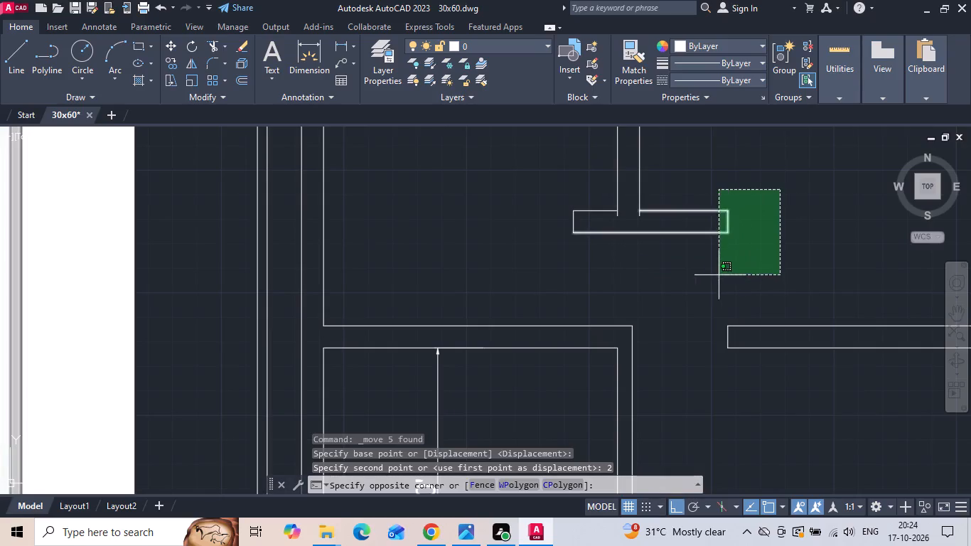
left_click(718, 275)
left_click(611, 298)
left_click(520, 198)
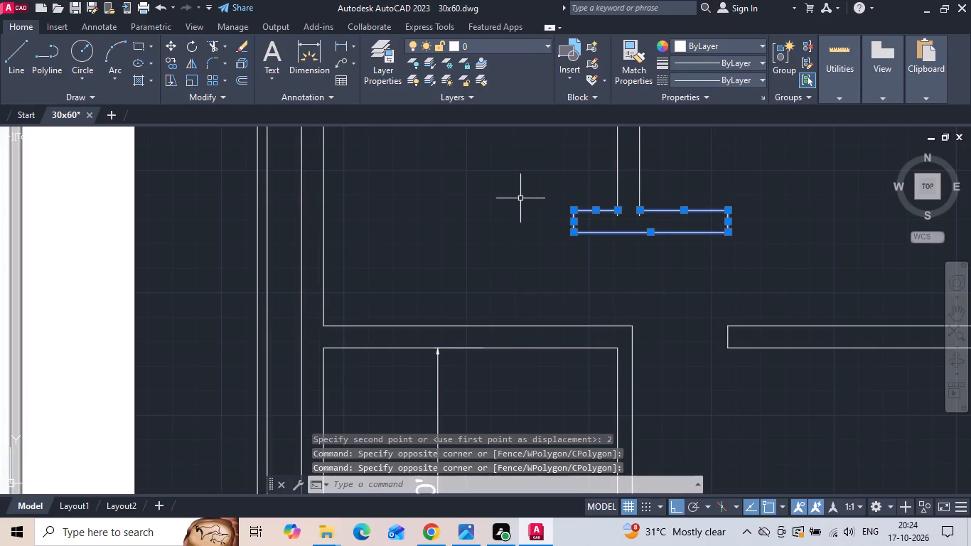
scroll(541, 210, "down", 2)
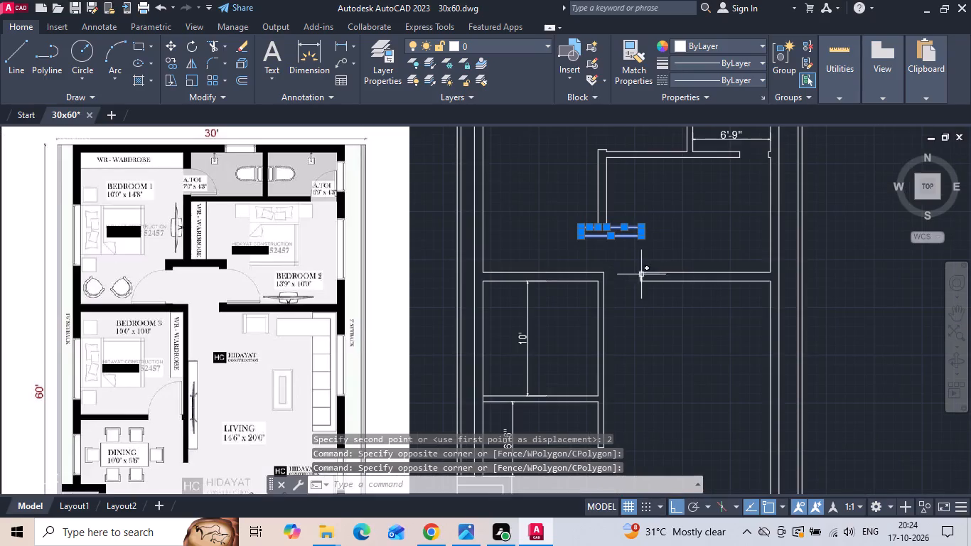
scroll(647, 252, "up", 2)
right_click(647, 252)
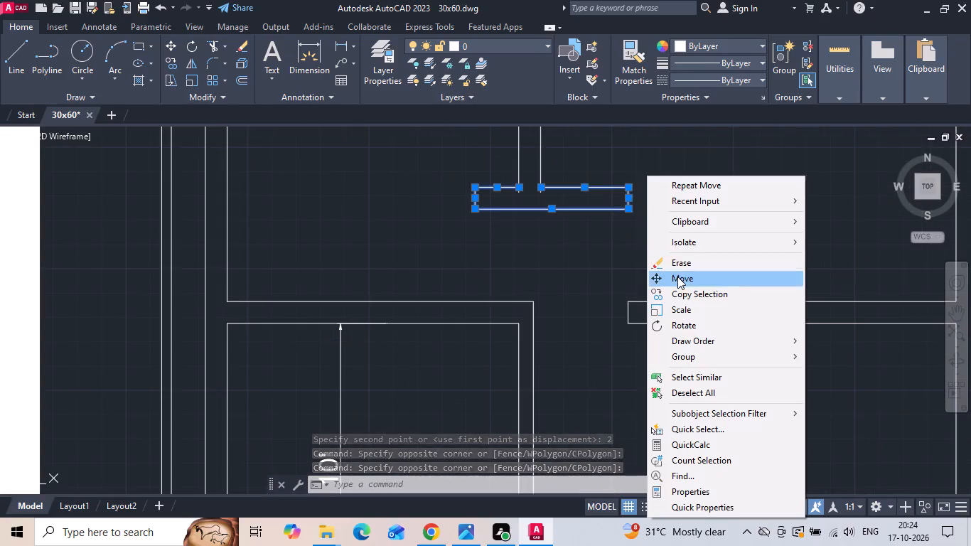
left_click(680, 282)
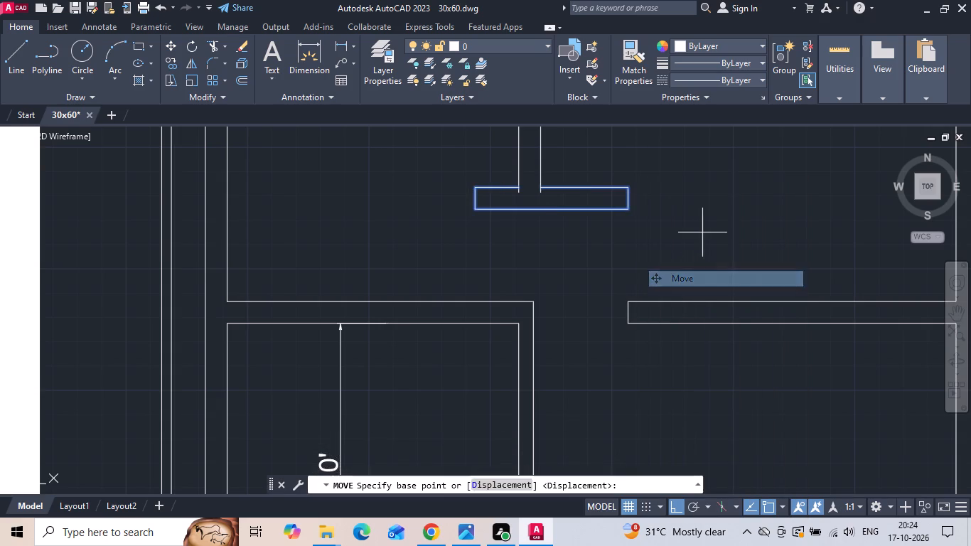
left_click(703, 231)
key("2")
key("Return")
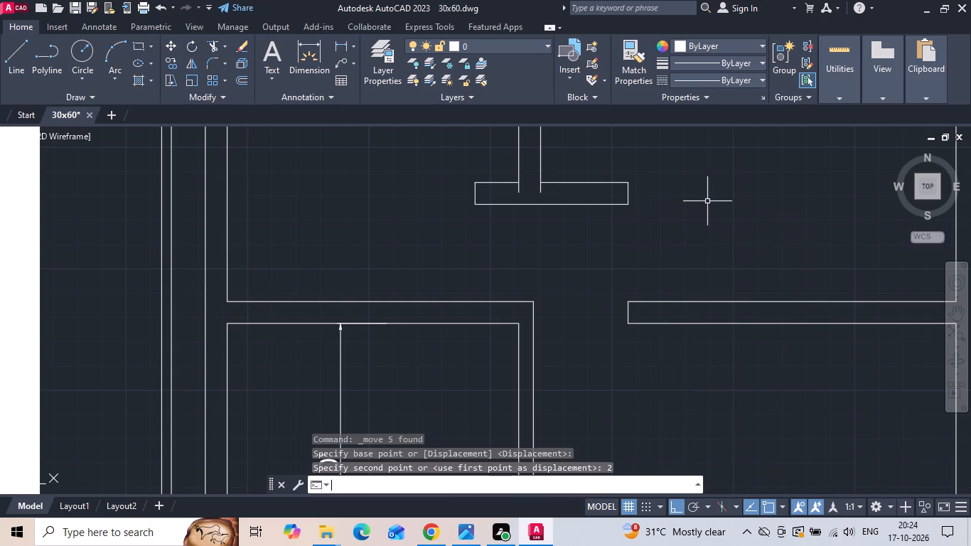
Move both upper face lines of the wall below bedrooms 1 and 2 up 2".
left_click(665, 303)
left_click(509, 300)
right_click(514, 281)
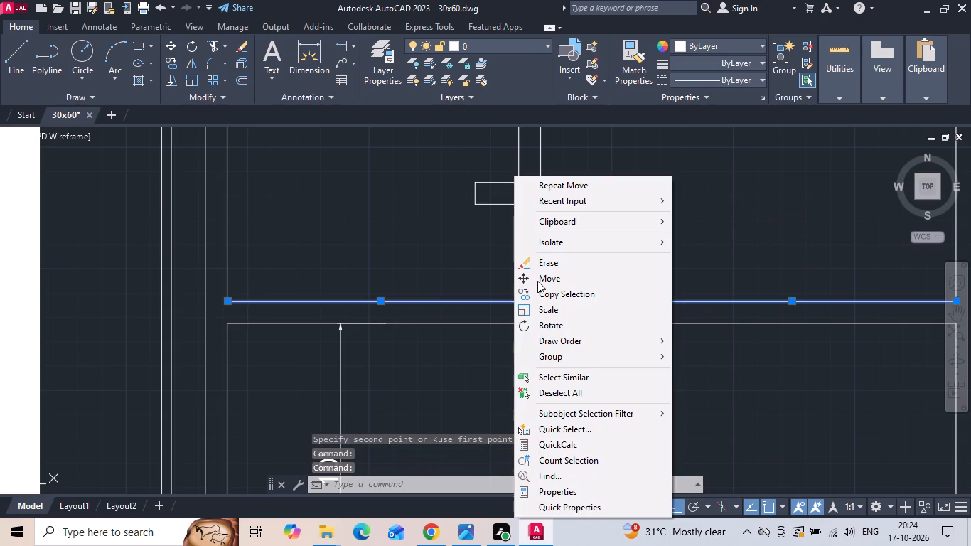
left_click(538, 281)
left_click(613, 395)
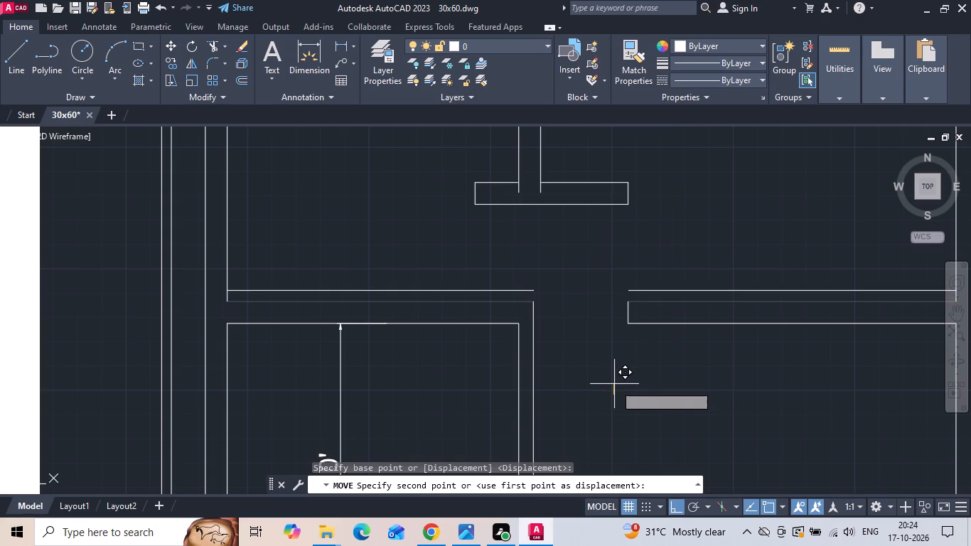
key("2")
key("Return")
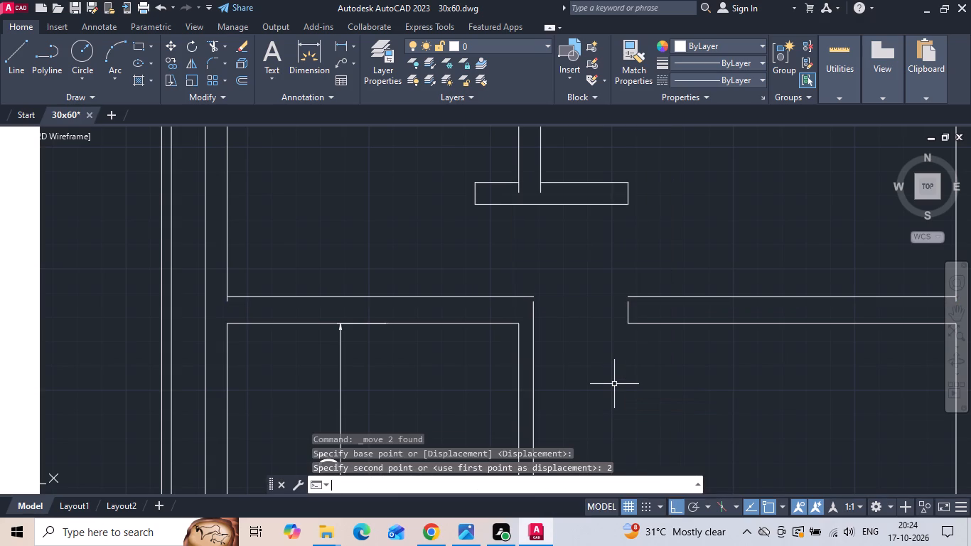
key("Escape")
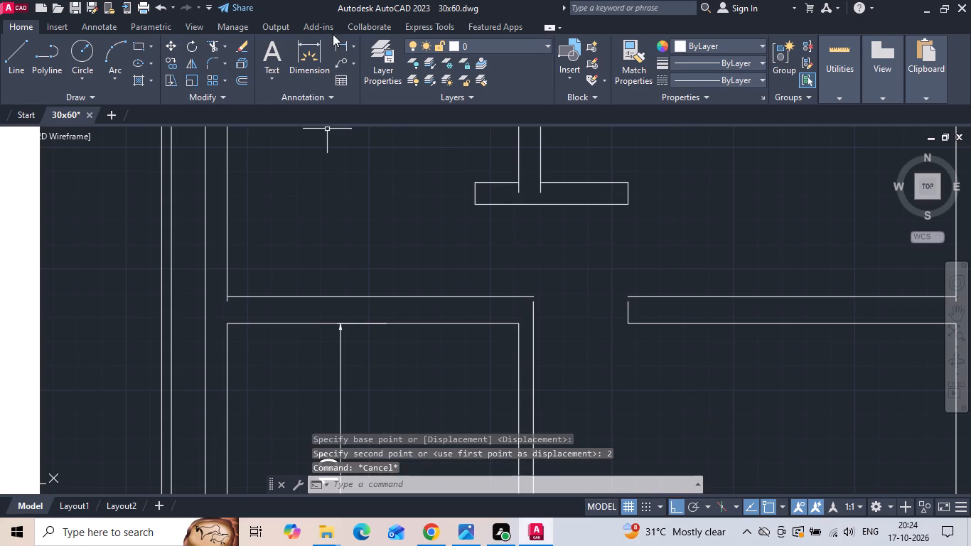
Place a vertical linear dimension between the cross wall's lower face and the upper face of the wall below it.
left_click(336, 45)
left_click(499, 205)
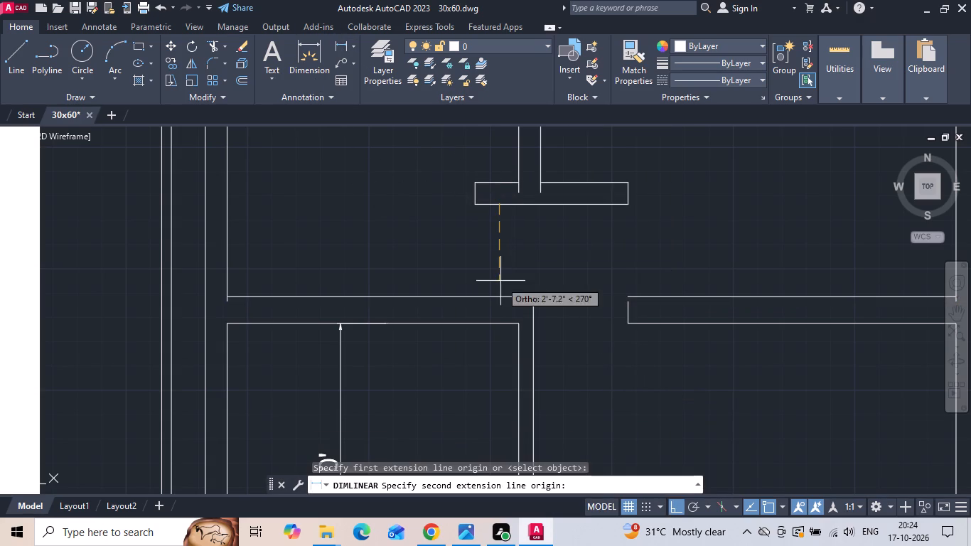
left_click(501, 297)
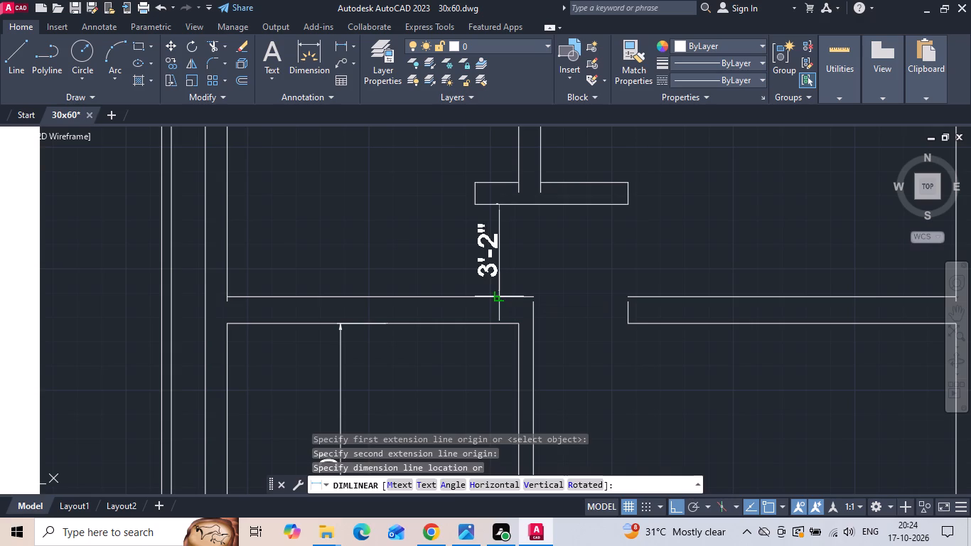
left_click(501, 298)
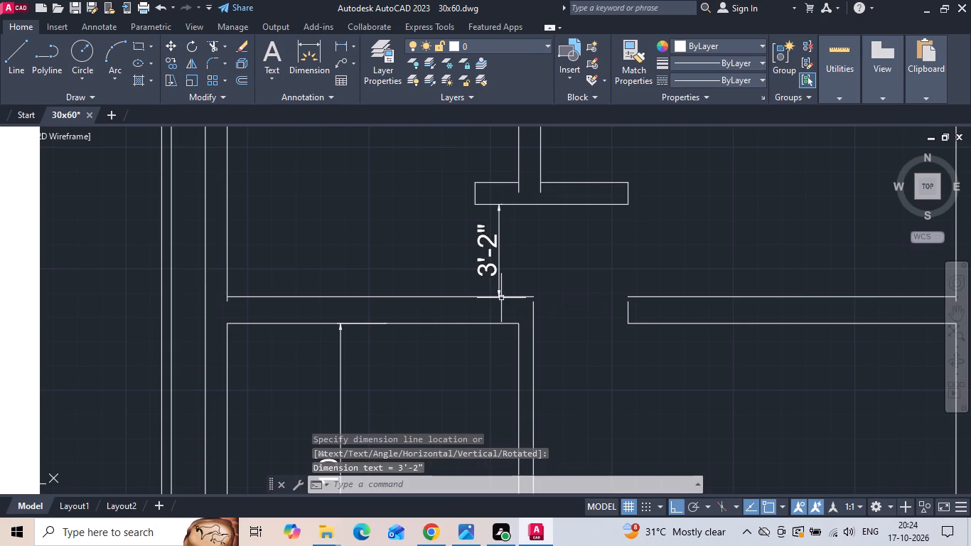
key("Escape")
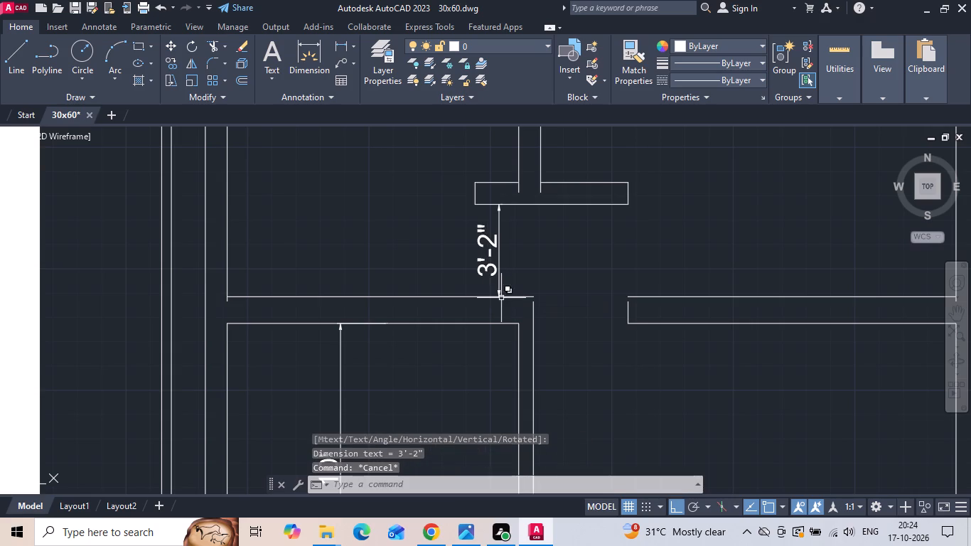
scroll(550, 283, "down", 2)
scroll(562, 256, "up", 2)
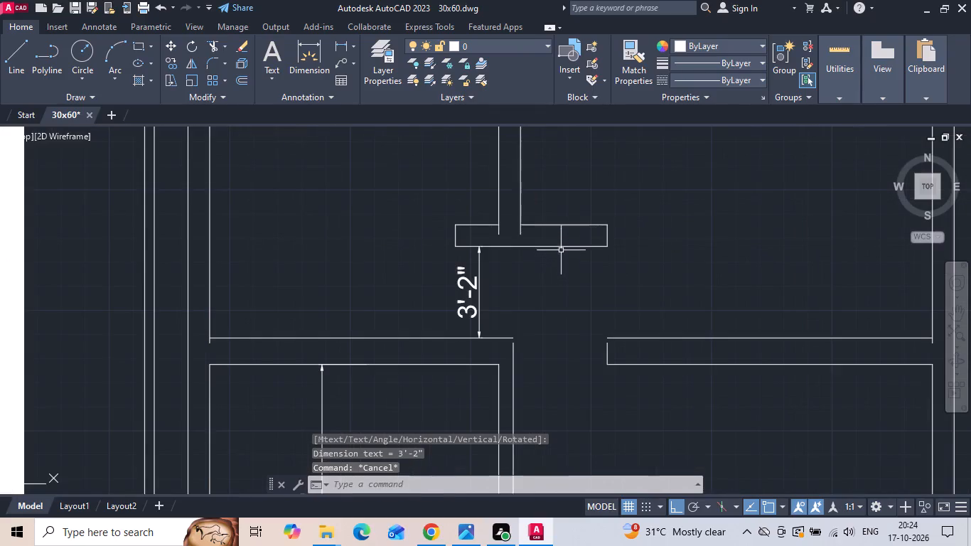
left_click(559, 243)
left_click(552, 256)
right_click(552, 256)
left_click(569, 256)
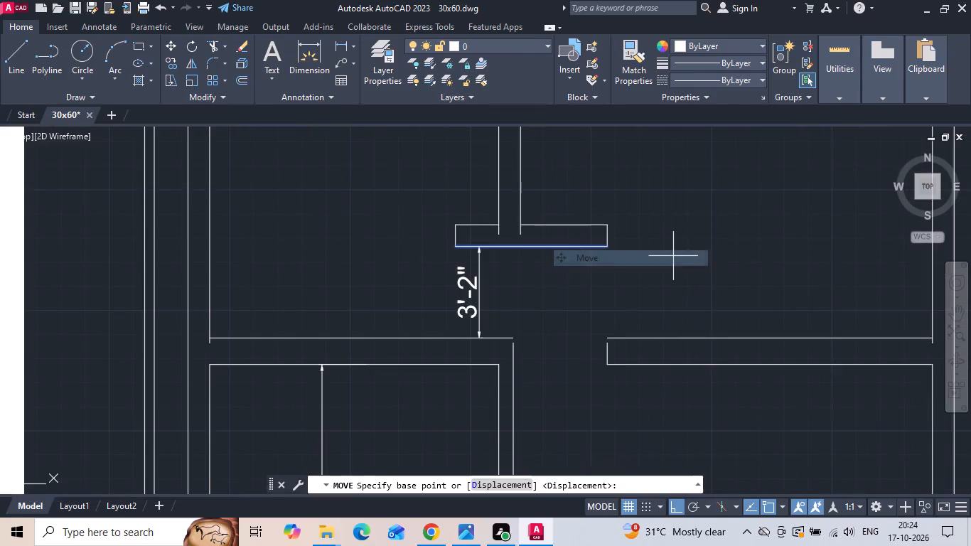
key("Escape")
Copy the cross wall's lower face line 2" downward.
left_click(568, 268)
left_click(559, 241)
right_click(559, 241)
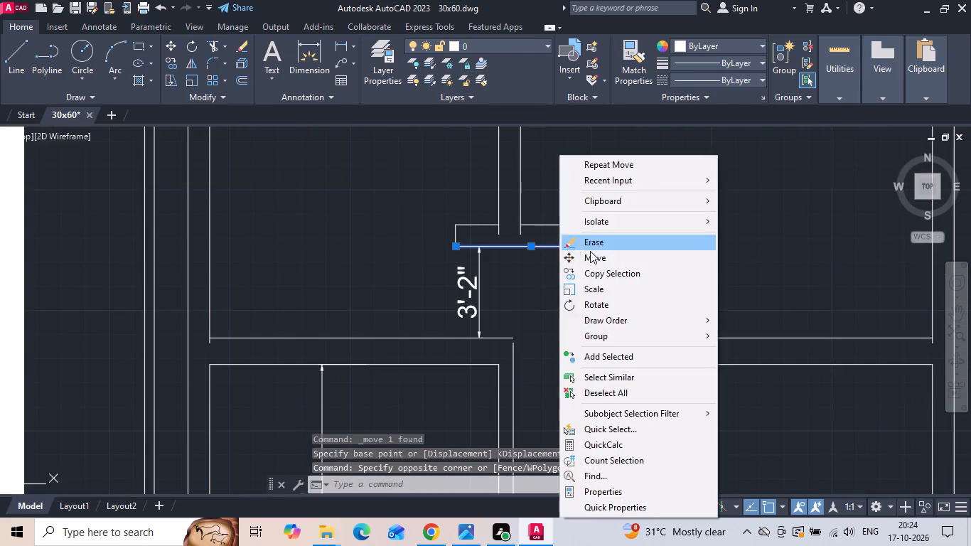
left_click(613, 269)
left_click_drag(745, 215, 746, 227)
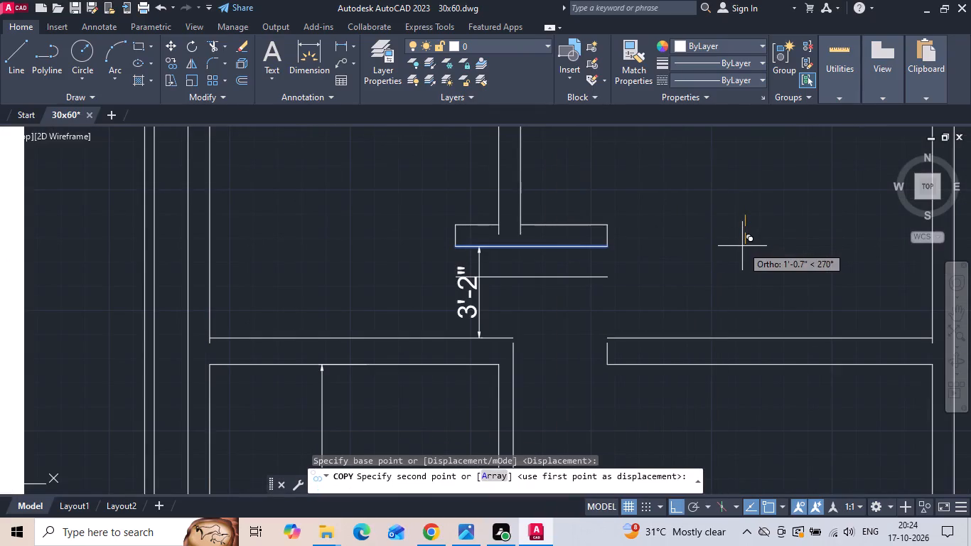
type("2")
key("space")
key("Escape")
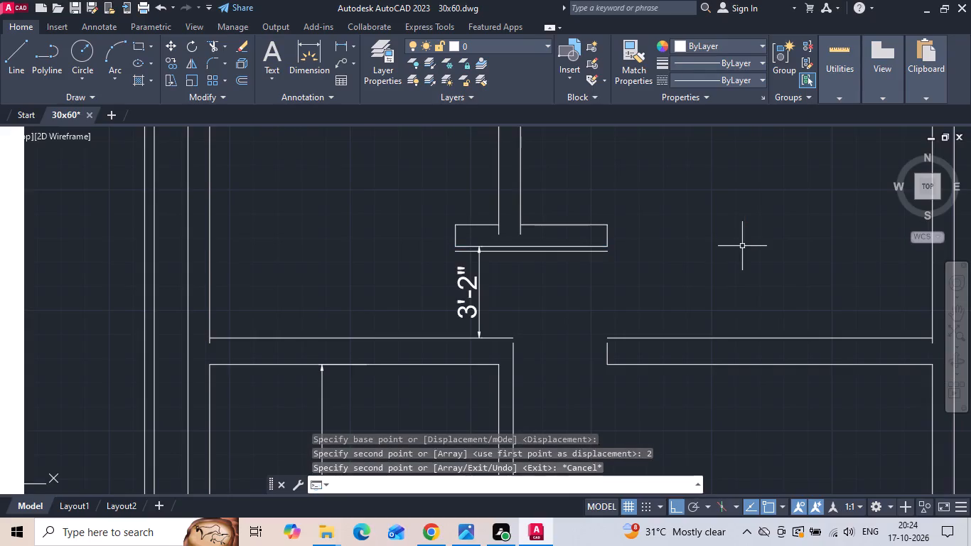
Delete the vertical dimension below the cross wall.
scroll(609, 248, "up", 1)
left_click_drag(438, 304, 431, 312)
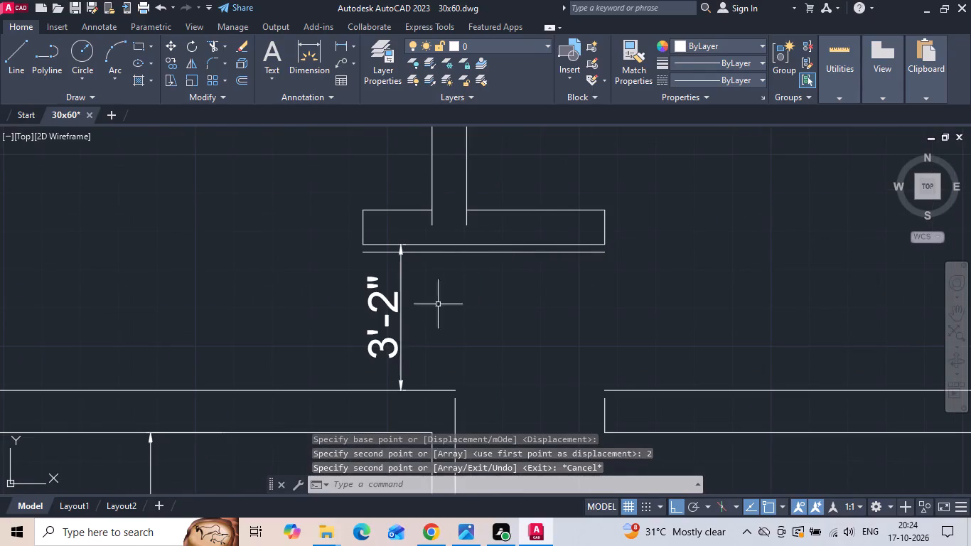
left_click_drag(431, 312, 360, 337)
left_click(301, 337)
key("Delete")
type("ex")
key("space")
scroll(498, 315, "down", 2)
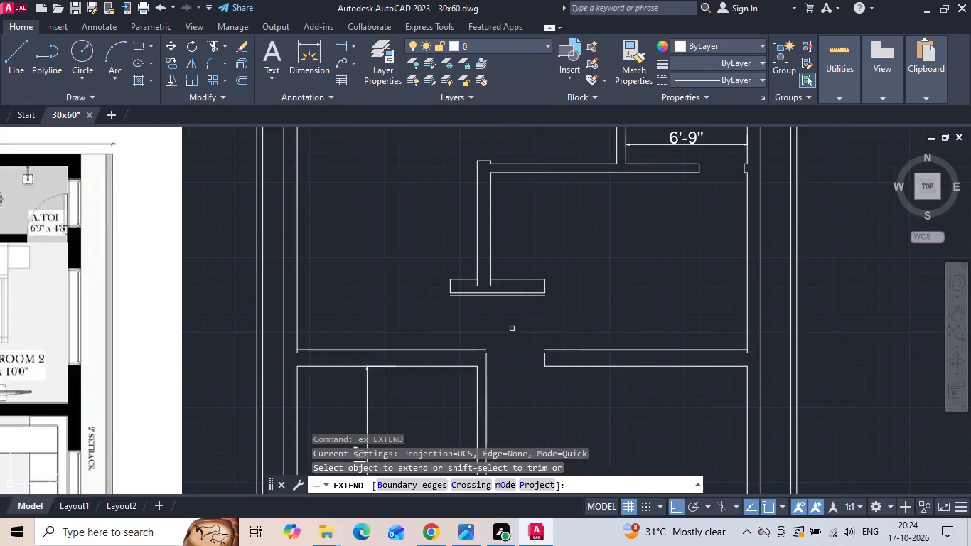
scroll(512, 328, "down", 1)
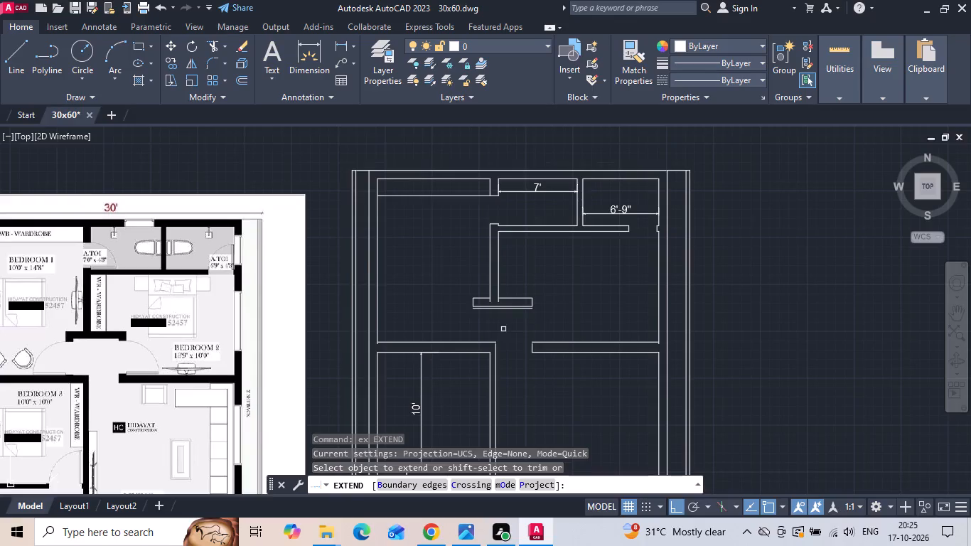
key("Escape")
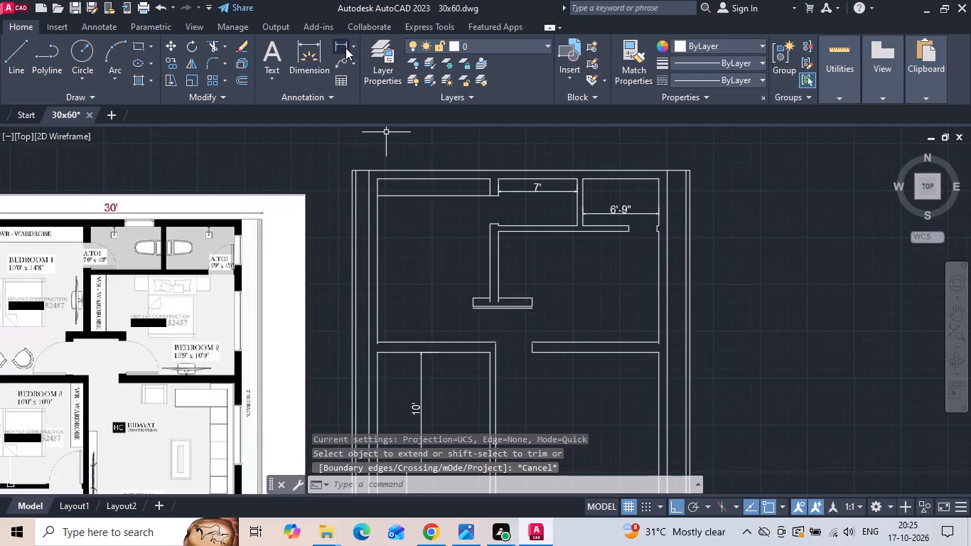
Measure the distance from the toilets' lower wall to the cross wall's upper face inside bedroom 2.
left_click(342, 48)
scroll(527, 272, "up", 1)
left_click(491, 313)
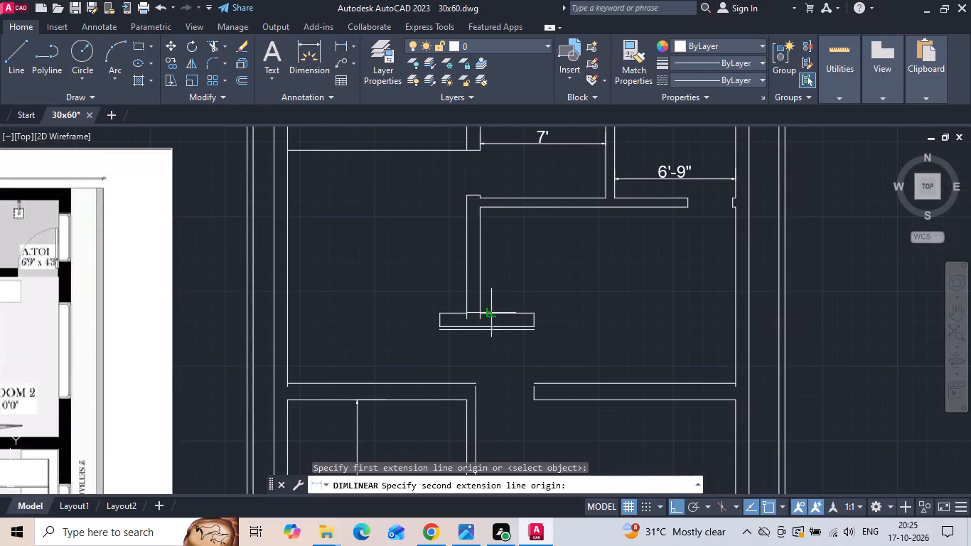
left_click(489, 201)
key("Escape")
scroll(490, 210, "up", 2)
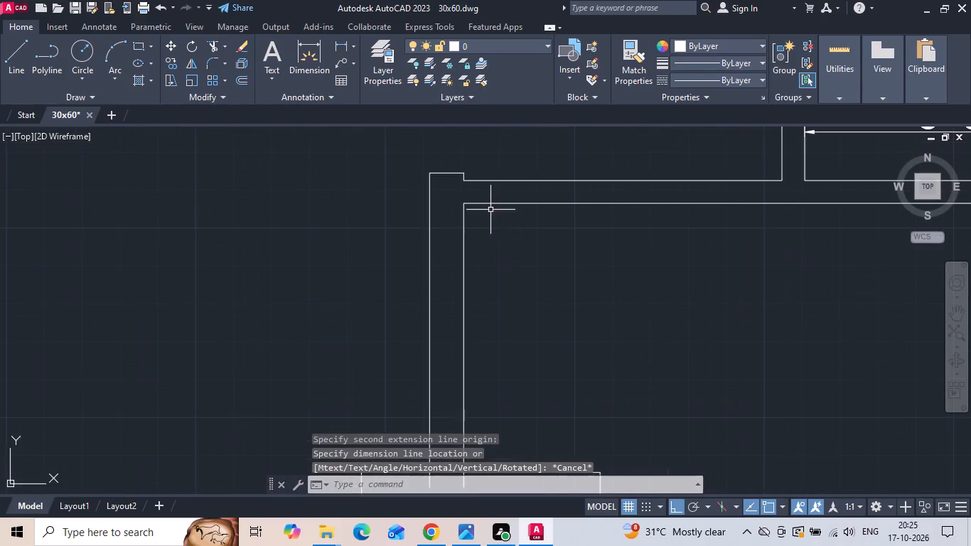
key("space")
left_click(492, 205)
scroll(492, 205, "down", 1)
left_click(493, 375)
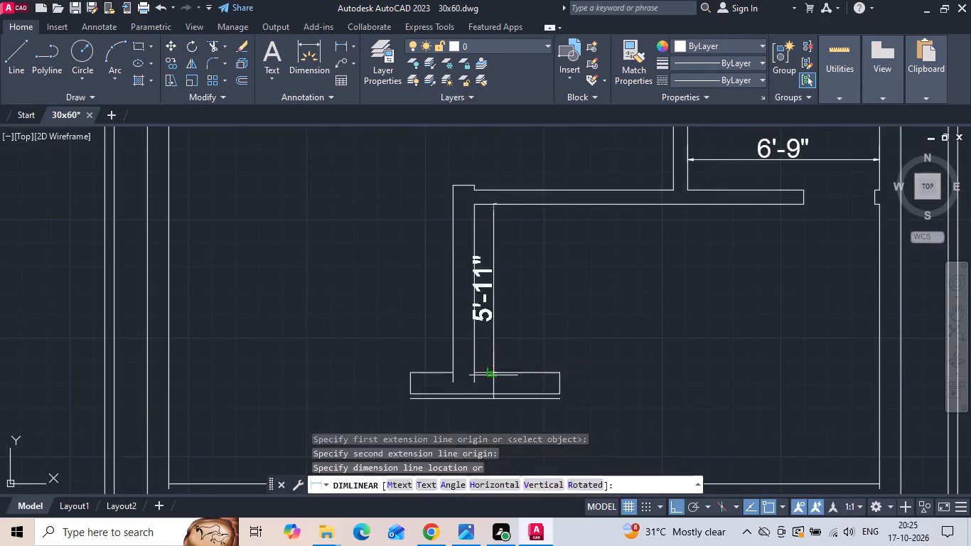
key("Escape")
Move the cross wall's lower face line, both end lines and the bedroom 2 part of its upper face up 1".
scroll(548, 277, "down", 2)
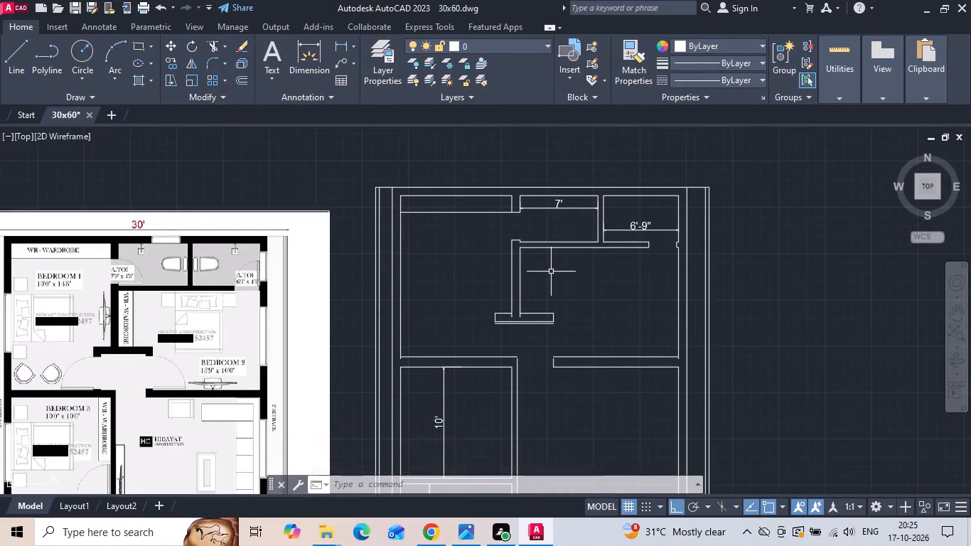
scroll(536, 317, "up", 2)
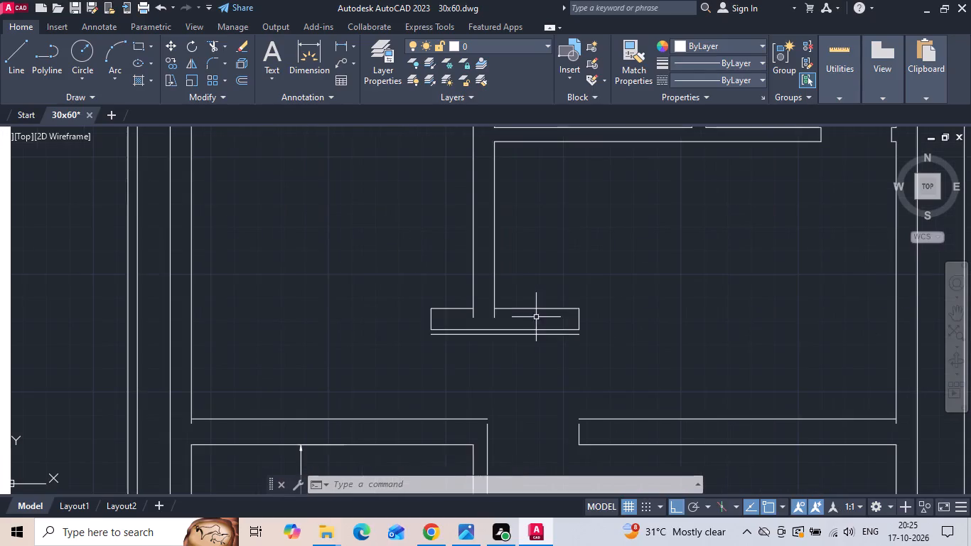
key("Escape")
left_click(542, 306)
scroll(522, 328, "up", 1)
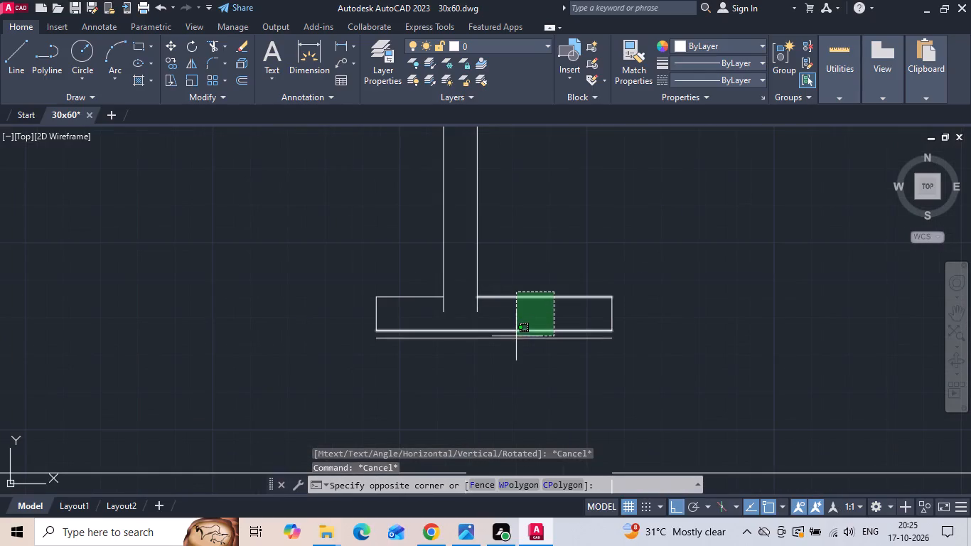
left_click(515, 336)
left_click(646, 323)
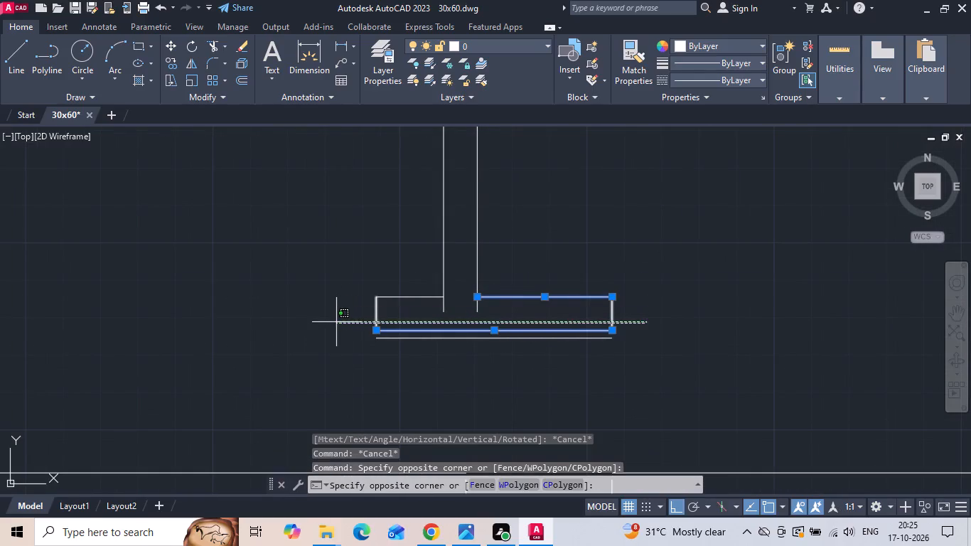
left_click(336, 322)
right_click(336, 323)
left_click(354, 281)
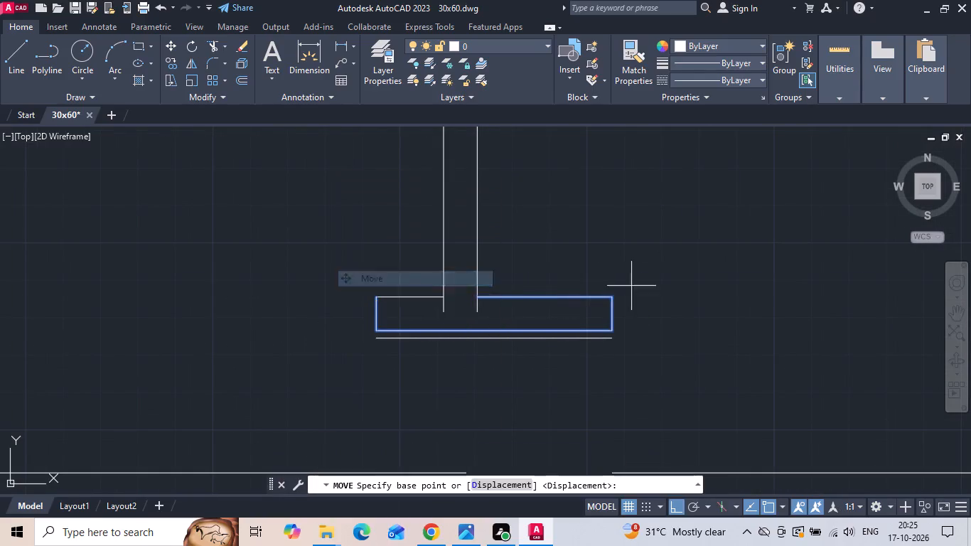
left_click(718, 313)
type("1")
key("space")
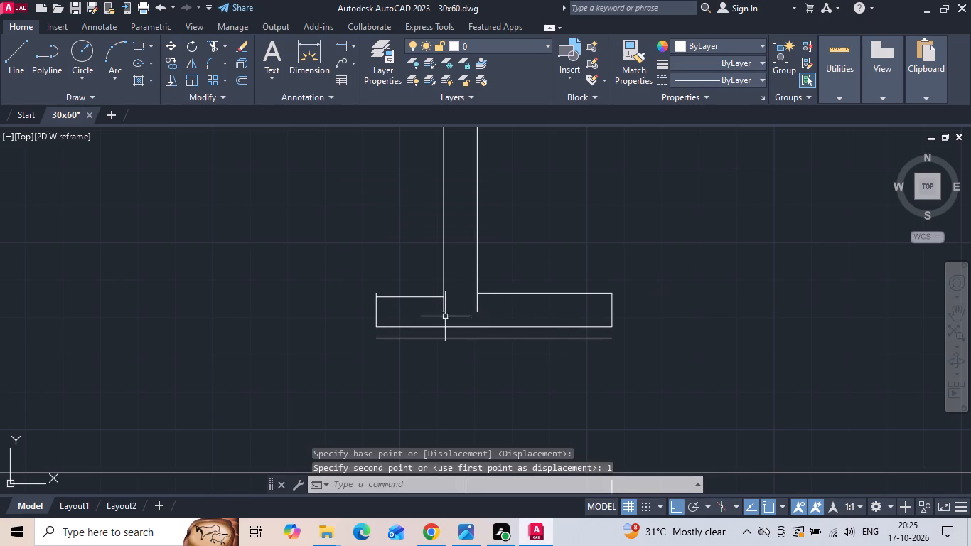
Move the bedroom 1 part of the cross wall's upper face line up 1" to align with the rest.
scroll(406, 314, "up", 2)
scroll(406, 314, "down", 1)
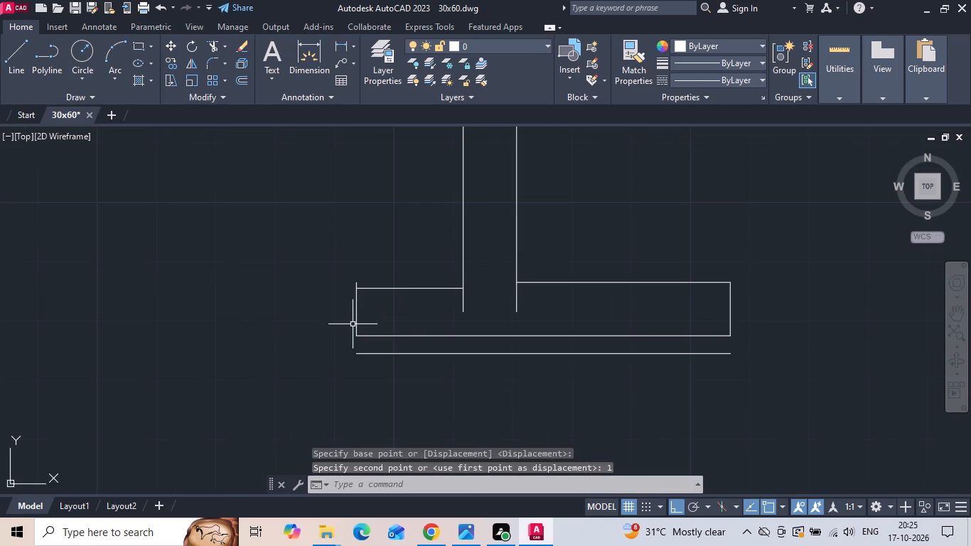
left_click(398, 296)
left_click(393, 256)
right_click(392, 256)
left_click(407, 265)
left_click(408, 248)
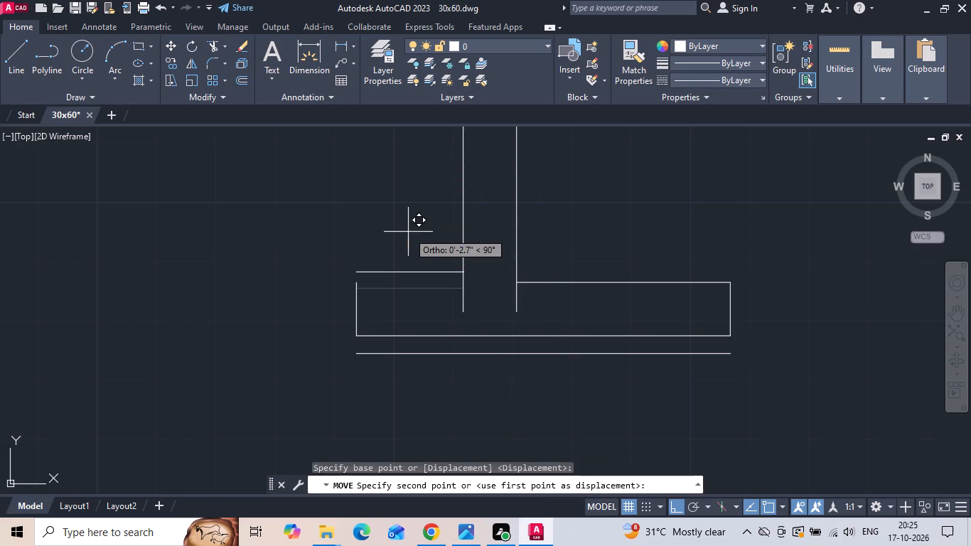
type("1")
key("space")
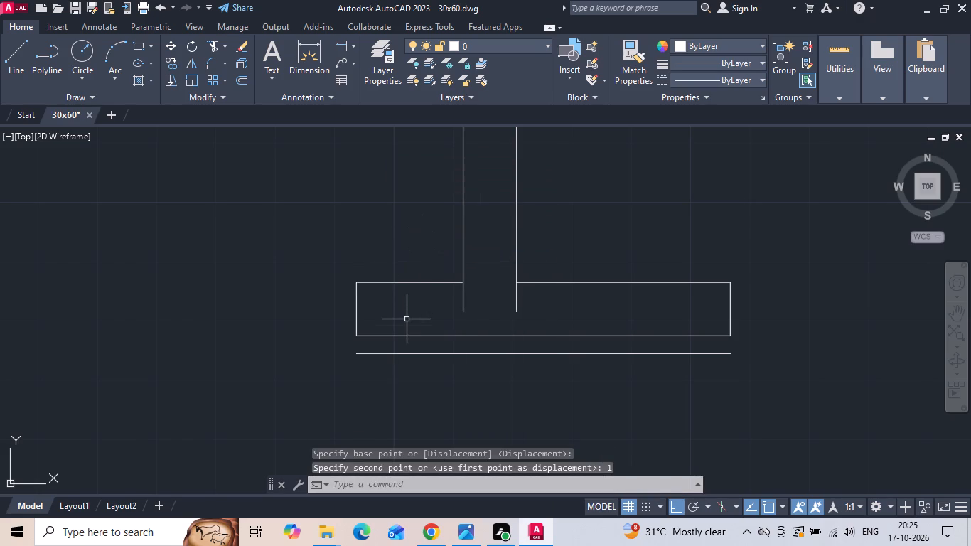
Extend both end lines of the cross wall down to the detached line below it.
type("ex")
key("space")
left_click_drag(348, 323, 369, 321)
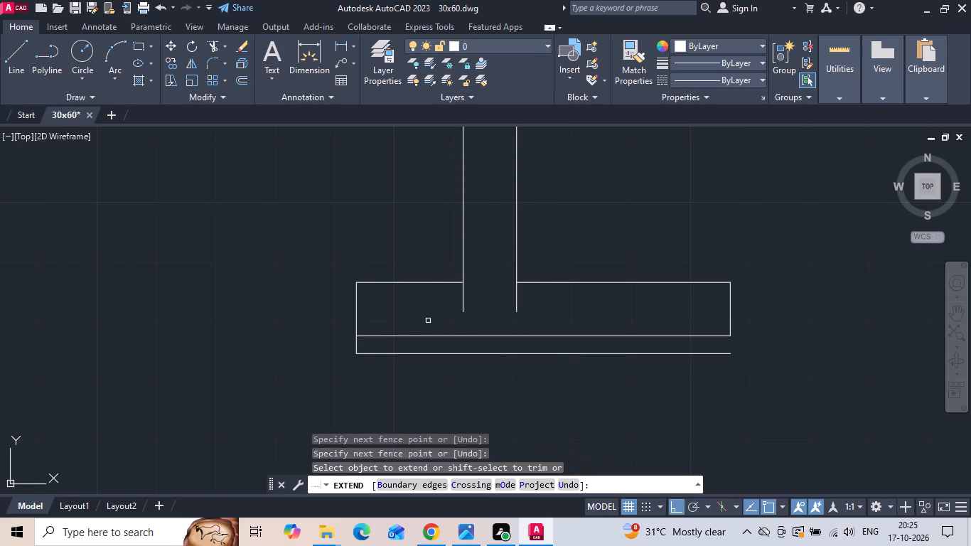
left_click_drag(711, 320, 771, 316)
key("Escape")
Offset both end lines of the cross wall 9" inward.
type("o 9")
key("space")
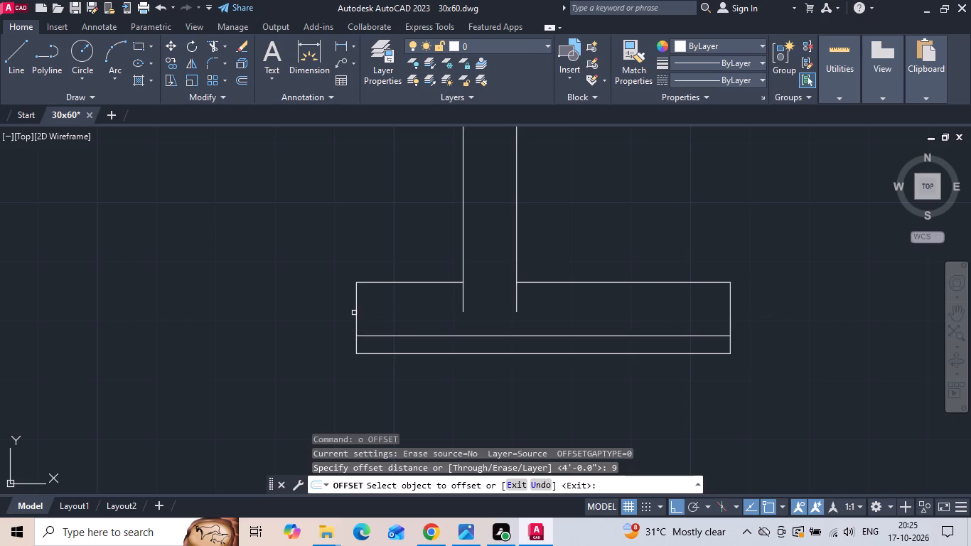
left_click_drag(358, 317, 368, 318)
left_click(407, 314)
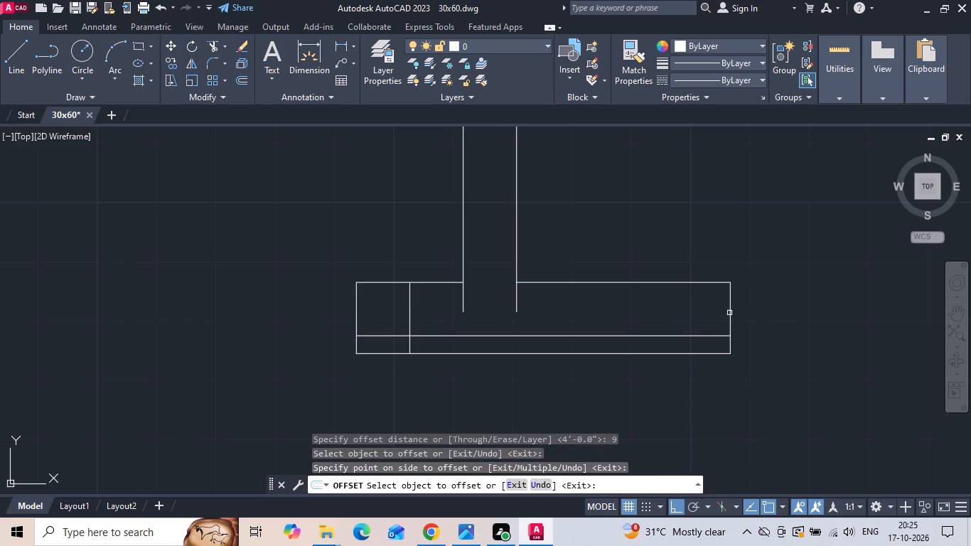
left_click(725, 315)
left_click(730, 301)
left_click(678, 301)
key("Escape")
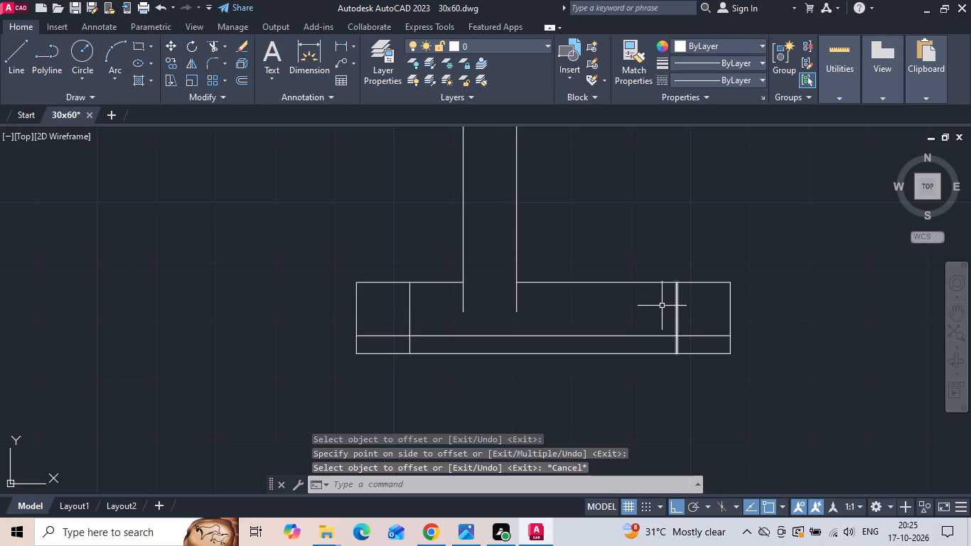
Trim the cross wall's inner lines to leave a 9" wide return at each end of its lower face, and save the drawing.
type("tr")
key("space")
key("space")
left_click(532, 356)
left_click(531, 351)
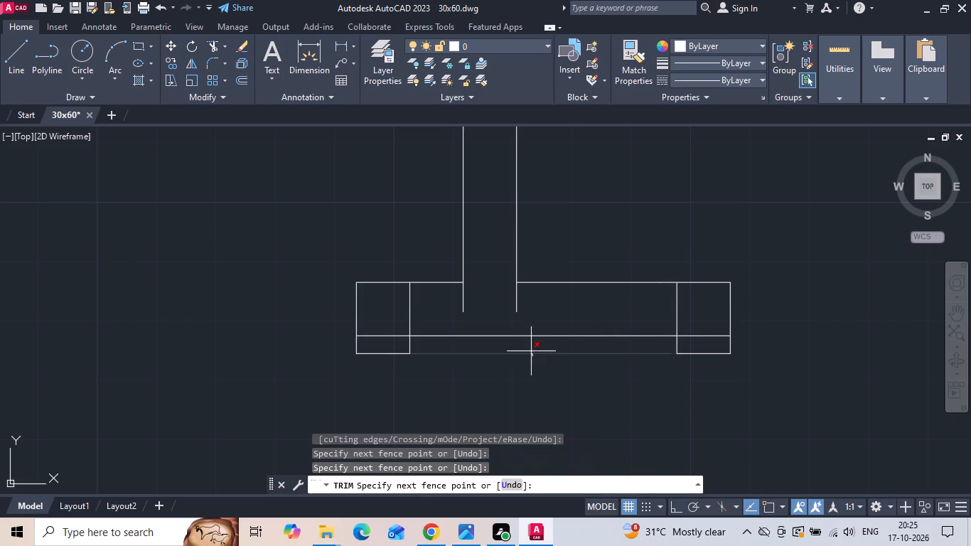
left_click(377, 340)
left_click(414, 313)
left_click_drag(435, 302, 466, 301)
left_click(549, 314)
left_click(490, 304)
left_click(692, 326)
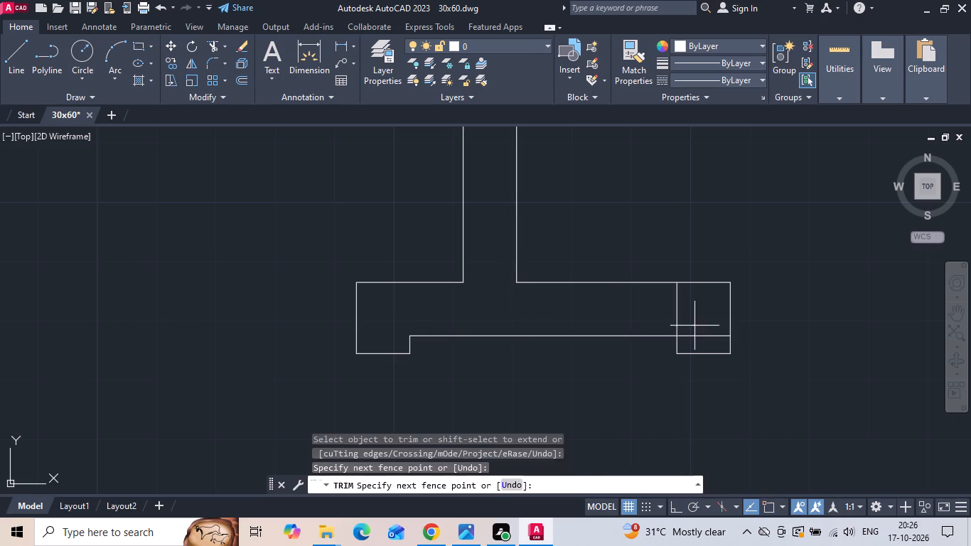
left_click(654, 316)
left_click(692, 338)
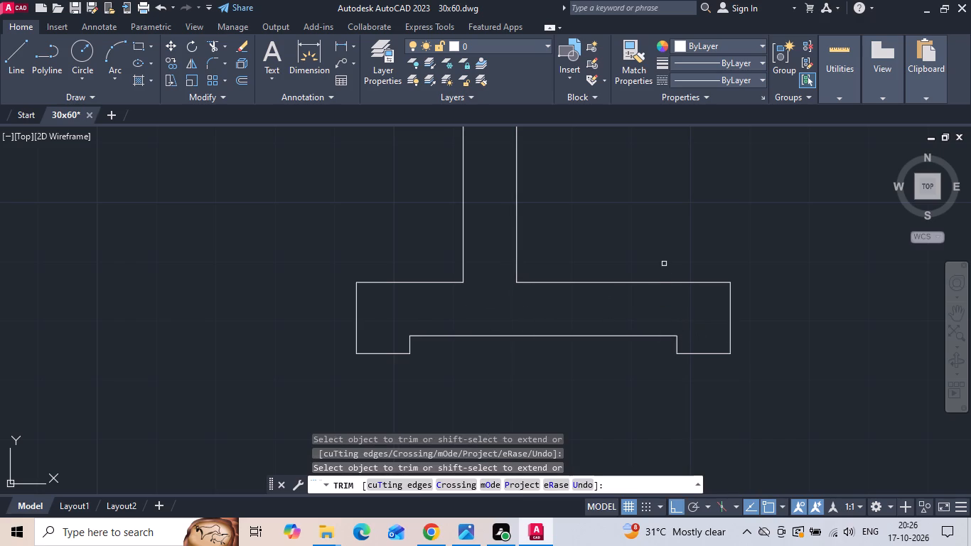
key("Escape")
key("ctrl+s")
Measure the thickness of the wall between bedroom 1 and bedroom 3.
scroll(481, 296, "down", 2)
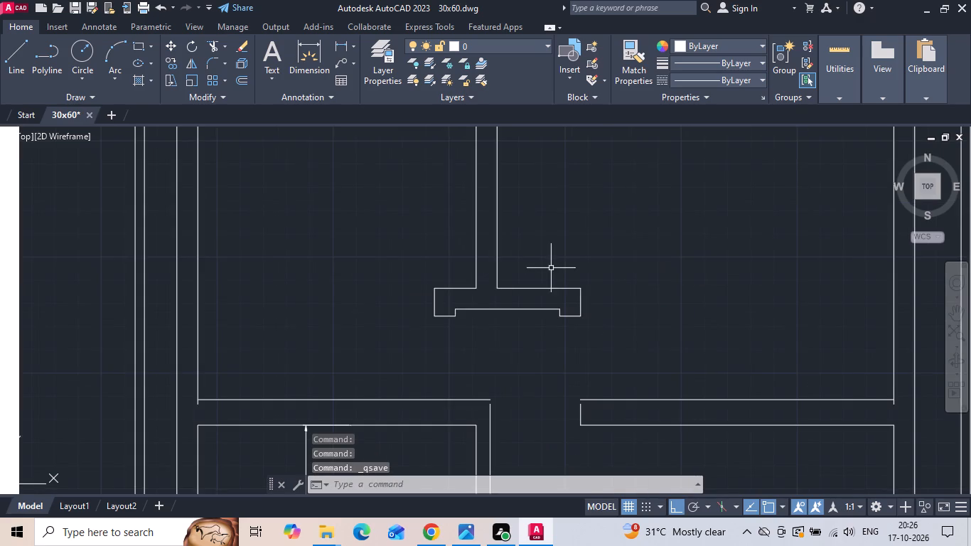
scroll(558, 268, "down", 1)
key("e")
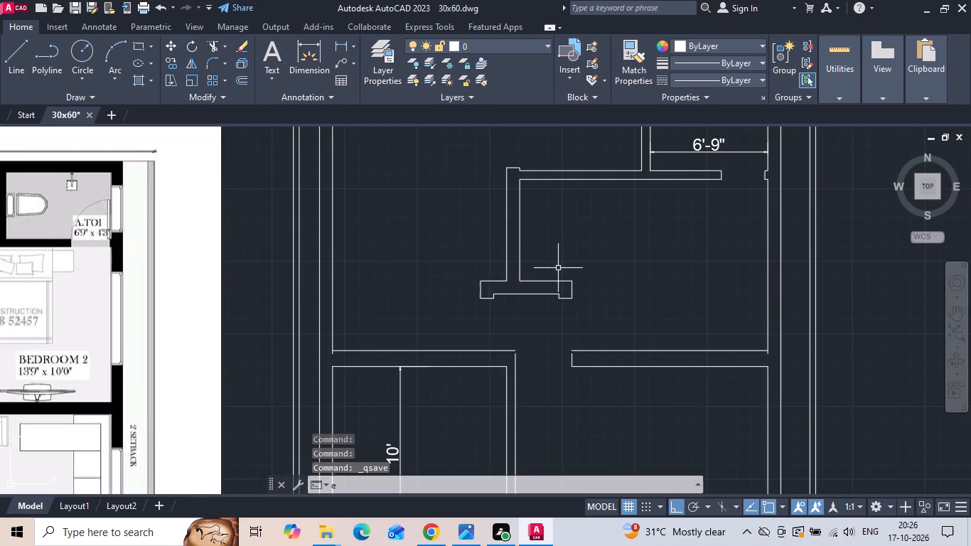
key("Escape")
left_click(339, 48)
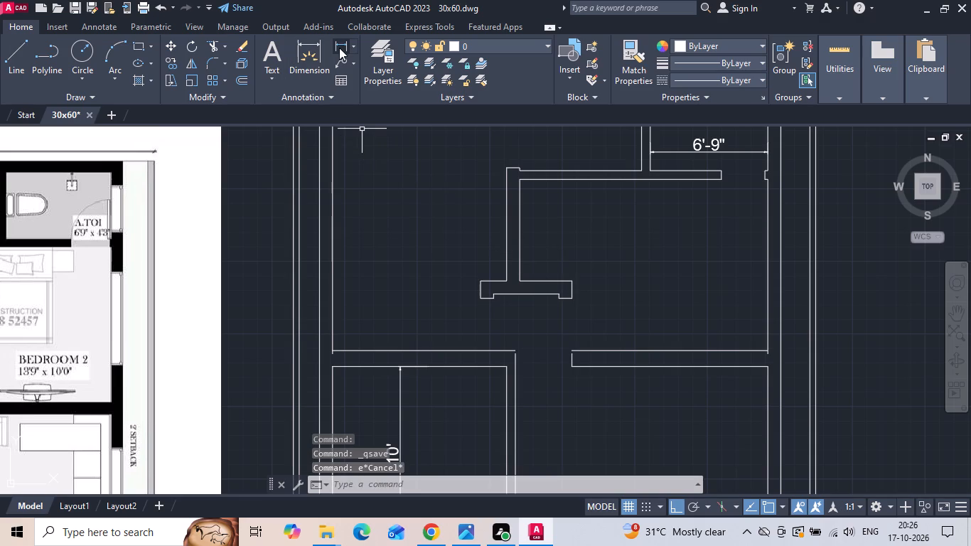
scroll(534, 368, "up", 2)
left_click(456, 369)
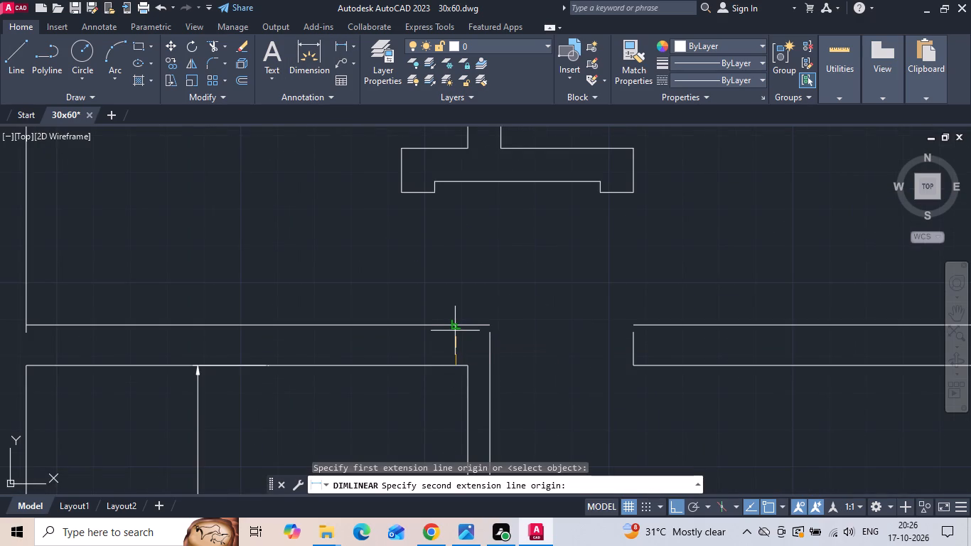
left_click(455, 330)
key("Escape")
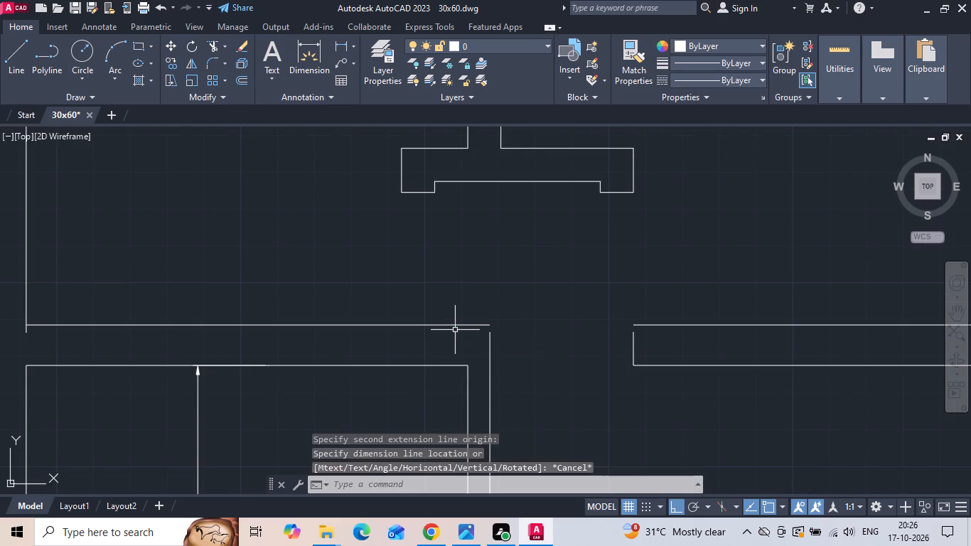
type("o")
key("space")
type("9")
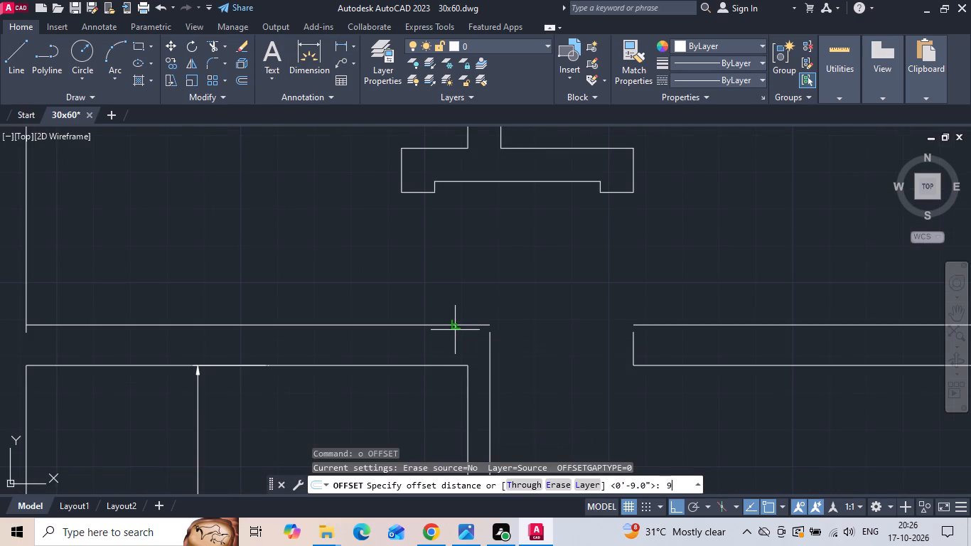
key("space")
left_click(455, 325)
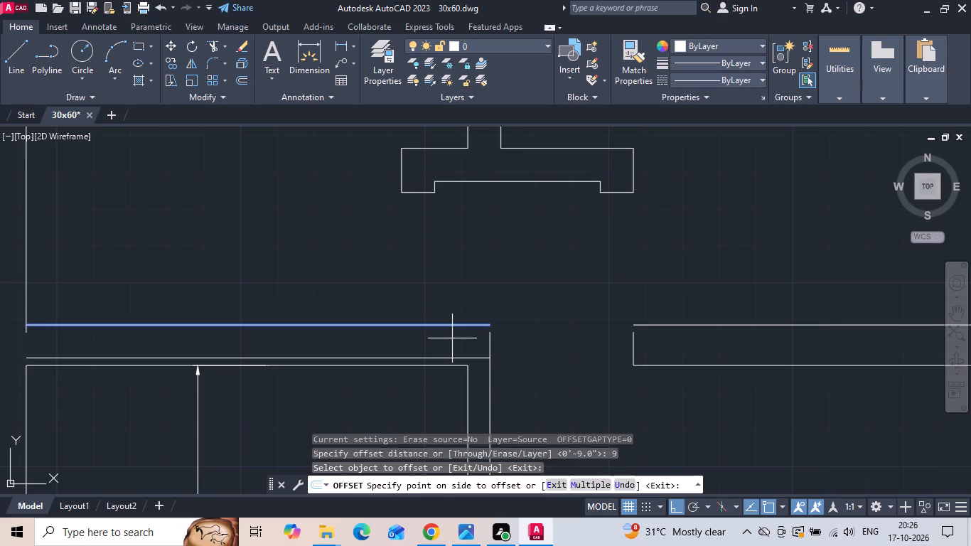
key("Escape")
Offset the upper face lines of the bedroom 3 wall and the bedroom 2/living wall 2" downward.
type("o 2")
key("space")
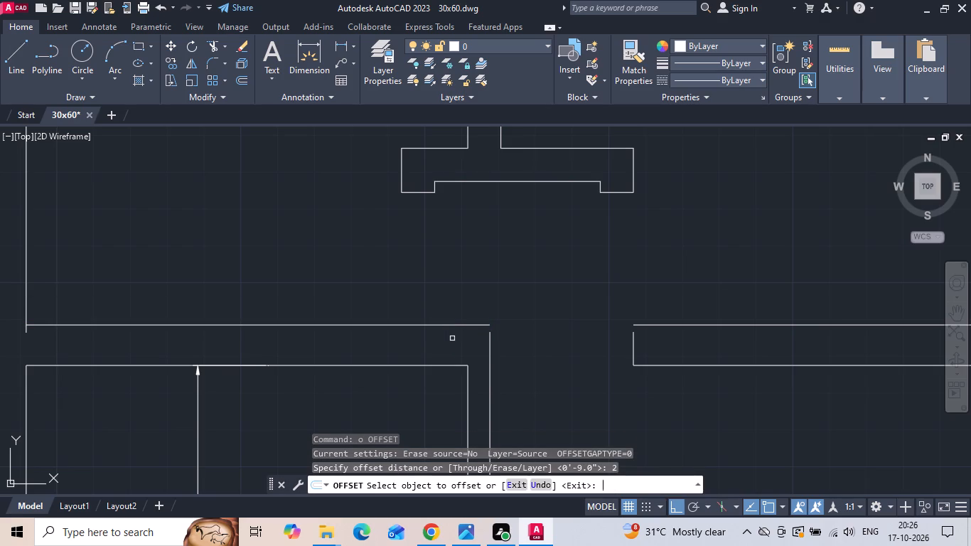
left_click(454, 326)
left_click(454, 338)
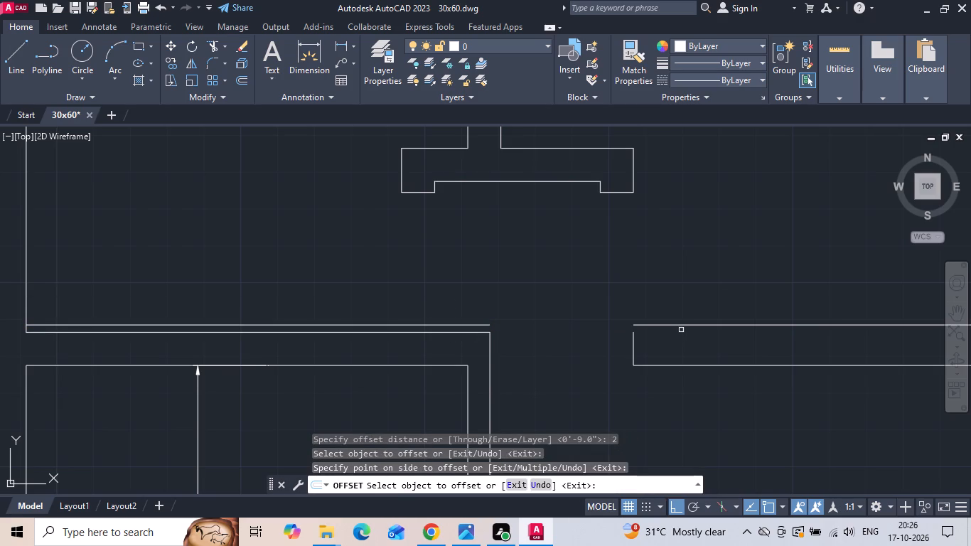
left_click(683, 326)
left_click(682, 346)
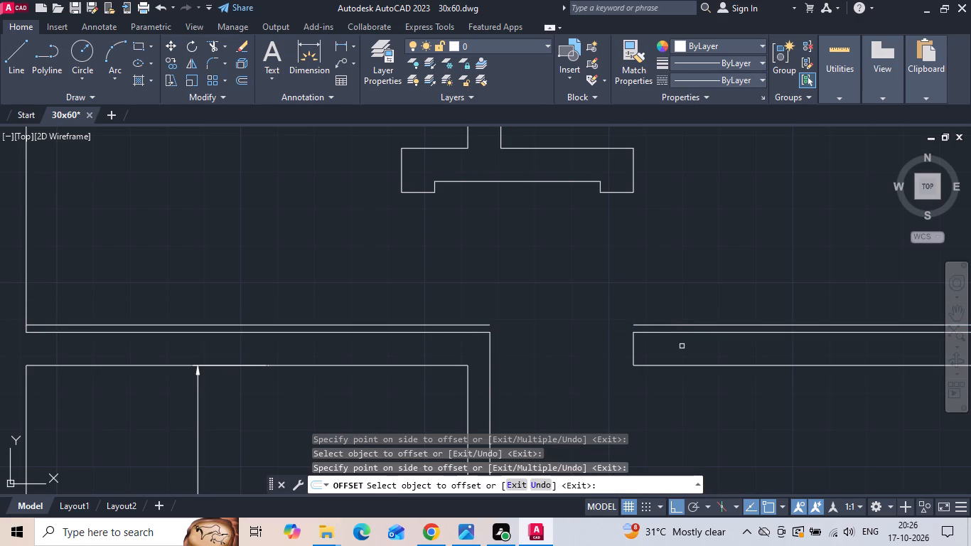
key("Escape")
Measure the passage opening between the bedroom 2/living wall's end and the bedroom 3 side wall.
scroll(682, 346, "down", 2)
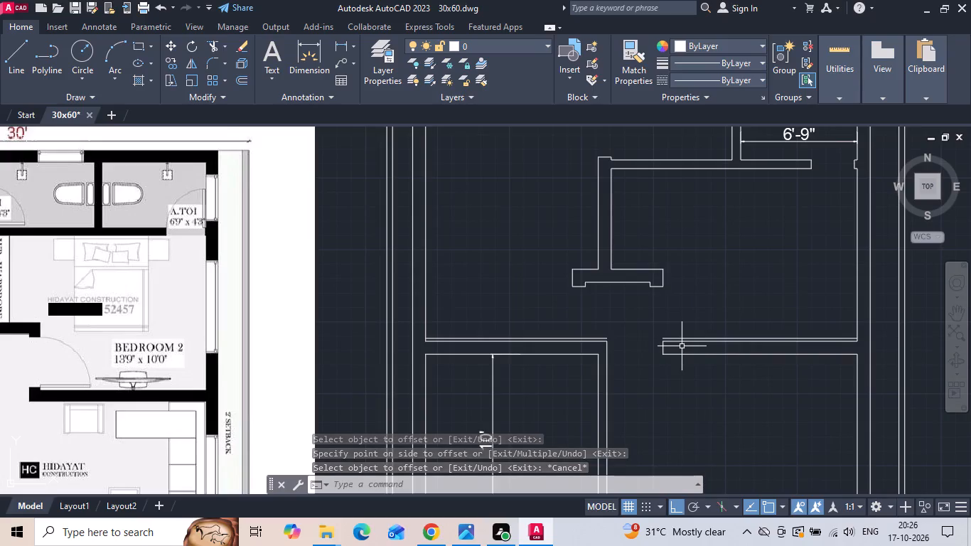
scroll(648, 319, "up", 1)
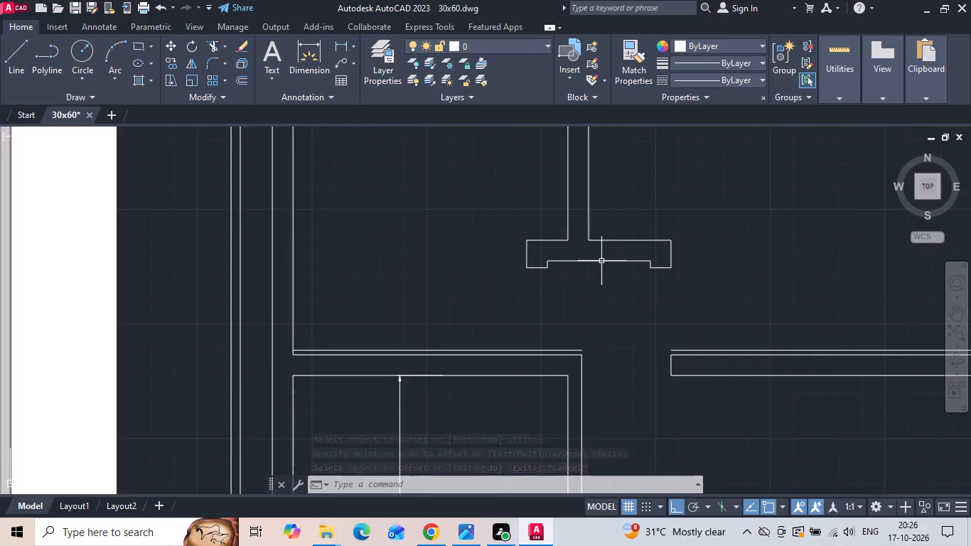
left_click(340, 45)
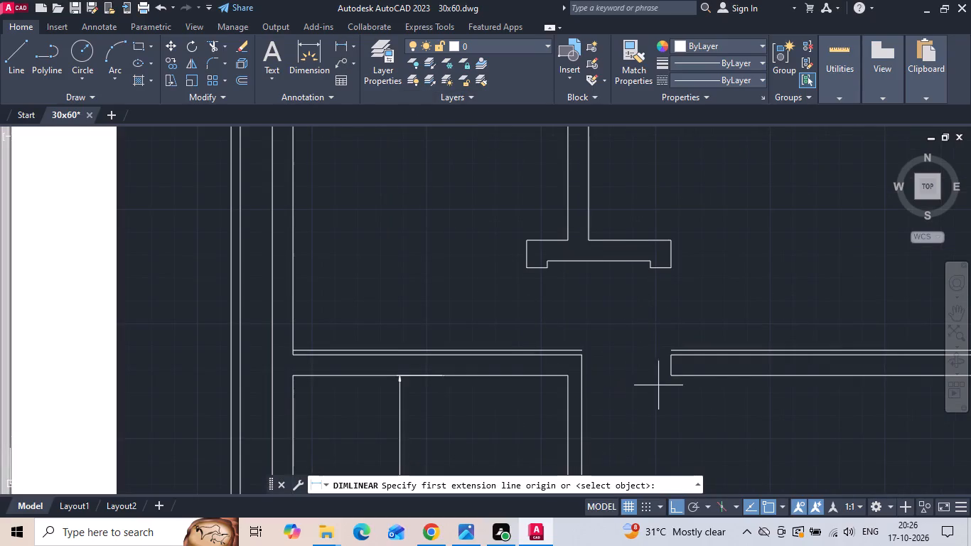
left_click(670, 373)
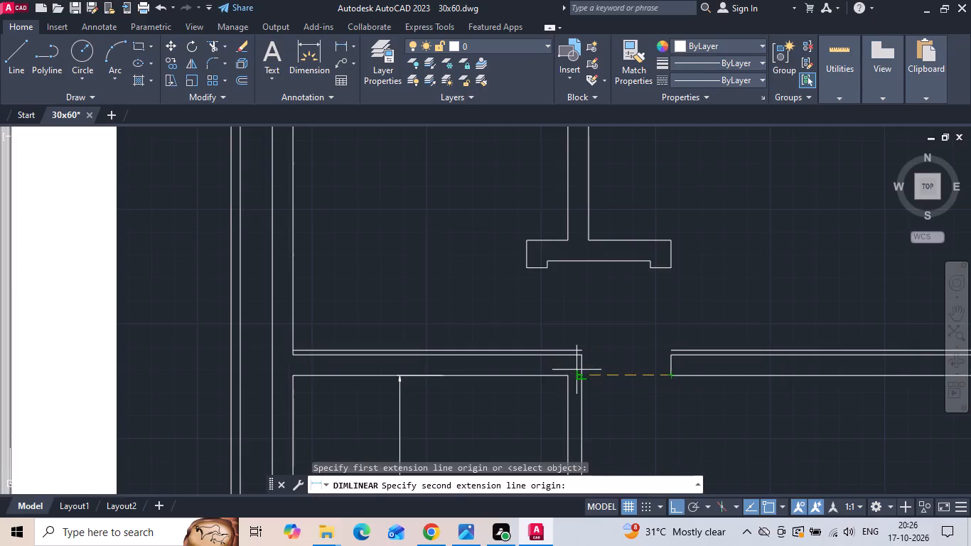
left_click(576, 370)
key("Escape")
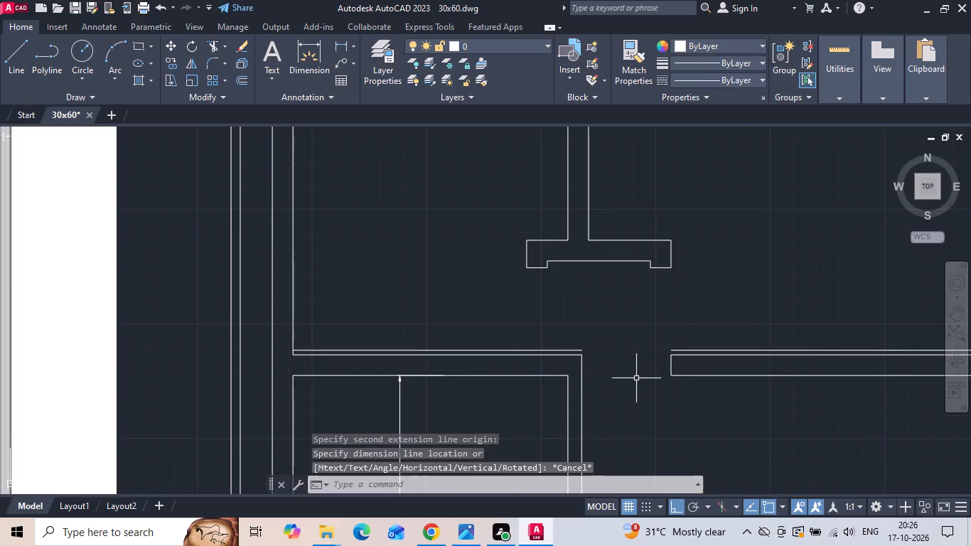
Draw a vertical line from the inner edge of the cross wall's bedroom 2 return down past the bedroom 2/living wall.
type("l")
key("space")
left_click(653, 266)
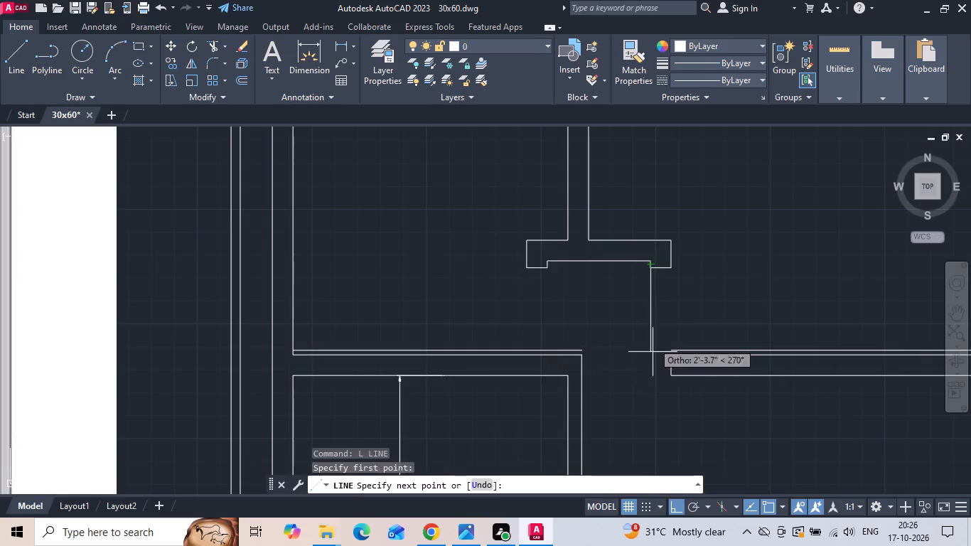
left_click(656, 411)
key("Escape")
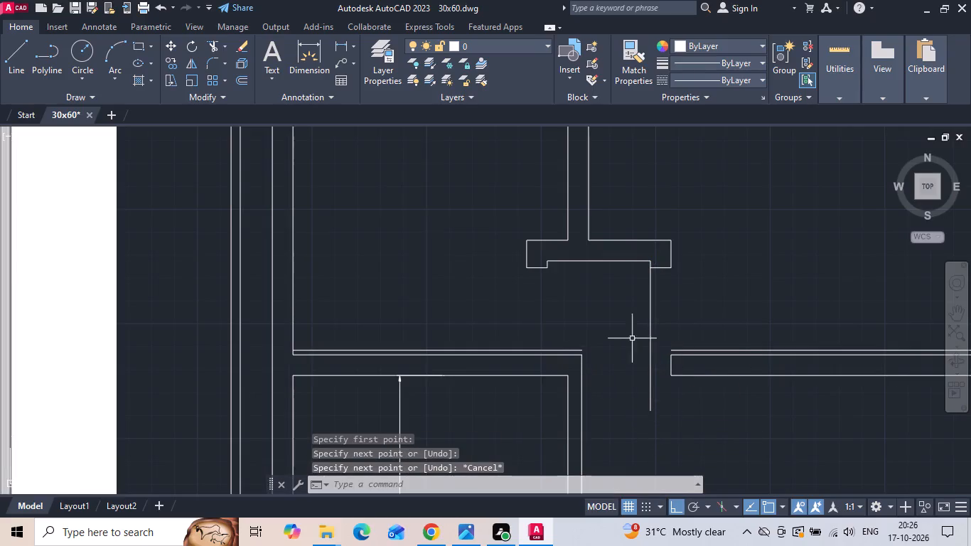
Extend both edges of the cross wall's bedroom 1 return and its bedroom 2 end line down to the walls below.
scroll(572, 340, "down", 2)
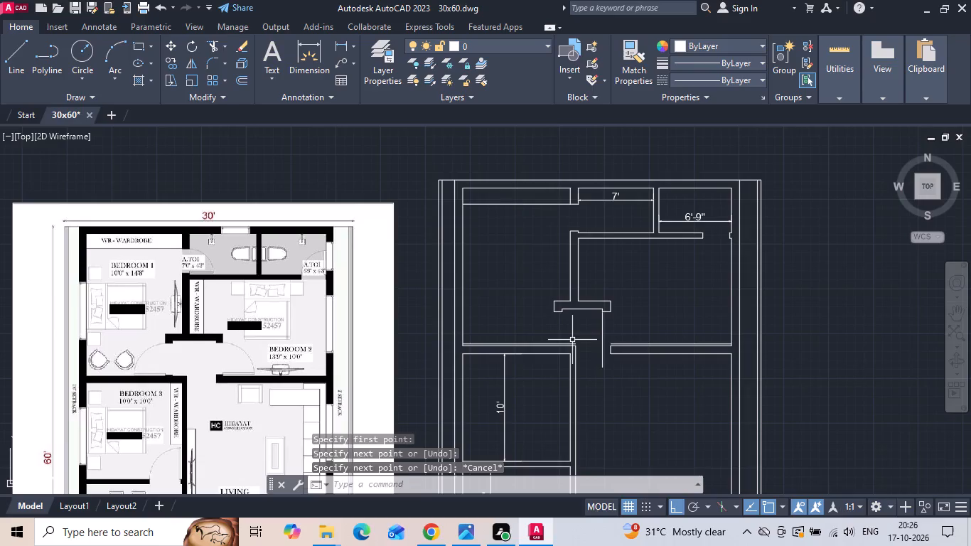
scroll(572, 339, "up", 2)
type("ex")
key("space")
scroll(541, 267, "up", 2)
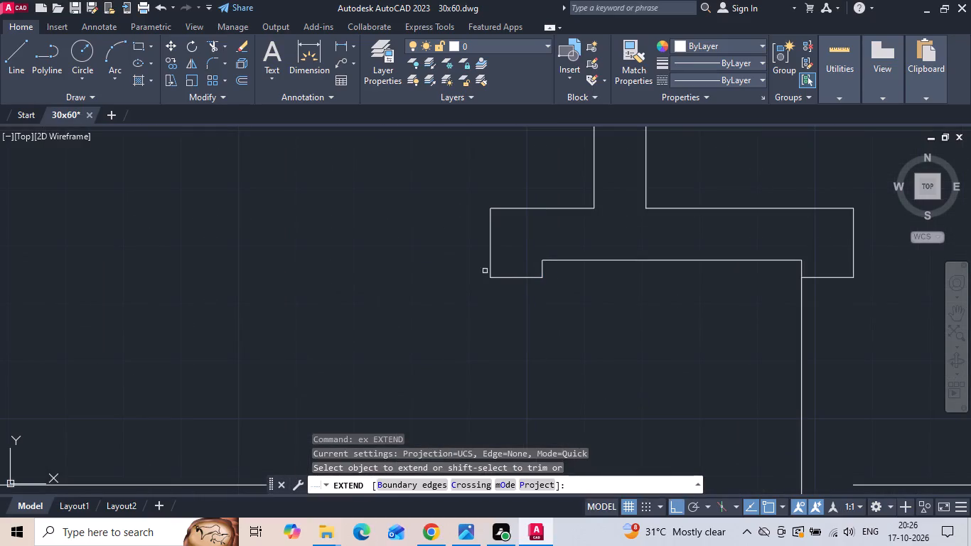
left_click(450, 260)
scroll(458, 259, "down", 1)
left_click(557, 279)
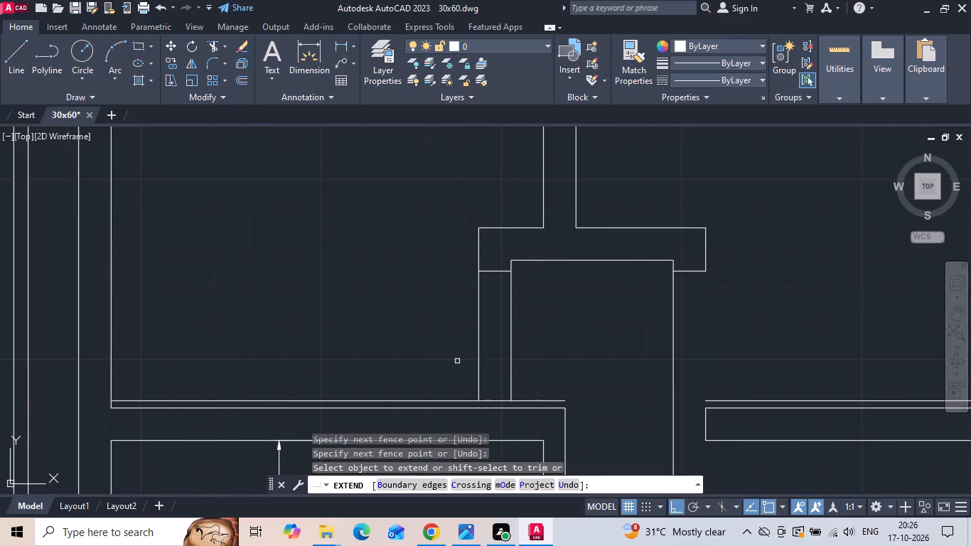
left_click_drag(457, 363, 574, 377)
left_click(704, 266)
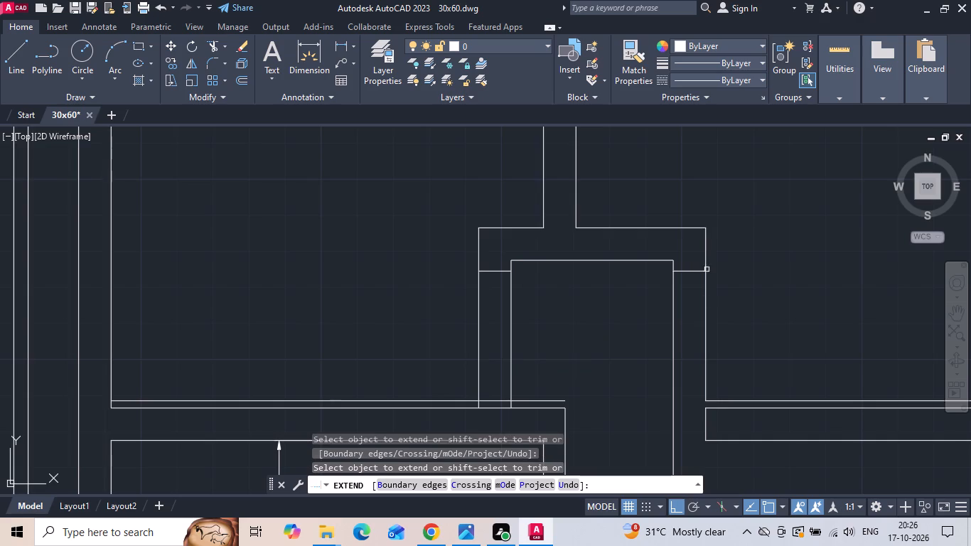
Extend the bedroom 2/living wall's horizontal lines to the vertical line dropped from the cross wall.
middle_click_drag(722, 409, 709, 321)
left_click_drag(720, 296, 714, 354)
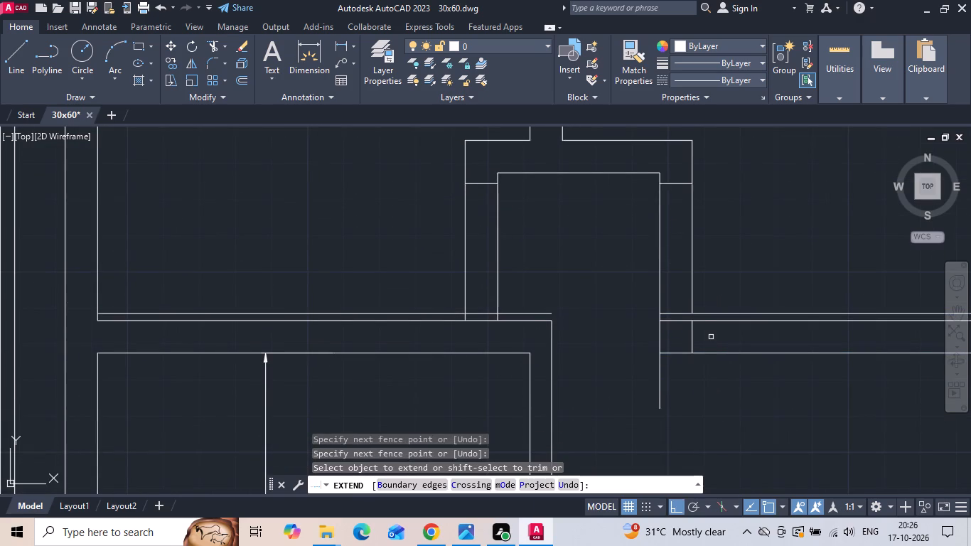
key("Escape")
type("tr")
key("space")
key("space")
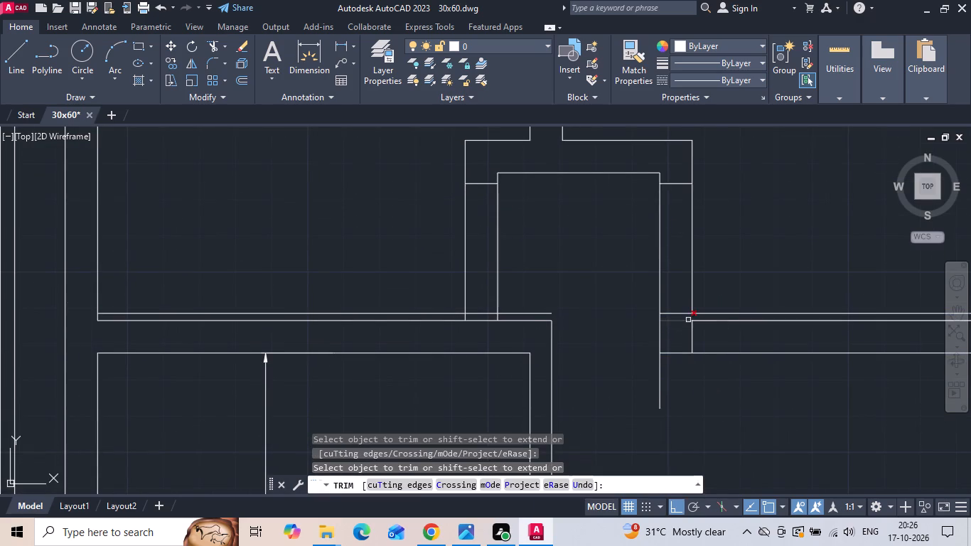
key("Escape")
Extend the bedroom 2/living wall's original end line up to the wall's upper face line.
type("ex")
key("space")
left_click_drag(697, 330, 690, 329)
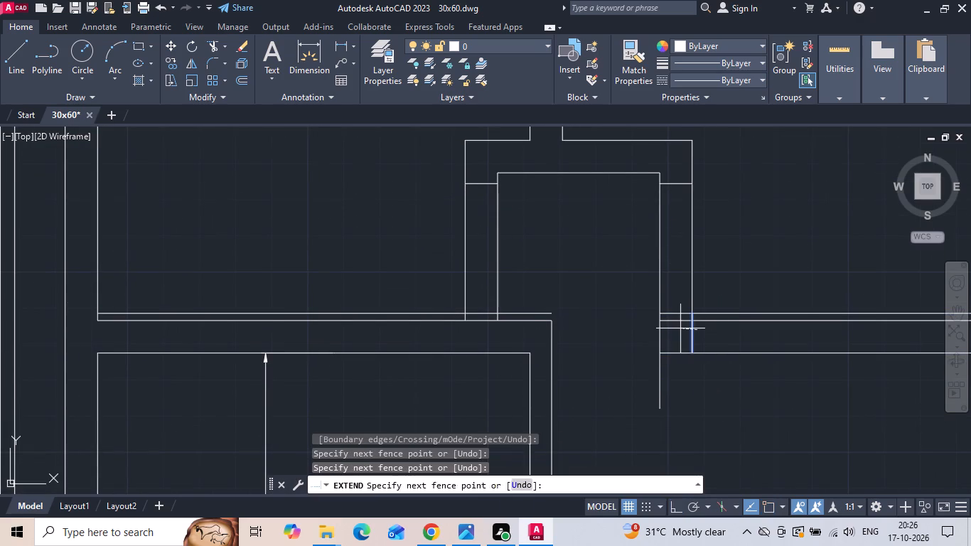
left_click(679, 328)
key("Escape")
Trim away the vertical lines crossing the gap between the cross wall and the walls below.
type("tr")
key("space")
left_click_drag(631, 277, 686, 270)
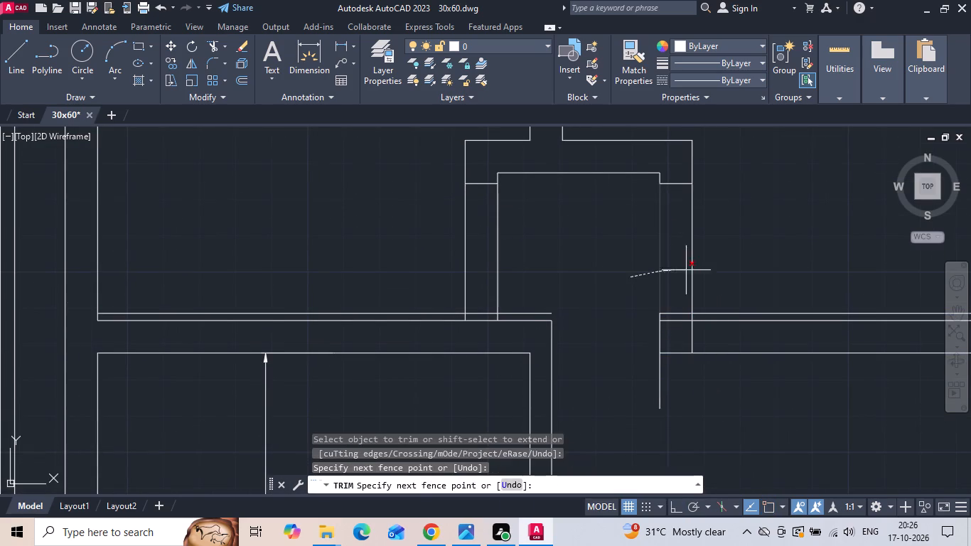
left_click_drag(686, 270, 729, 263)
left_click_drag(704, 270, 440, 262)
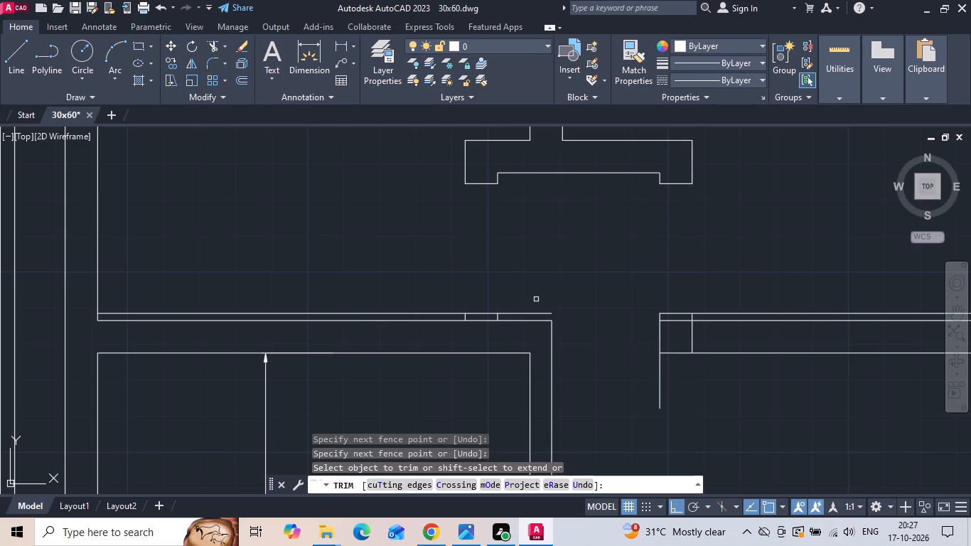
key("Escape")
Extend the bedroom 3 wall's 2" offset line across the passage opening to the bedroom 2/living wall.
type("ex")
key("space")
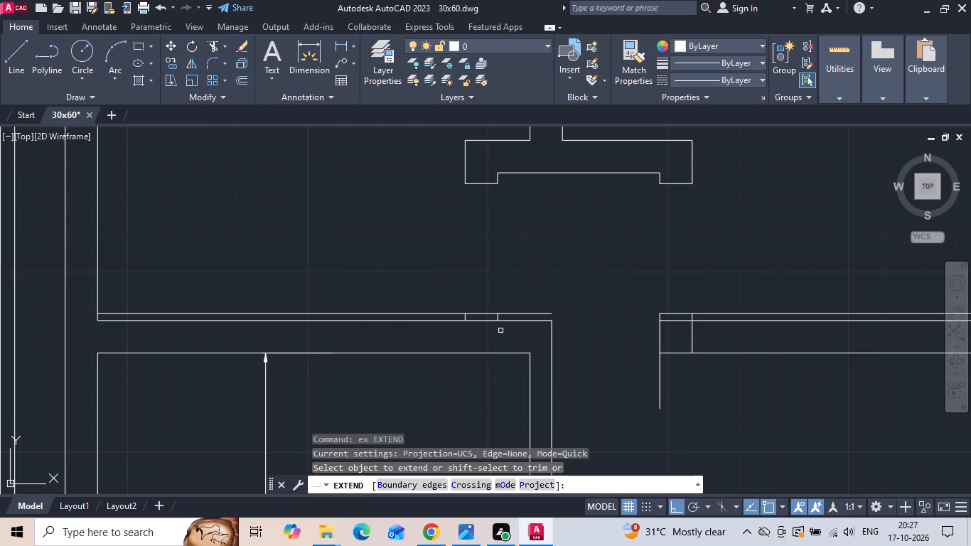
left_click(483, 321)
key("Escape")
Trim the bedroom 3 wall's 2" offset line to a short projection beneath the cross wall's end and clear the line across the passage.
type("tr")
key("space")
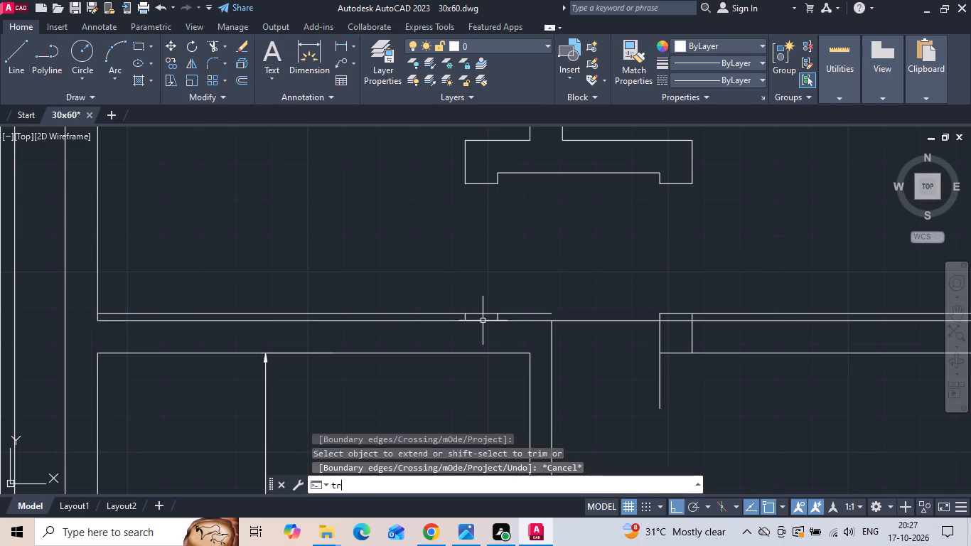
key("space")
left_click(437, 312)
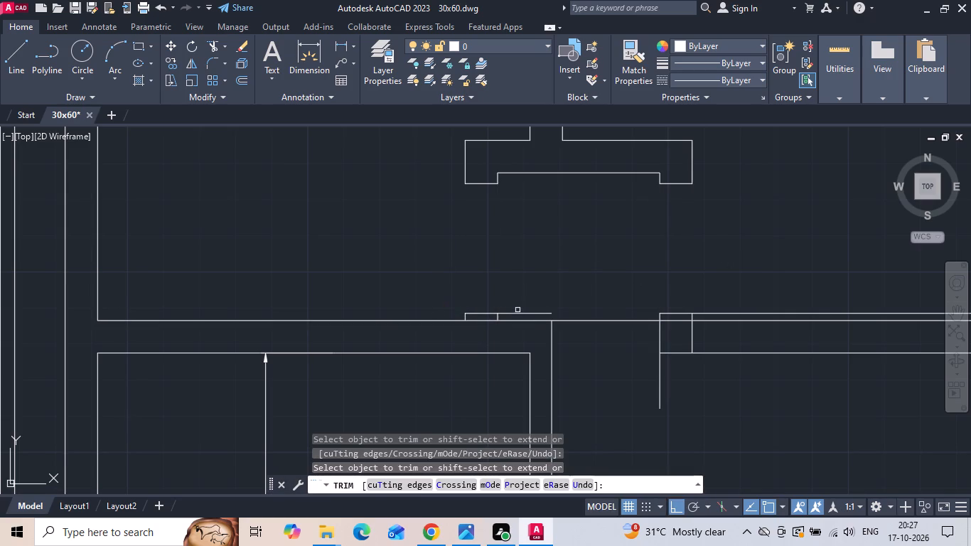
left_click(518, 310)
left_click(517, 314)
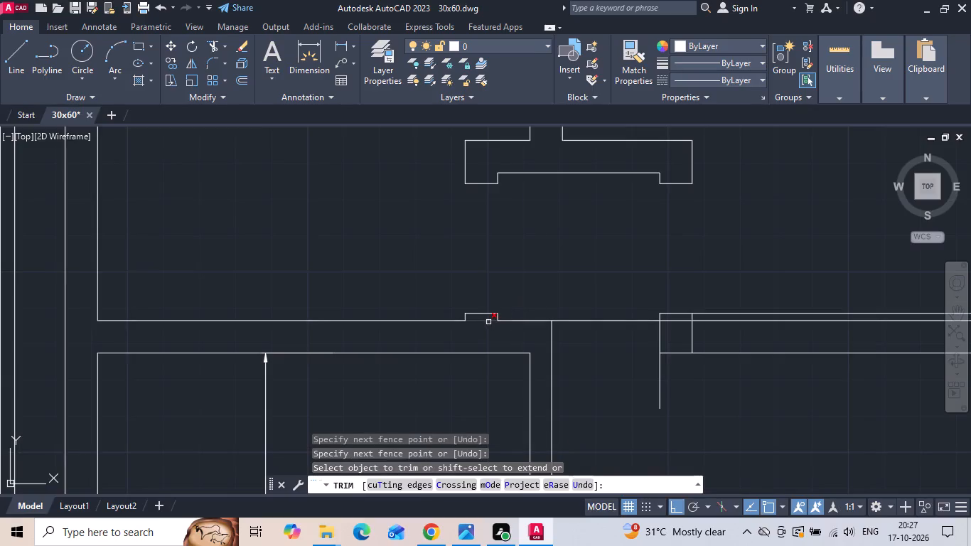
left_click(488, 322)
left_click_drag(582, 306, 589, 344)
Trim the bedroom 2/living wall end to a closed end with a short 2" projection, removing the excess offset, inner and hanging lines.
left_click(713, 317)
left_click(715, 297)
left_click(682, 323)
left_click(682, 316)
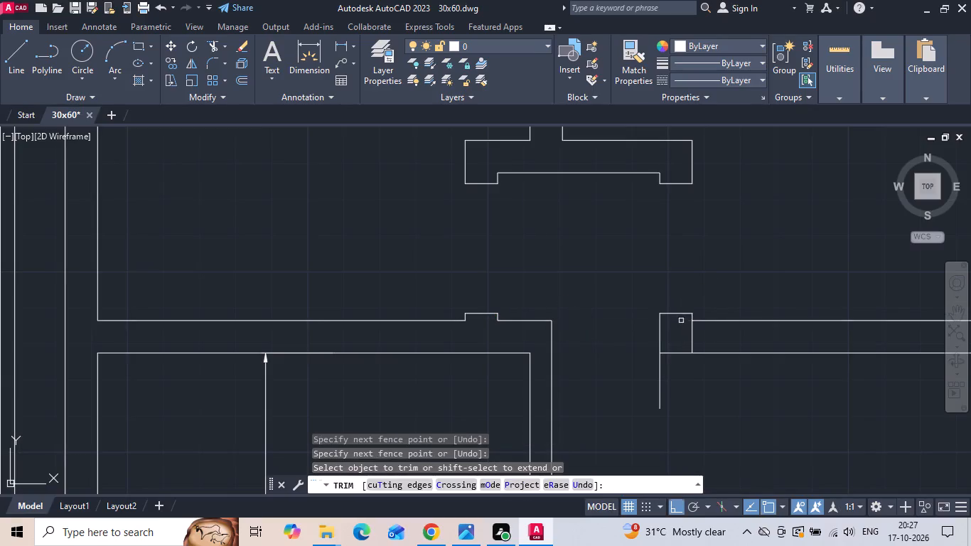
left_click_drag(673, 381, 613, 402)
left_click_drag(687, 341, 734, 339)
scroll(616, 335, "down", 3)
key("Escape")
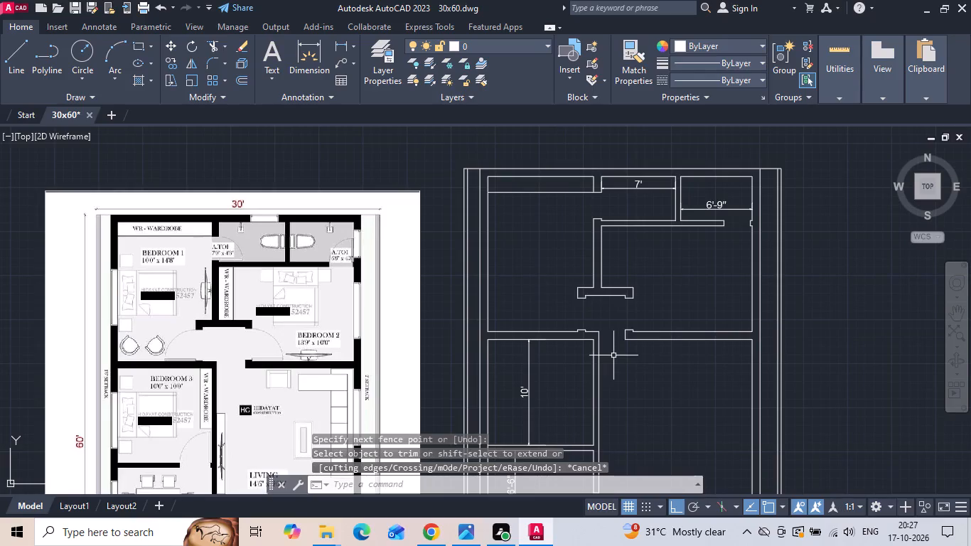
Save the drawing.
key("ctrl+s")
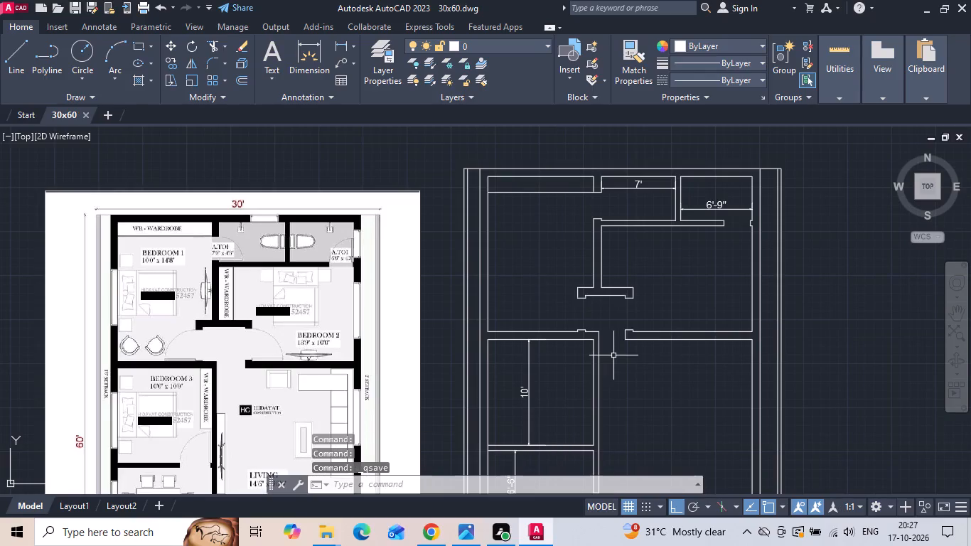
Check the depth of the wall projection beside the entrance door on the reference plan.
middle_click_drag(613, 355, 629, 215)
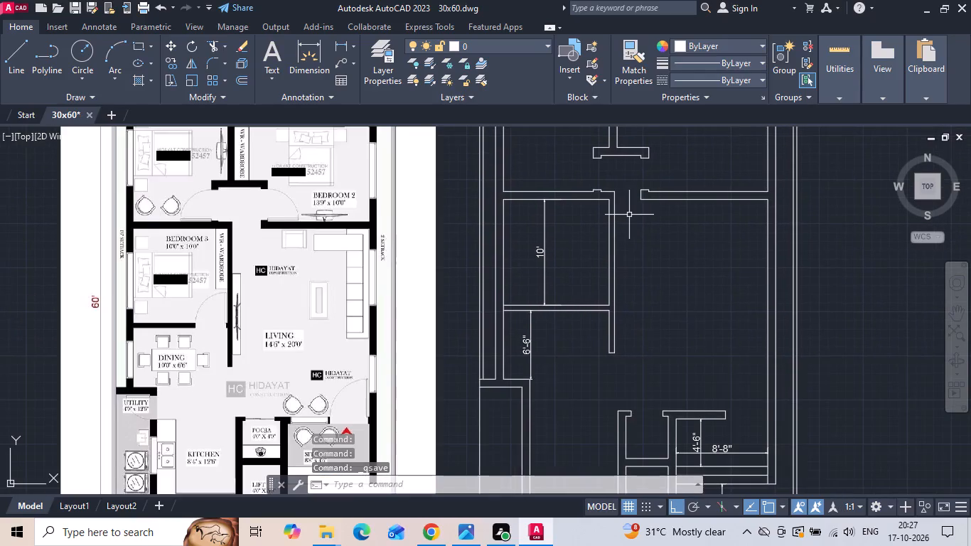
scroll(612, 311, "up", 2)
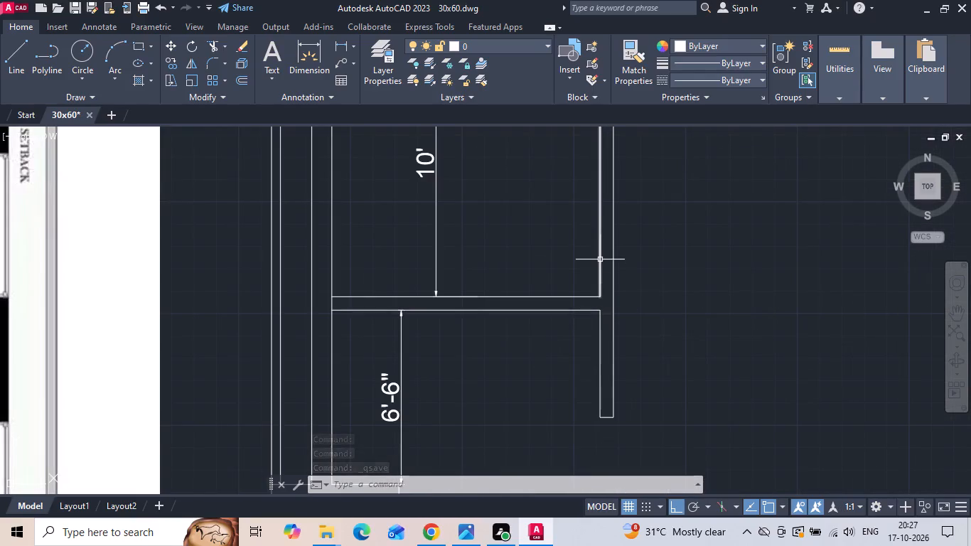
scroll(679, 326, "down", 1)
middle_click_drag(151, 335, 286, 316)
scroll(159, 333, "down", 1)
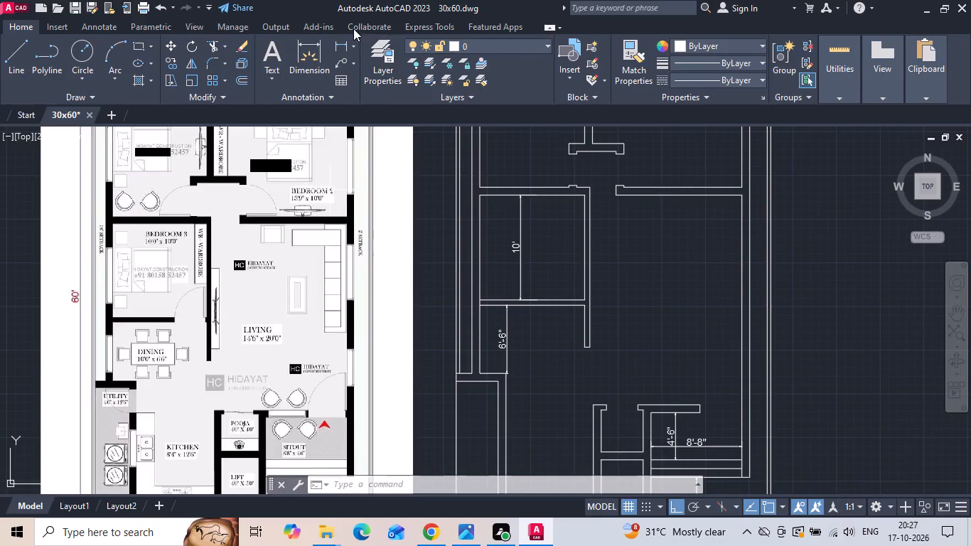
left_click(342, 49)
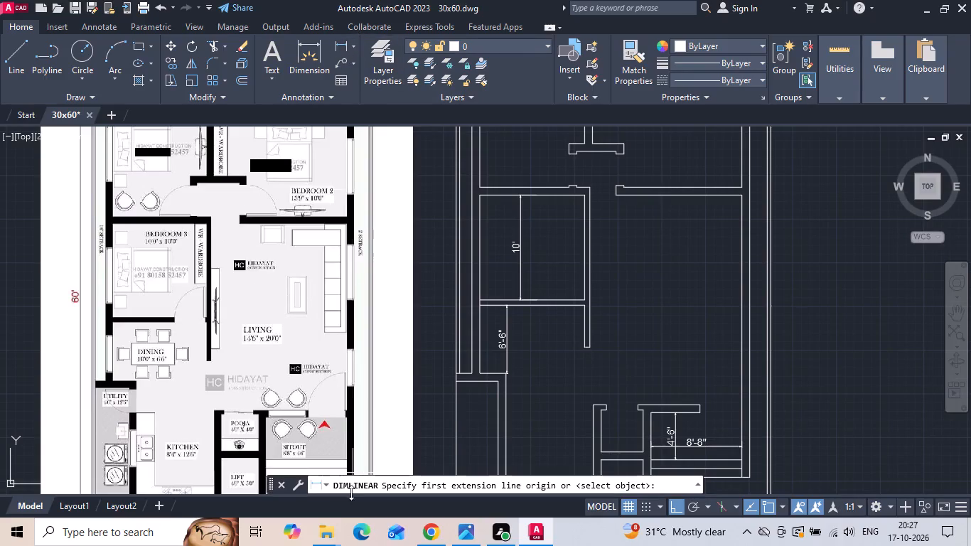
scroll(338, 446, "up", 3)
scroll(353, 391, "up", 2)
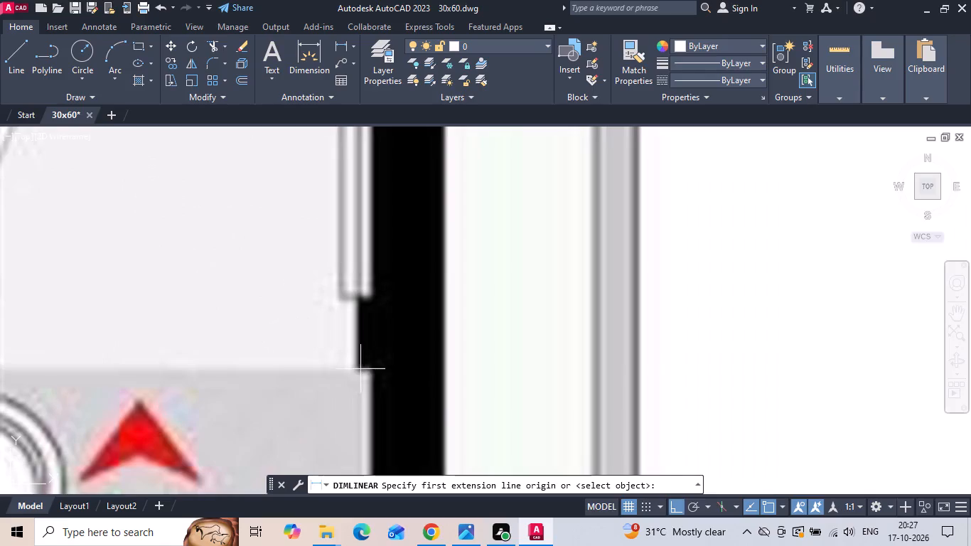
left_click(370, 372)
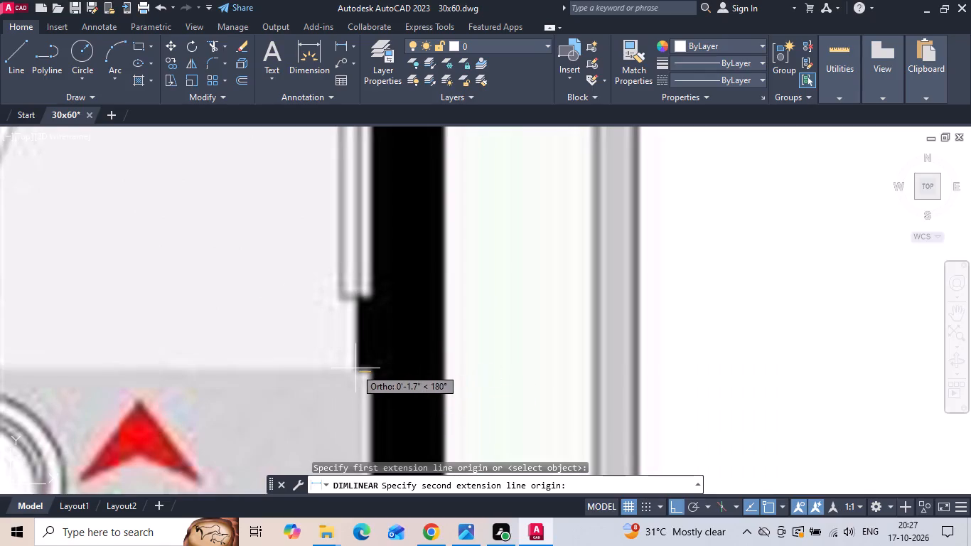
key("Escape")
scroll(355, 368, "down", 4)
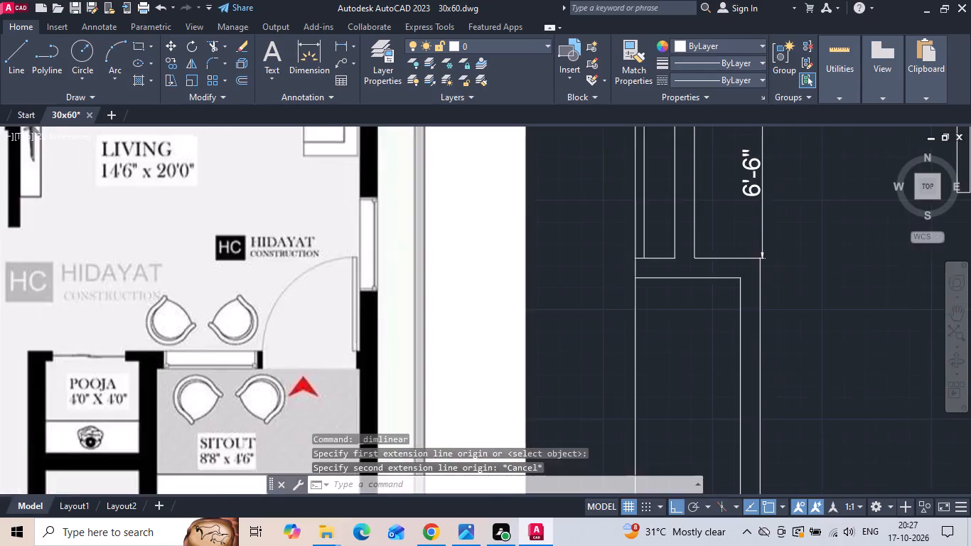
scroll(353, 365, "down", 1)
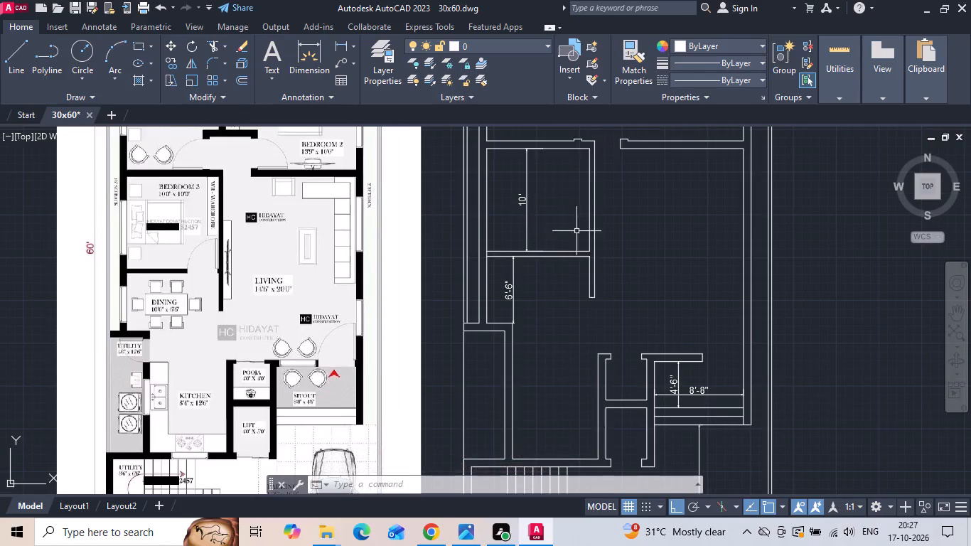
Offset the inner face line of bedroom 3's wall toward the living room by 3'2" into the bedroom.
scroll(582, 231, "up", 3)
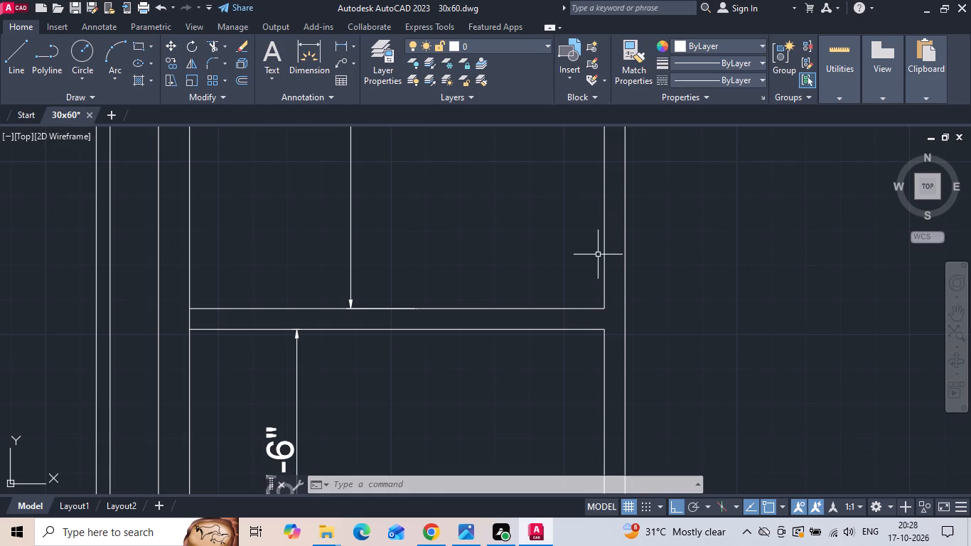
type("o 2")
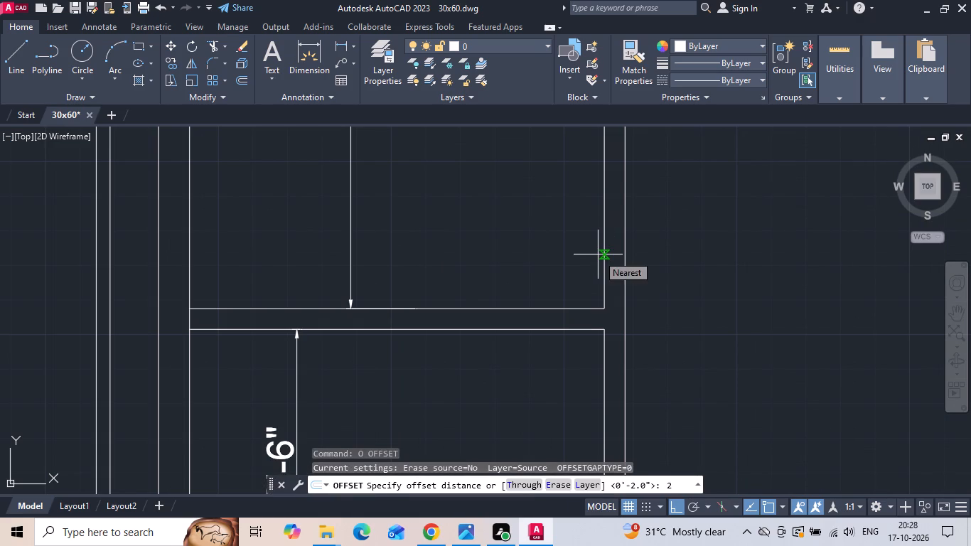
key("Escape")
type("o 3'2")
key("space")
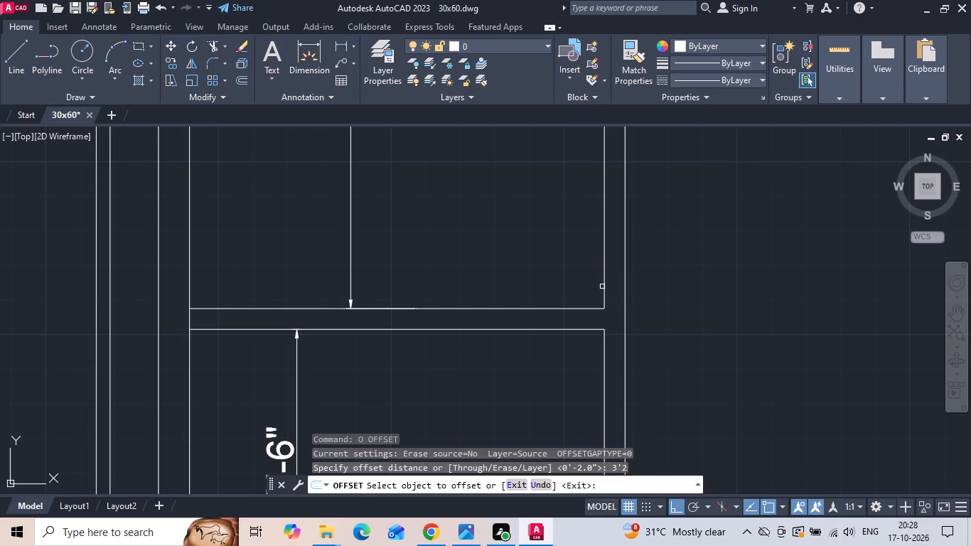
left_click(603, 299)
left_click(540, 300)
key("Escape")
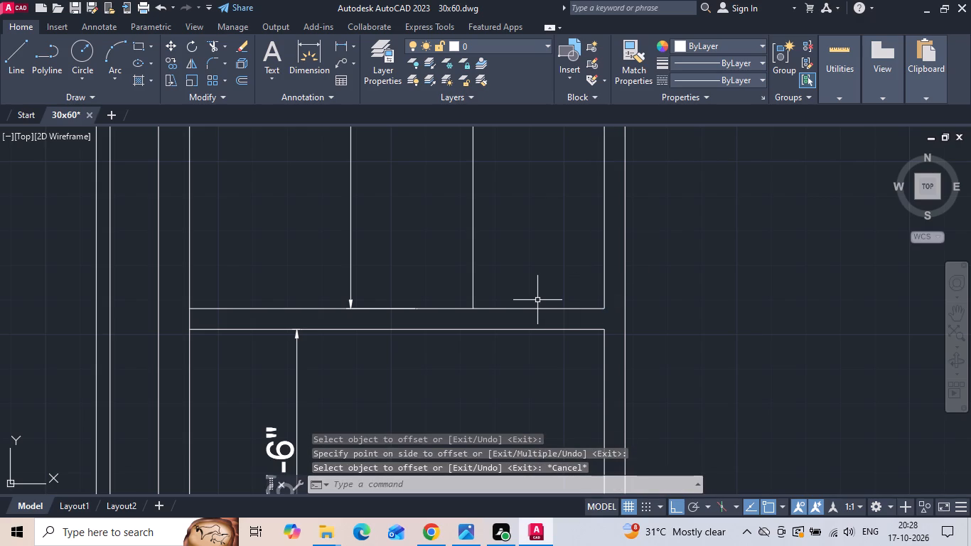
Offset the new vertical line in bedroom 3 by 3' back toward the living room wall.
type("o 3'")
key("Return")
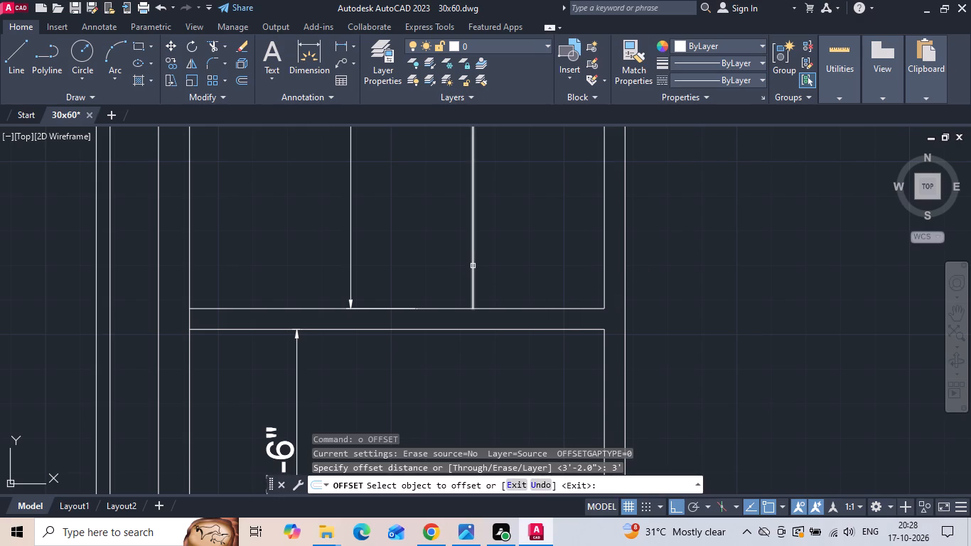
left_click_drag(473, 267, 487, 267)
left_click(568, 255)
key("Escape")
Extend both offset vertical lines down across the bedroom 3/dining wall to its lower face.
type("ex")
key("space")
left_click_drag(575, 257, 575, 259)
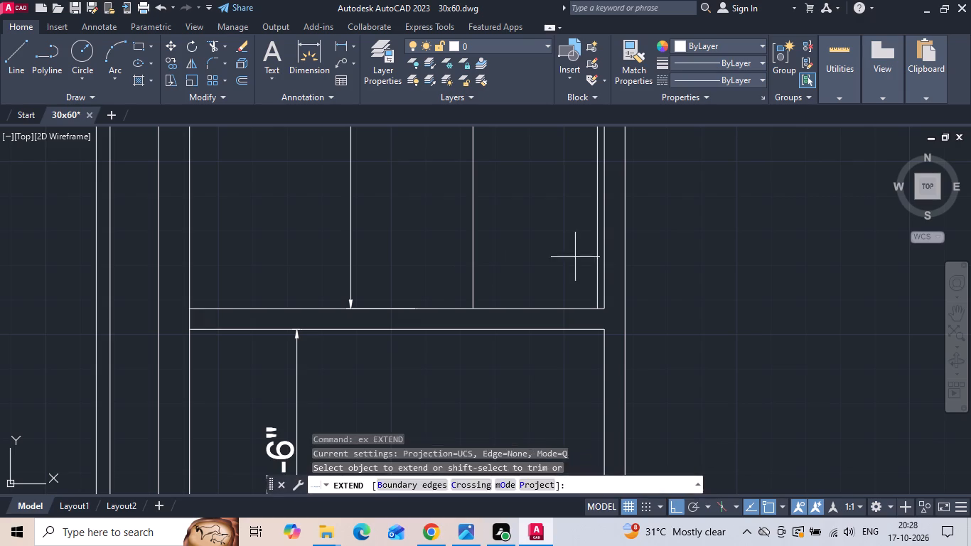
left_click_drag(575, 259, 483, 288)
left_click_drag(444, 290, 436, 292)
left_click_drag(507, 272, 521, 270)
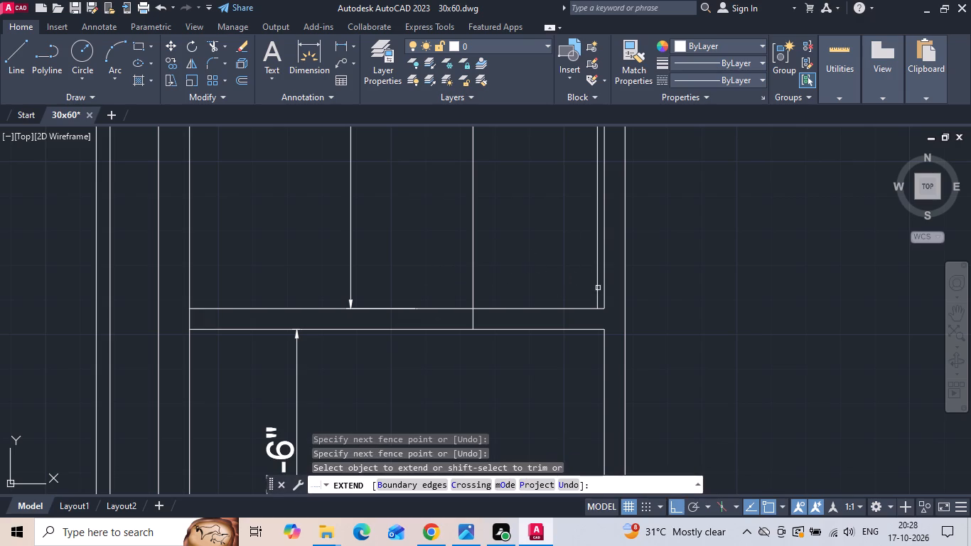
left_click(601, 292)
left_click(582, 272)
key("Escape")
Trim the bedroom 3/dining wall between the two offset lines into a 3' door opening and remove the lines' excess above it.
type("tr")
key("space")
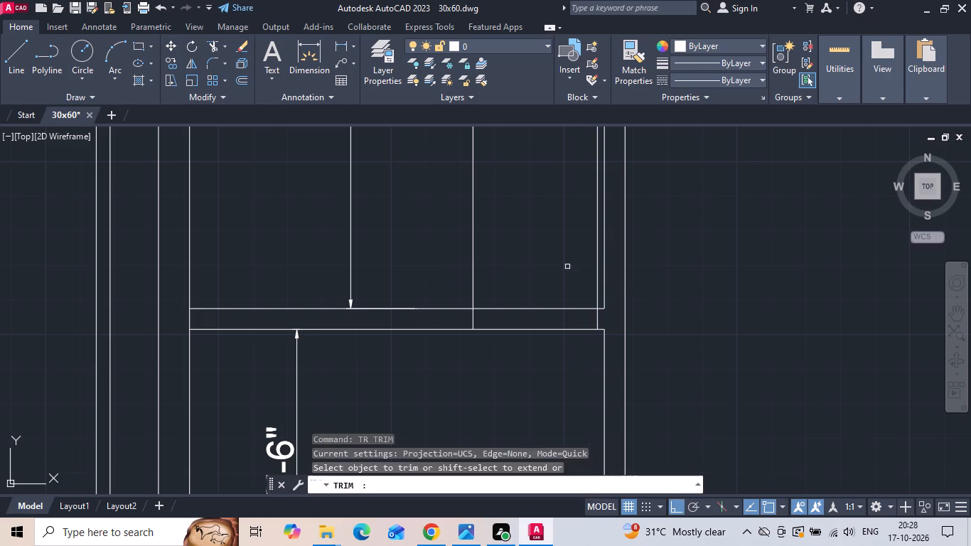
left_click_drag(564, 272, 533, 358)
left_click_drag(469, 257, 459, 257)
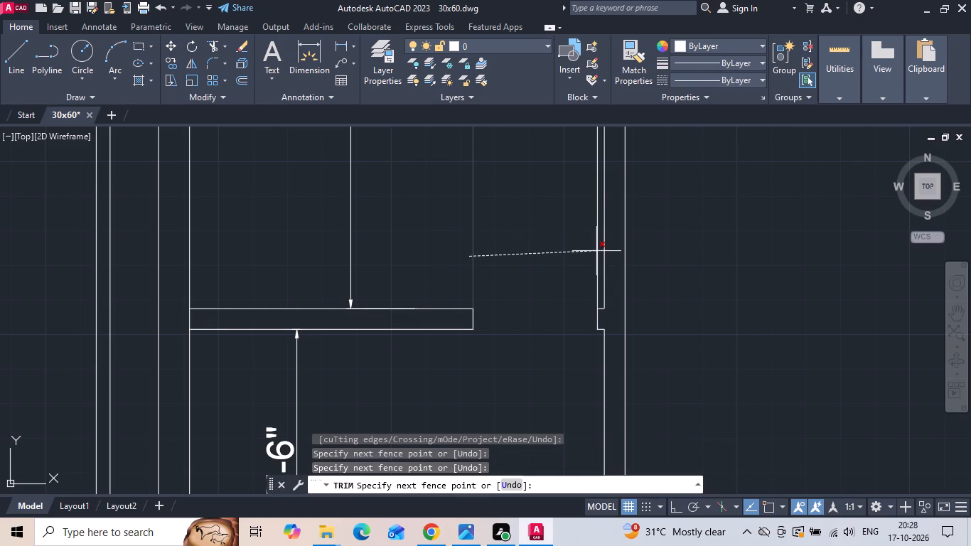
left_click(598, 267)
scroll(554, 283, "down", 3)
key("Escape")
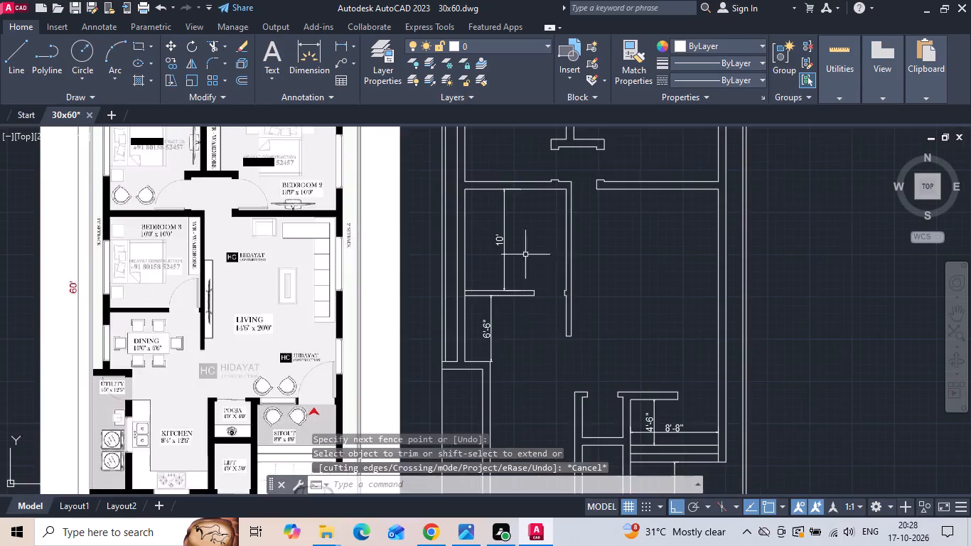
Move the end line of the wall between the living room and sitout 2" back toward the pooja room.
scroll(522, 251, "down", 1)
scroll(616, 355, "up", 4)
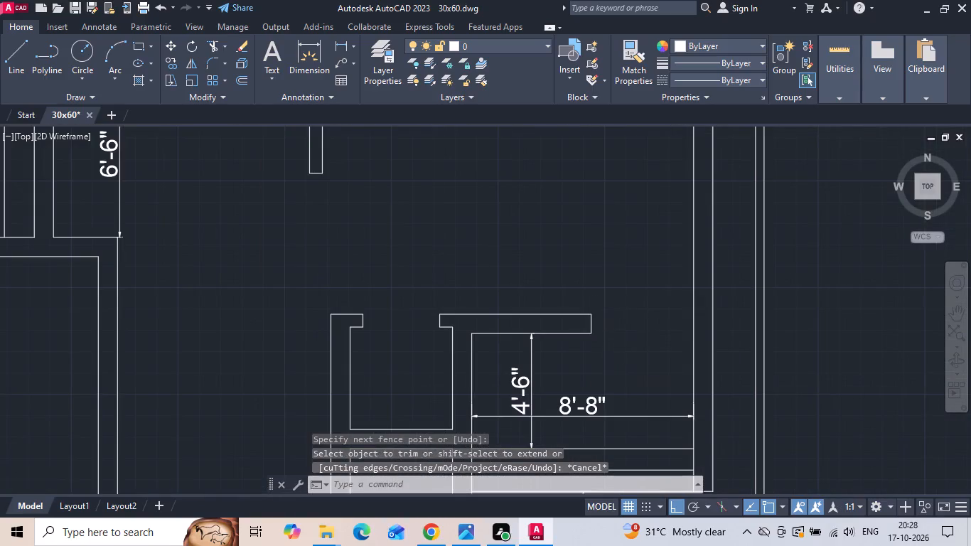
left_click(603, 321)
left_click(584, 326)
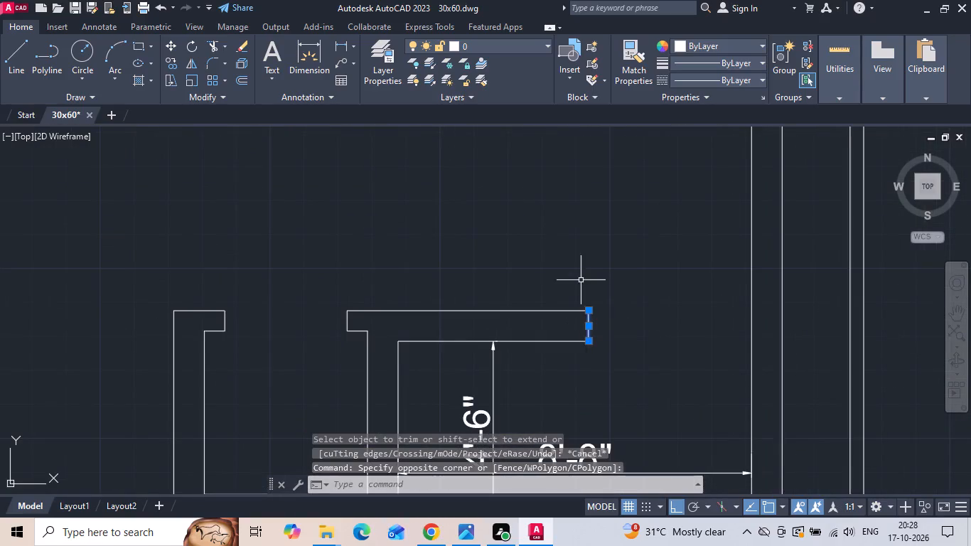
right_click(579, 274)
left_click(615, 257)
left_click(633, 257)
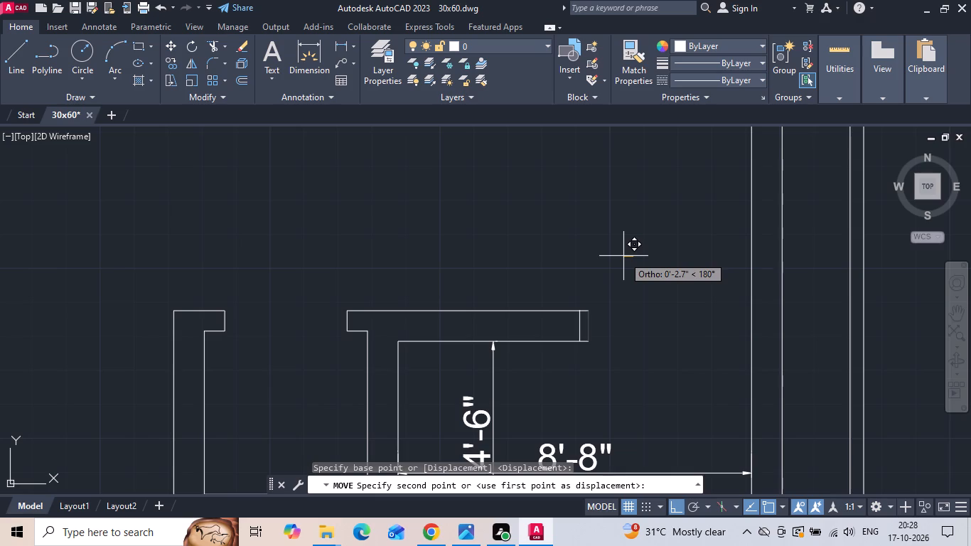
type("2")
key("space")
Copy the moved sitout wall end line 4' toward the outer wall on the entrance side.
scroll(577, 343, "up", 2)
left_click(601, 312)
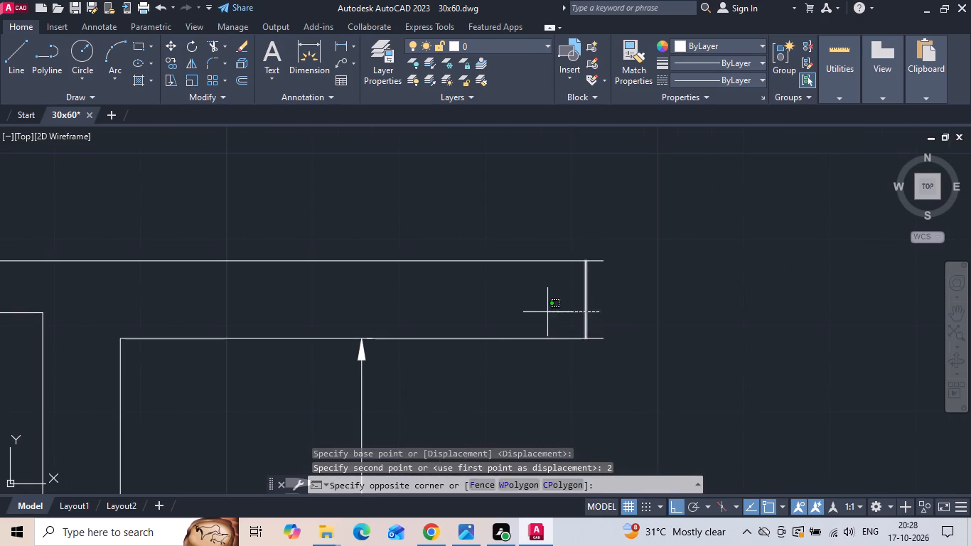
left_click(547, 312)
right_click(546, 312)
left_click(585, 281)
left_click_drag(707, 318, 724, 318)
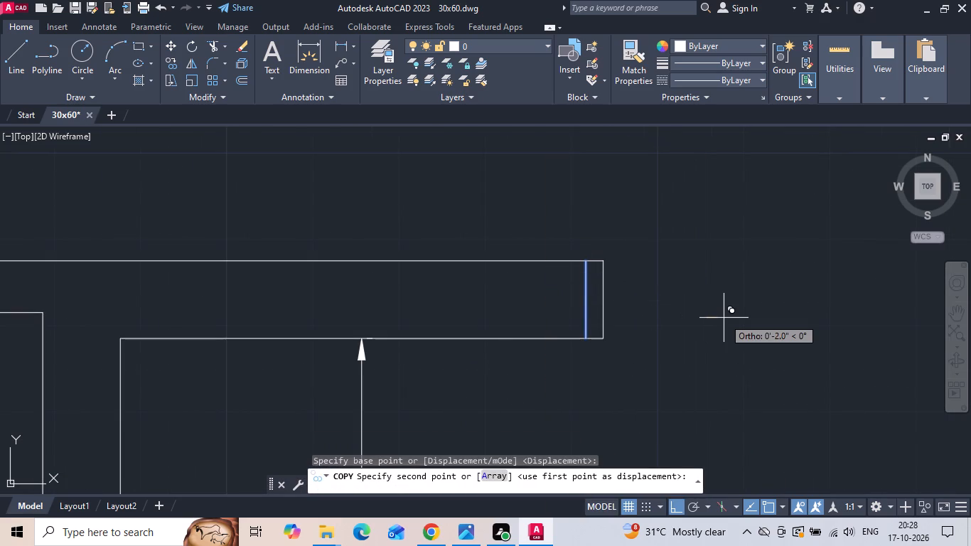
type("4'")
key("Return")
scroll(574, 314, "down", 3)
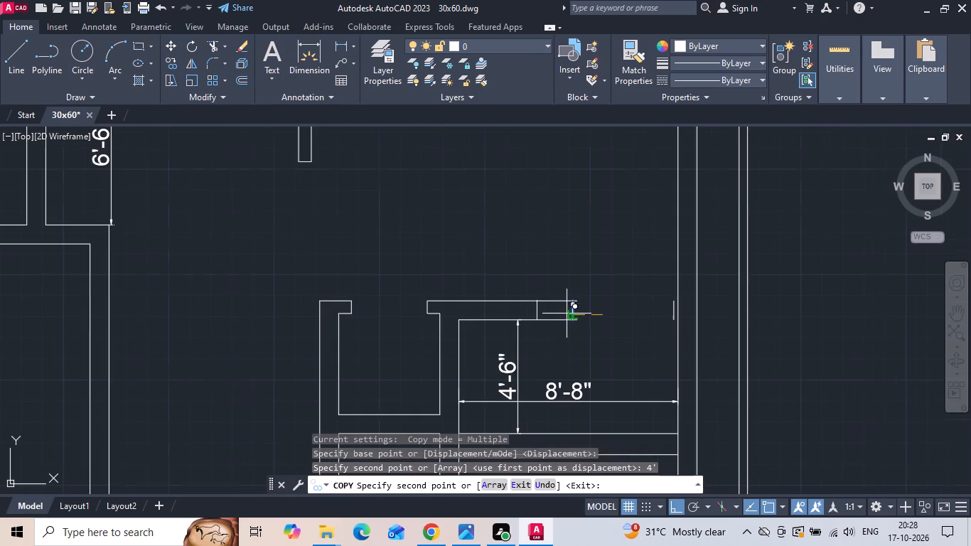
key("Escape")
Extend both face lines of the wall between the living room and sitout to the outer wall on the entrance side.
type("ex")
key("space")
scroll(569, 311, "up", 1)
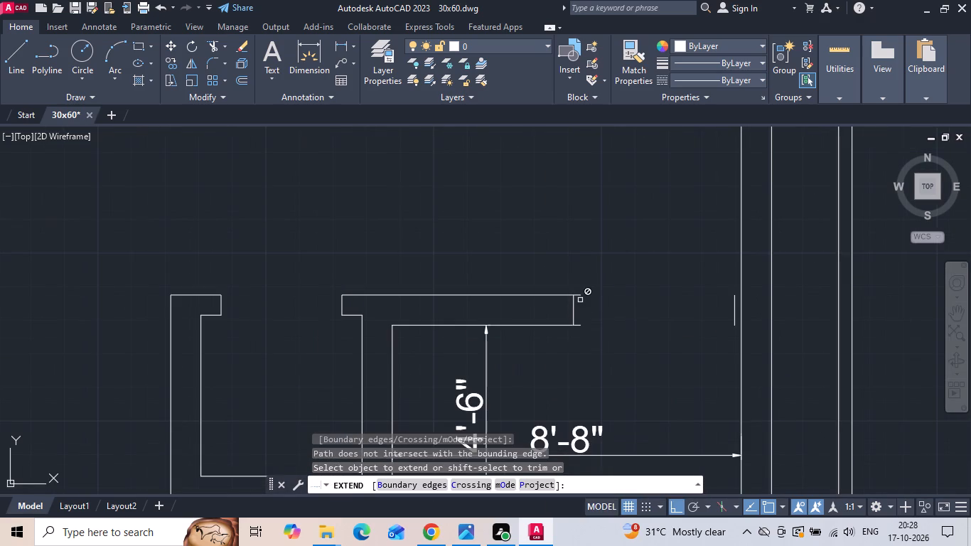
key("Escape")
type("ex")
key("space")
left_click(561, 296)
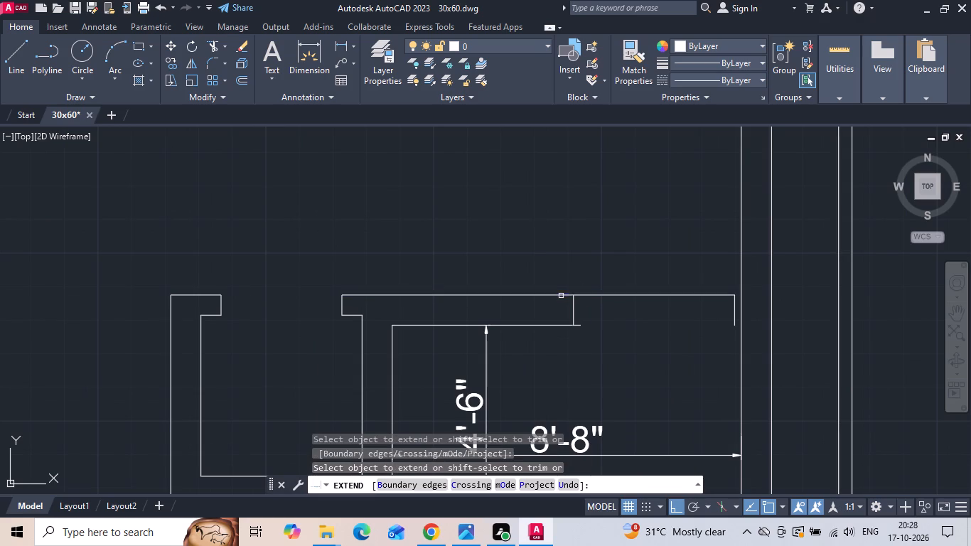
left_click(658, 291)
left_click(662, 292)
left_click(657, 334)
left_click(668, 271)
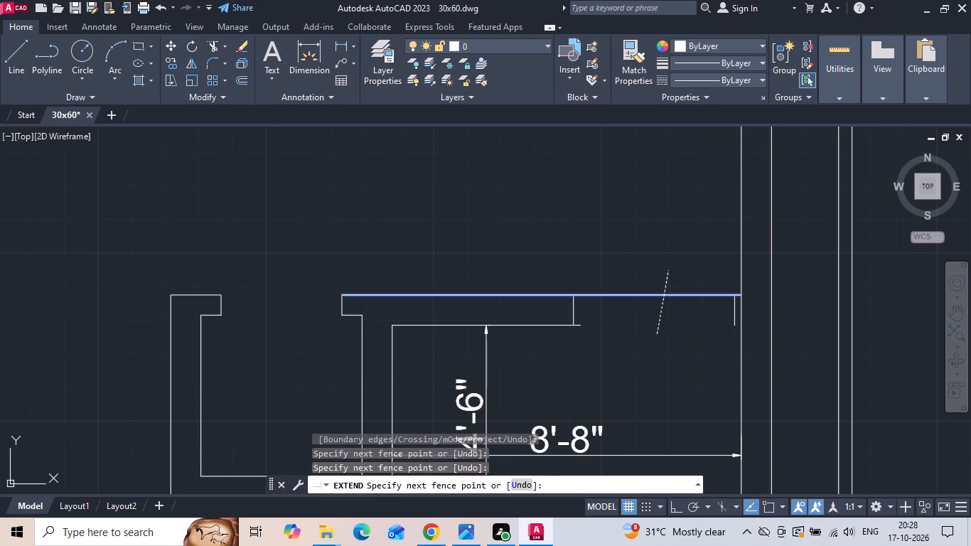
left_click(577, 324)
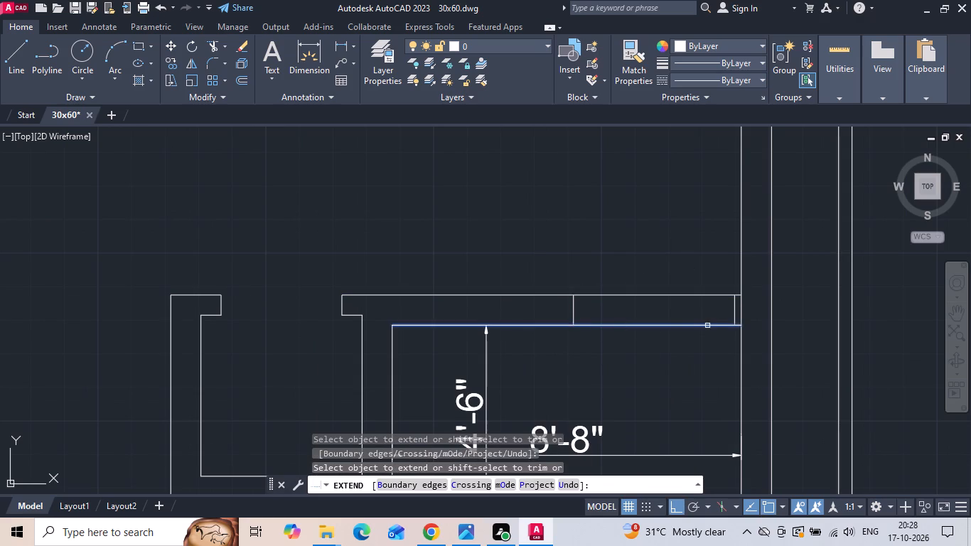
left_click(714, 326)
key("Escape")
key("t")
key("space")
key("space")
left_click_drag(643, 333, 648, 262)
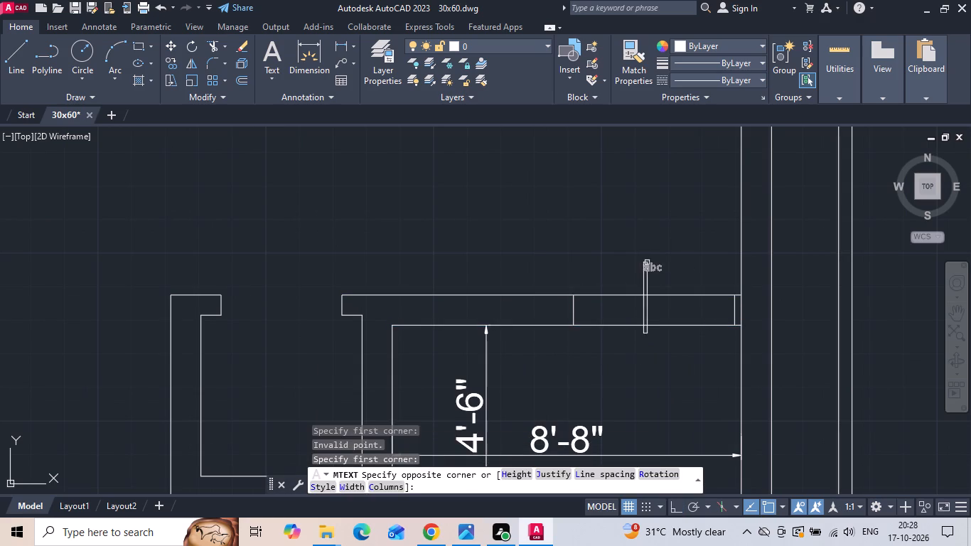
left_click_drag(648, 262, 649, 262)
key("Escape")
Trim the living/sitout wall into a 4' entrance opening, remove the outer wall line across the small stub, and save.
type("tr")
key("space")
left_click_drag(659, 272, 653, 382)
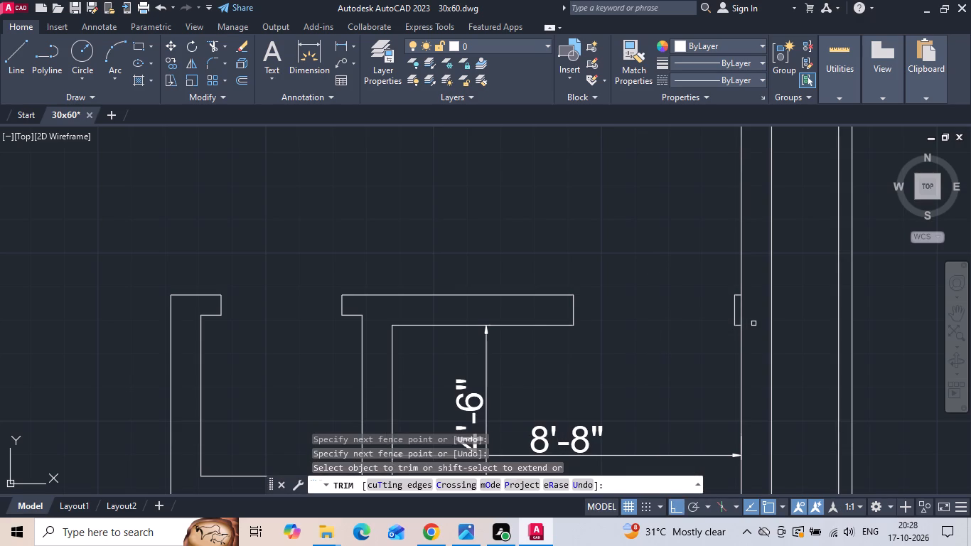
left_click(743, 309)
key("Escape")
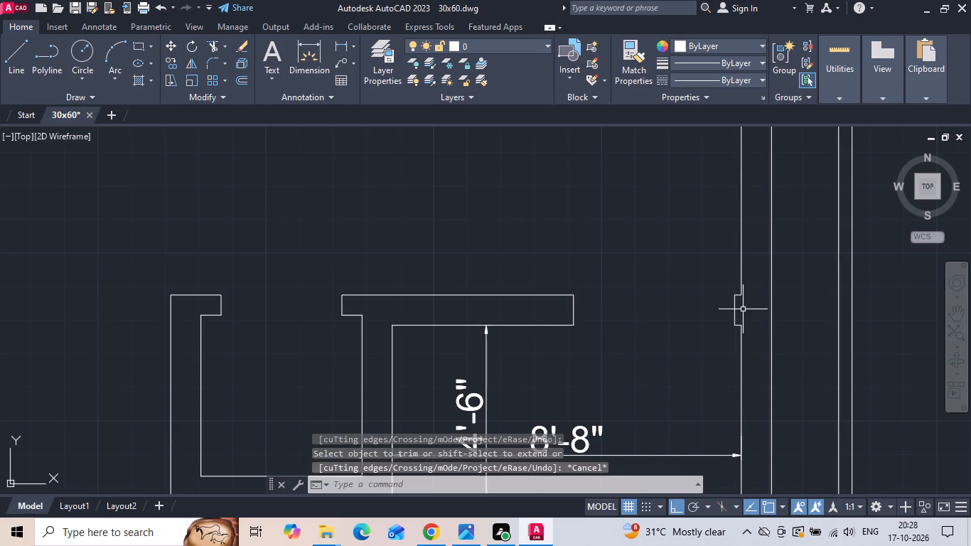
key("ctrl+s")
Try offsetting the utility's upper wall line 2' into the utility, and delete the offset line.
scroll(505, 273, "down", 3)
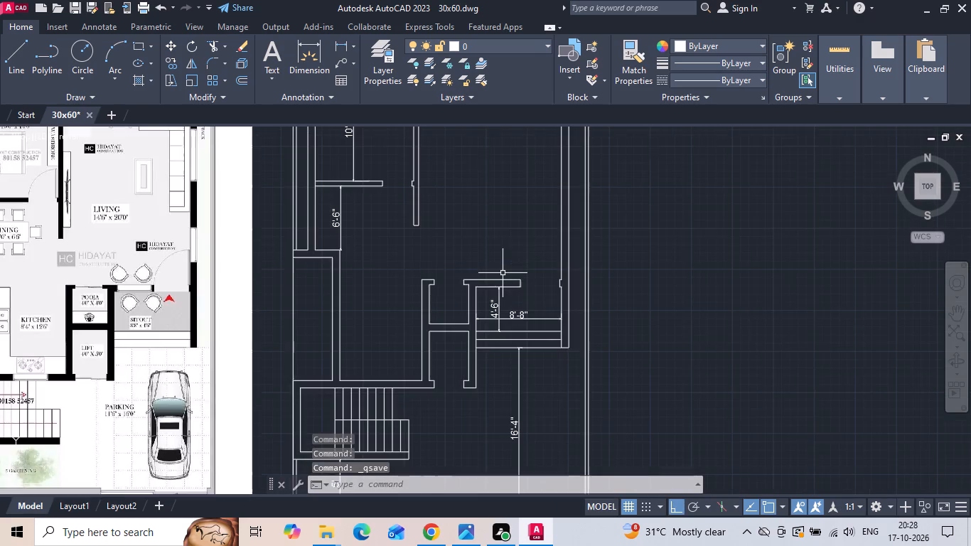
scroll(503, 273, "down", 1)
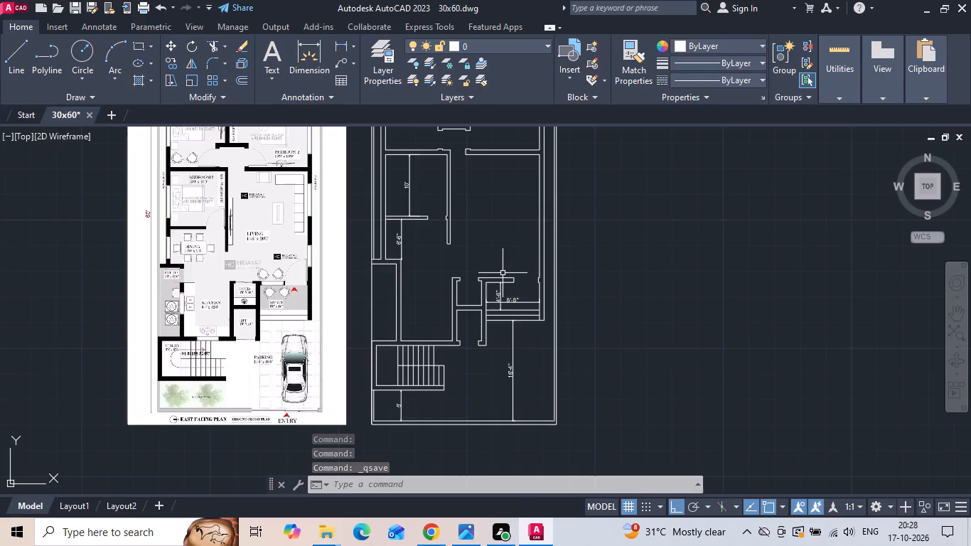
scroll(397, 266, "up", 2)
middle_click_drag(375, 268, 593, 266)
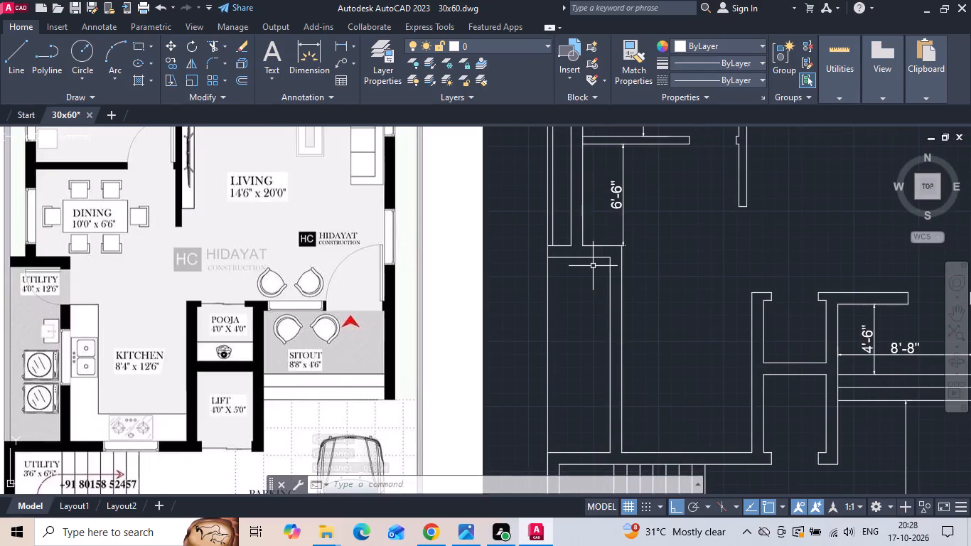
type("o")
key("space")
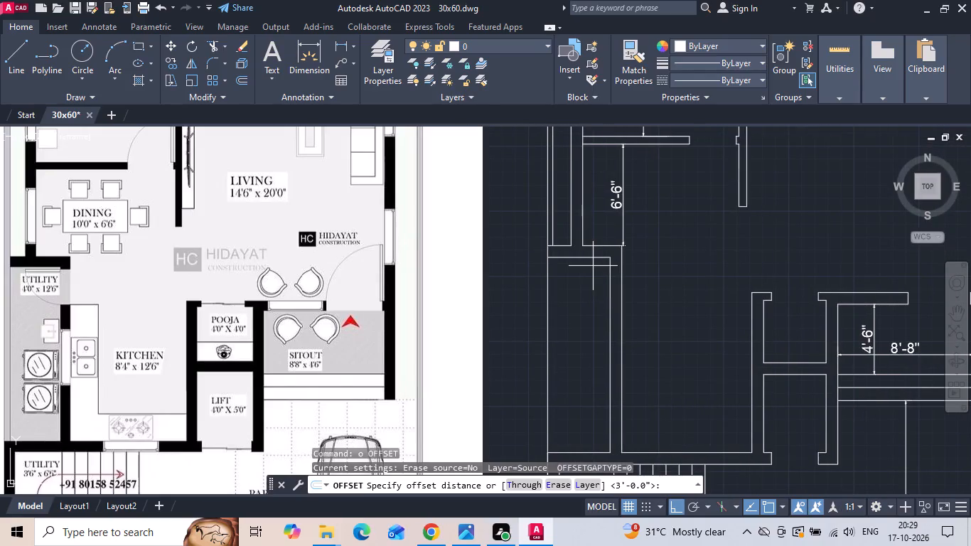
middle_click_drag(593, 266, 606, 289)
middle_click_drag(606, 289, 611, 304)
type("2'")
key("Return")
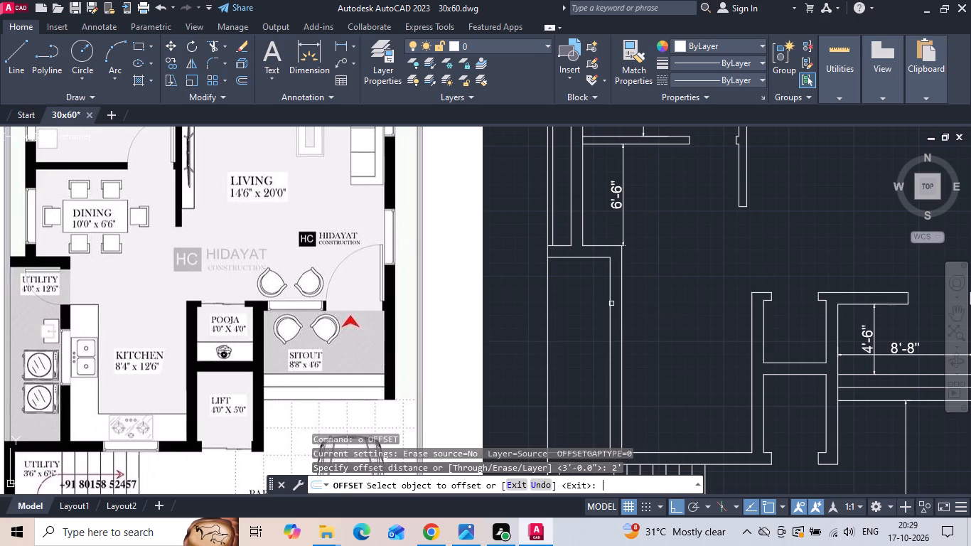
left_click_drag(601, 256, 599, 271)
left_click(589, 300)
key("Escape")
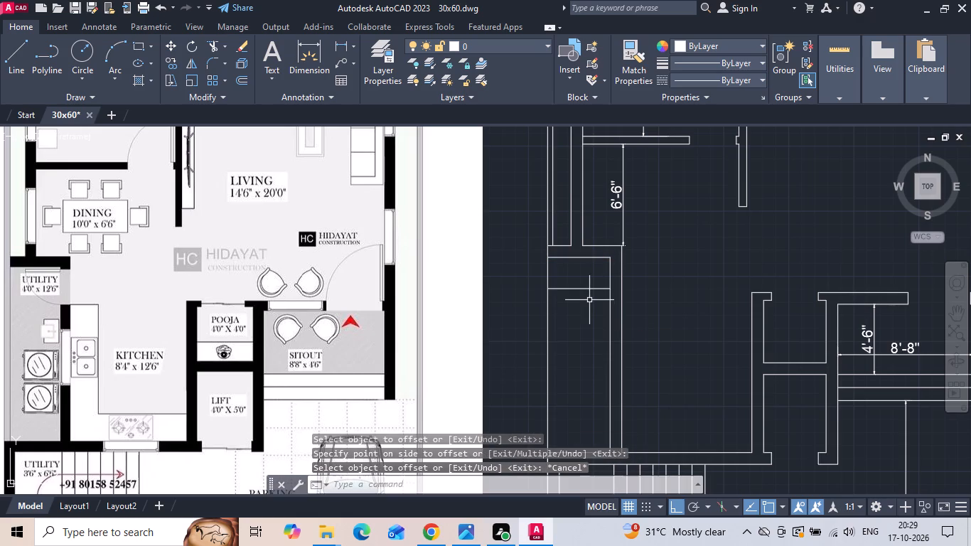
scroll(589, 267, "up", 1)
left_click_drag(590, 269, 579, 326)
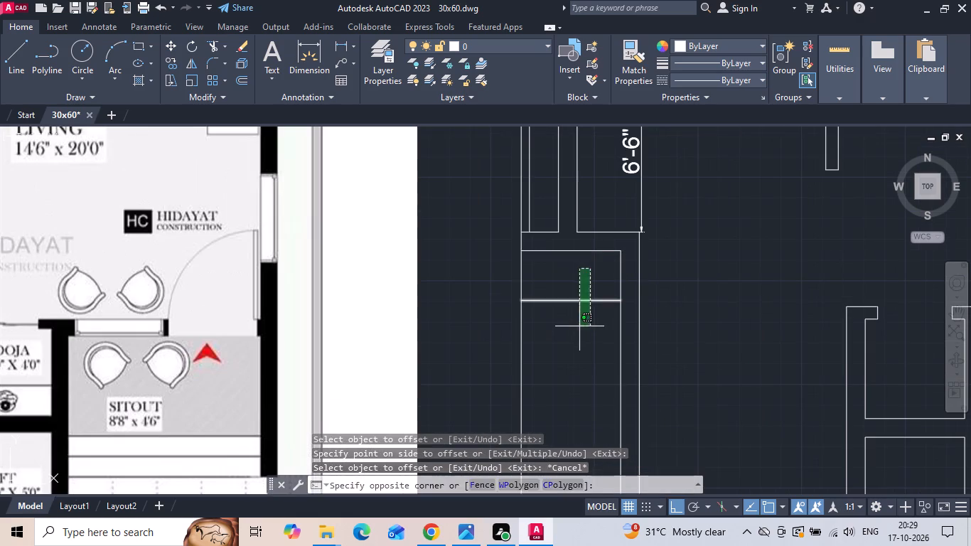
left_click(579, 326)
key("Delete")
Offset the utility's upper wall line 2'8" into the utility and extend it across the utility/kitchen wall.
type("o 2")
key("apostrophe")
type("8")
key("space")
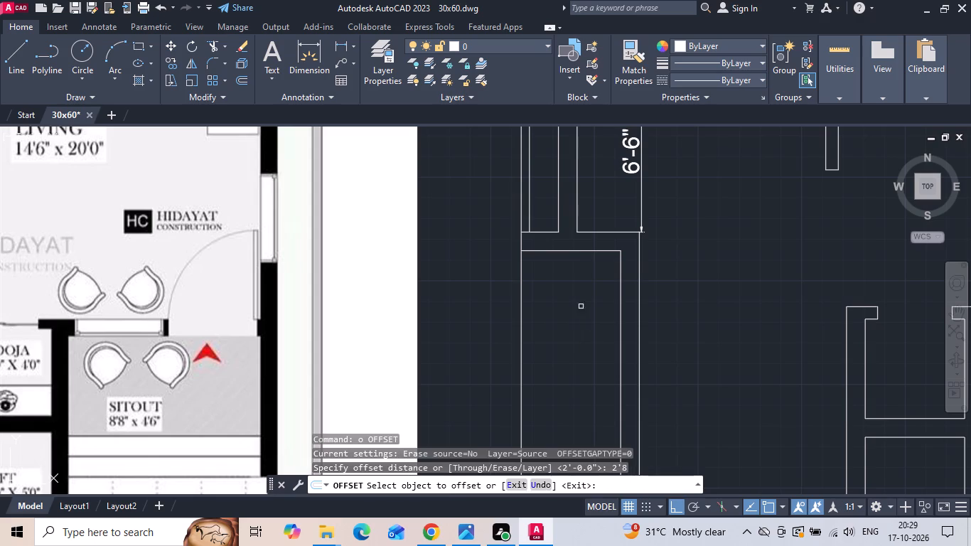
left_click(581, 249)
left_click(573, 297)
key("Escape")
type("ex")
key("space")
left_click_drag(583, 306, 584, 358)
key("Escape")
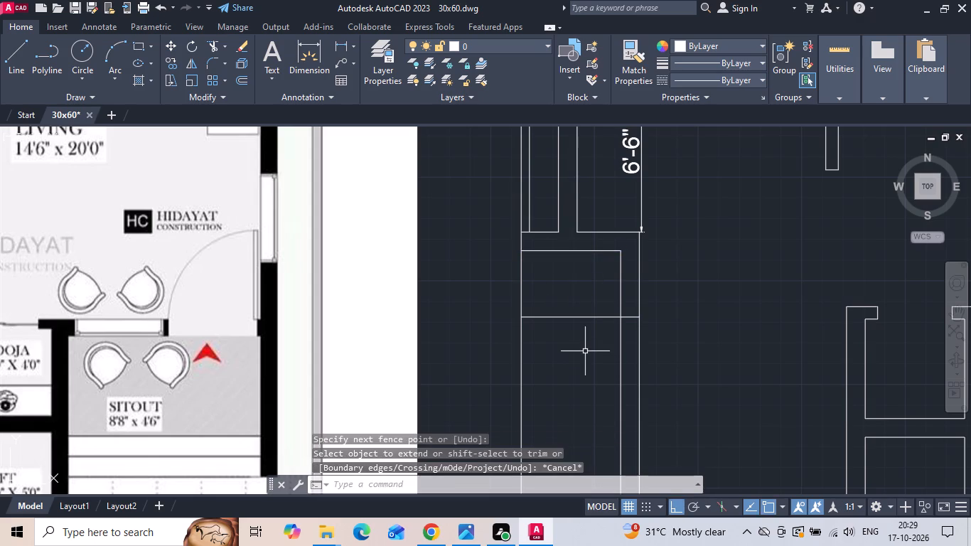
Trim away the part of the offset line inside the utility, keeping only the piece across the utility/kitchen wall.
type("tr")
key("space")
key("space")
left_click_drag(587, 339, 591, 290)
key("Escape")
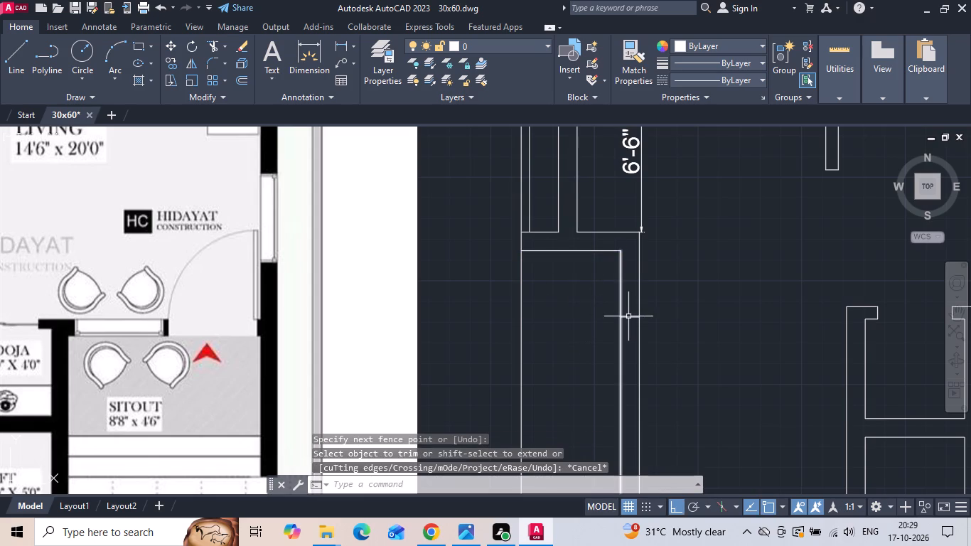
Copy the short line across the utility/kitchen wall 2'6" up toward the dining area.
left_click(629, 316)
right_click(629, 316)
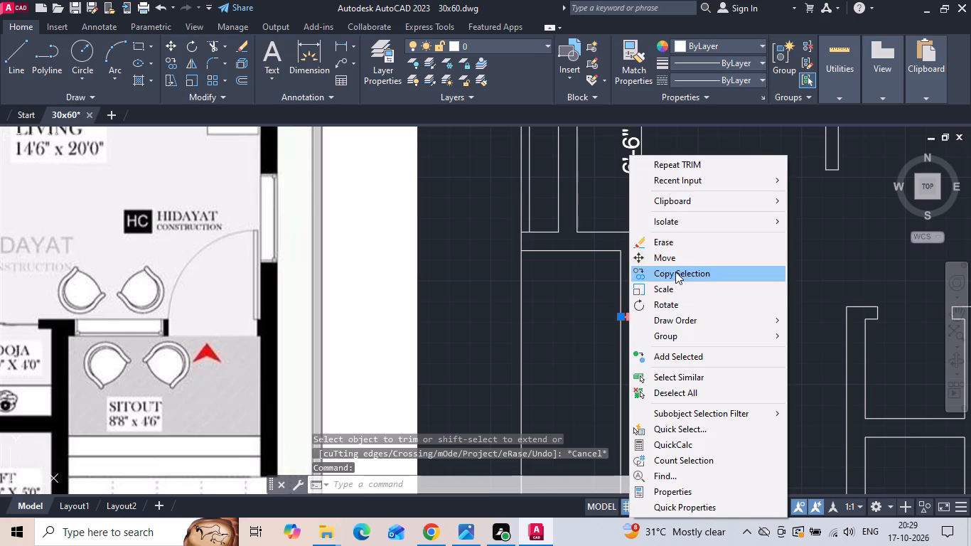
left_click(677, 277)
left_click(725, 326)
type("2'6")
key("space")
key("Escape")
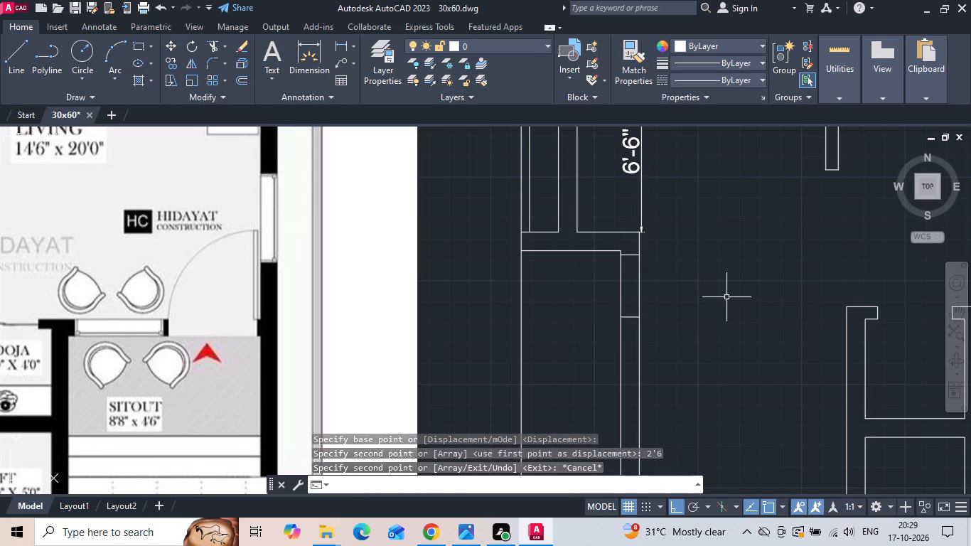
Trim the utility/kitchen wall between the two short lines into a 2'6" door opening and save the drawing.
type("tr")
key("space")
key("space")
left_click_drag(715, 293, 609, 274)
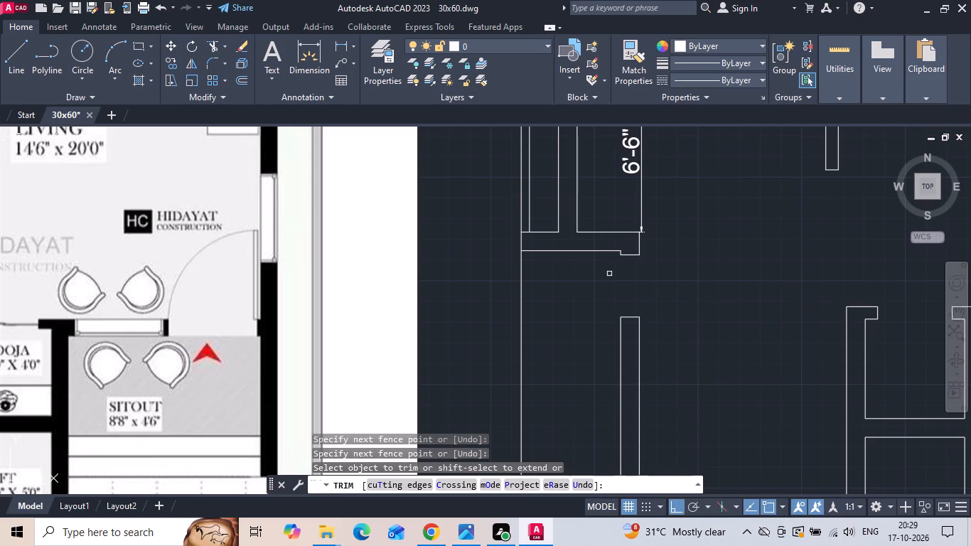
key("ctrl+s")
scroll(603, 311, "down", 2)
middle_click_drag(581, 363, 583, 321)
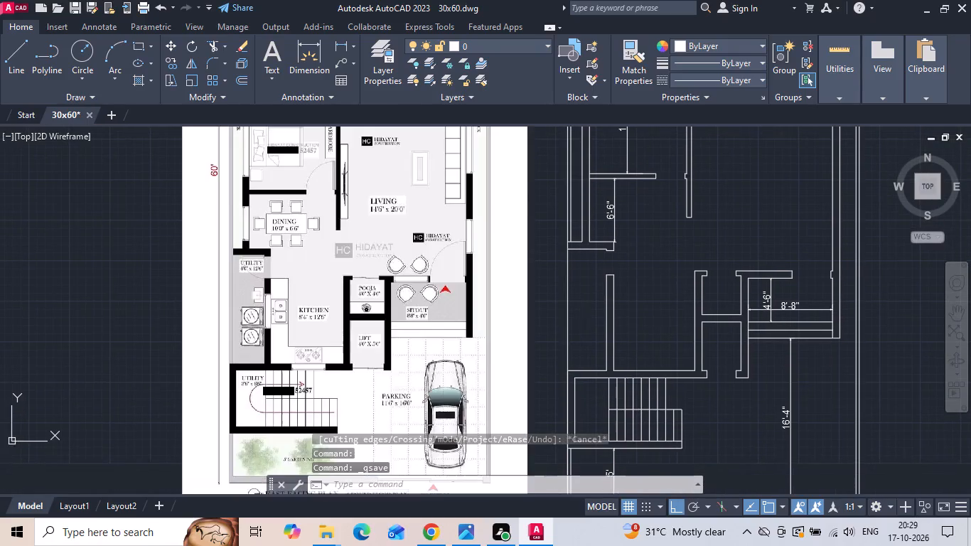
key("ctrl+s")
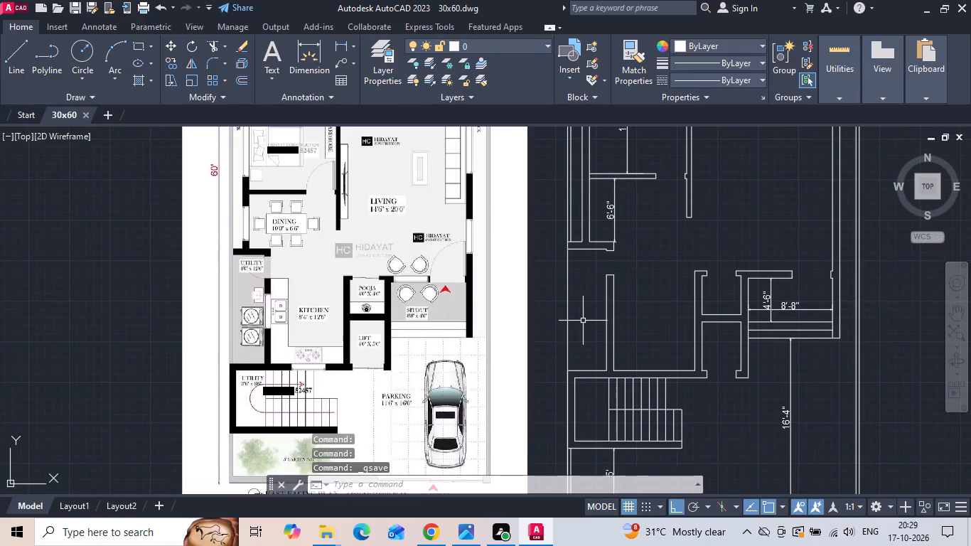
Offset the kitchen faces of the utility-side wall and the staircase-side wall 2' into the kitchen for the counter.
type("o 2'")
key("Return")
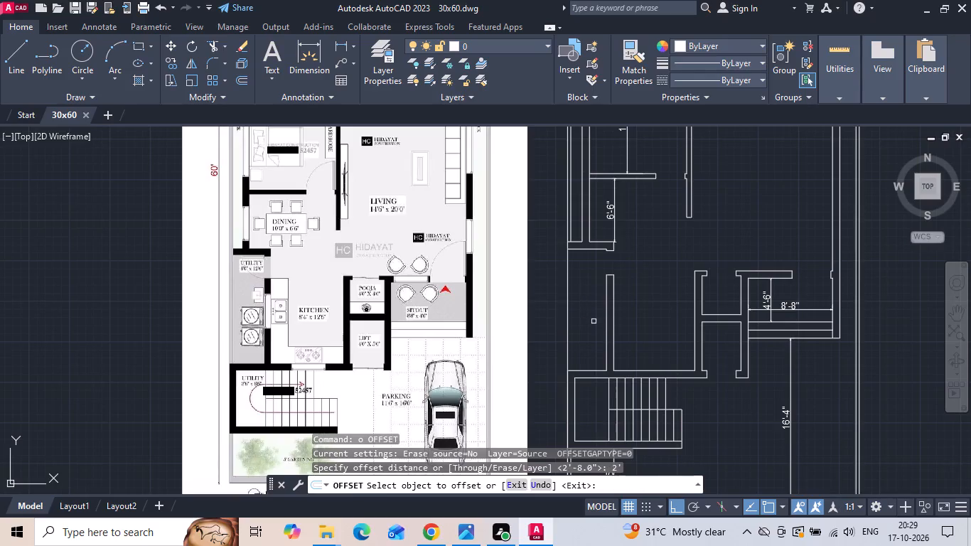
left_click_drag(616, 321, 627, 321)
left_click(680, 304)
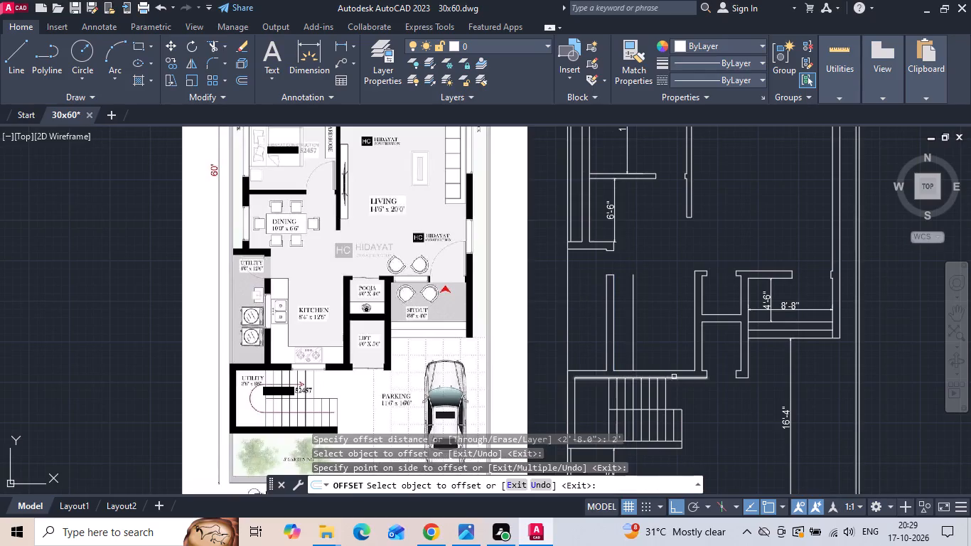
left_click_drag(658, 368, 659, 353)
left_click(663, 323)
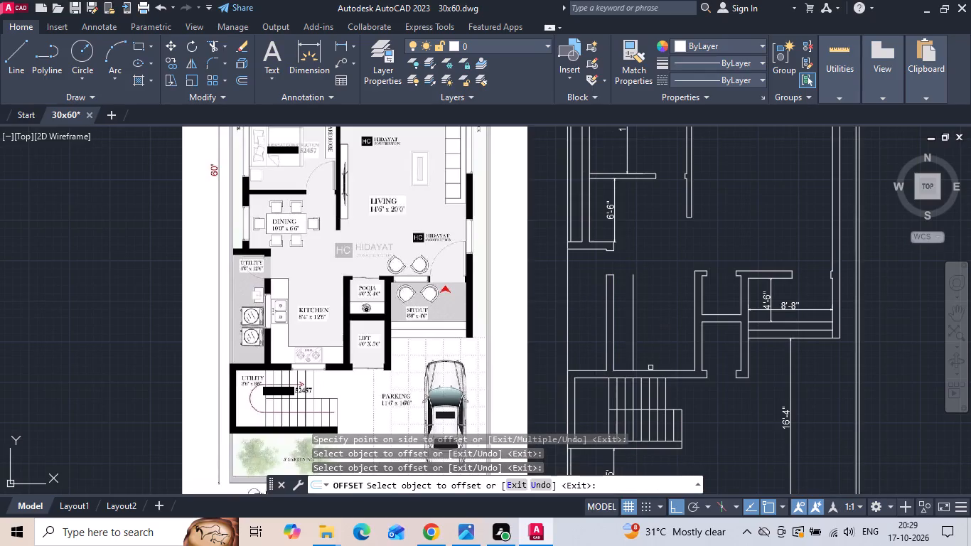
left_click(649, 370)
left_click(654, 342)
key("Escape")
Fillet the two kitchen counter lines into a sharp corner with zero radius.
key("f")
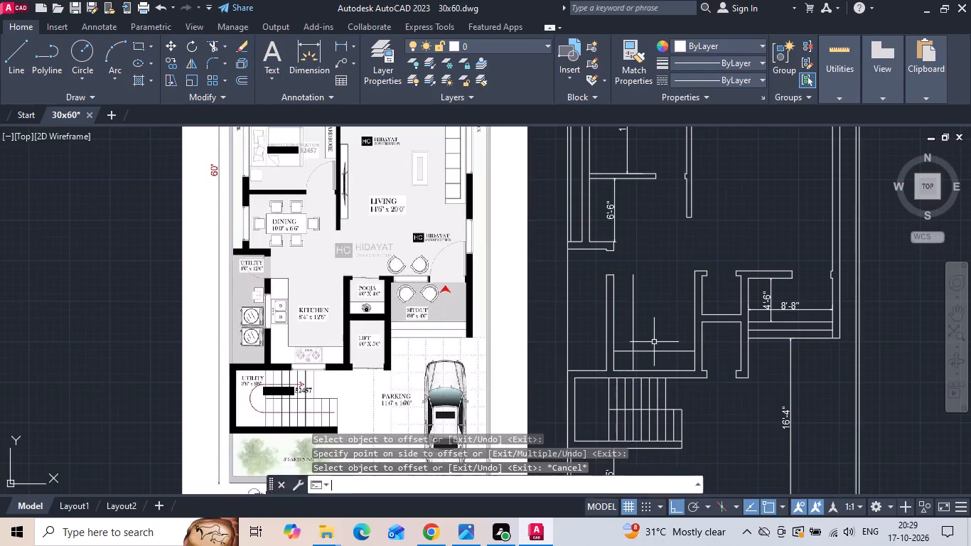
key("space")
left_click(633, 344)
left_click(636, 351)
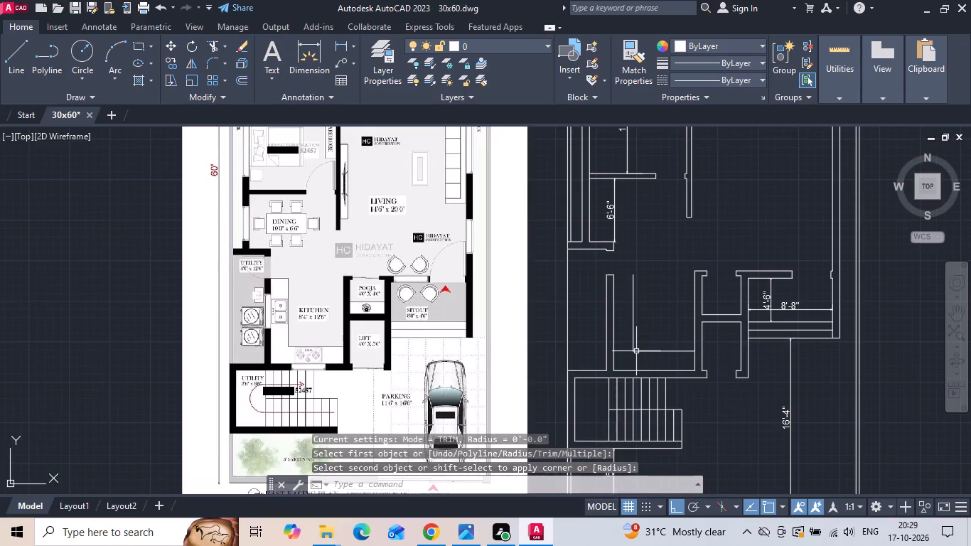
key("Escape")
Extend the utility/kitchen wall's end line to the counter edge to close the kitchen counter, and save the drawing.
type("ex")
key("x")
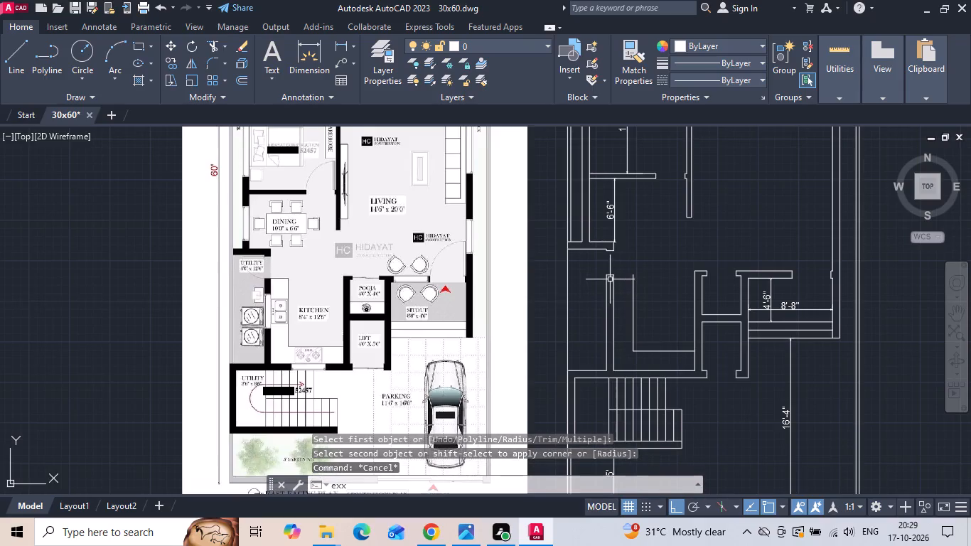
type("ex")
key("space")
scroll(610, 276, "up", 1)
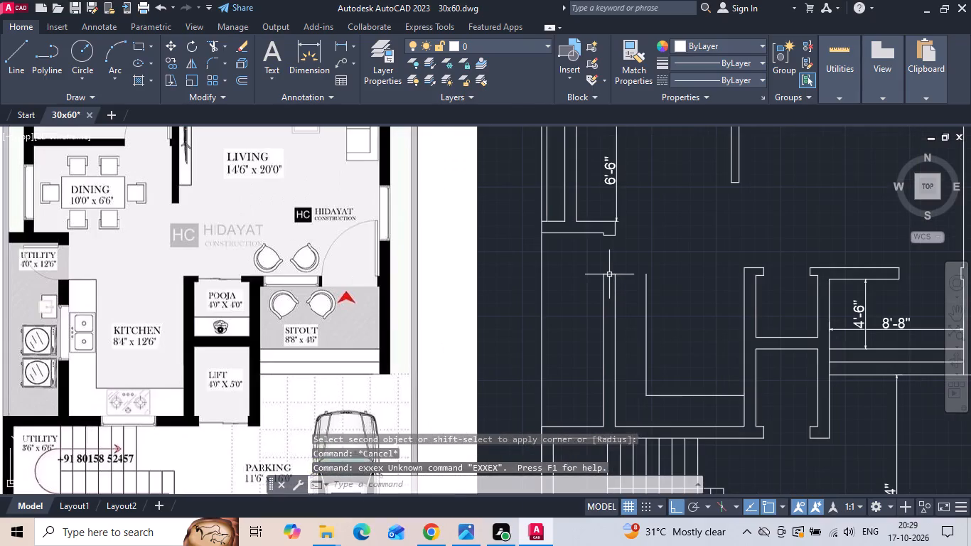
key("Escape")
type("ex")
key("space")
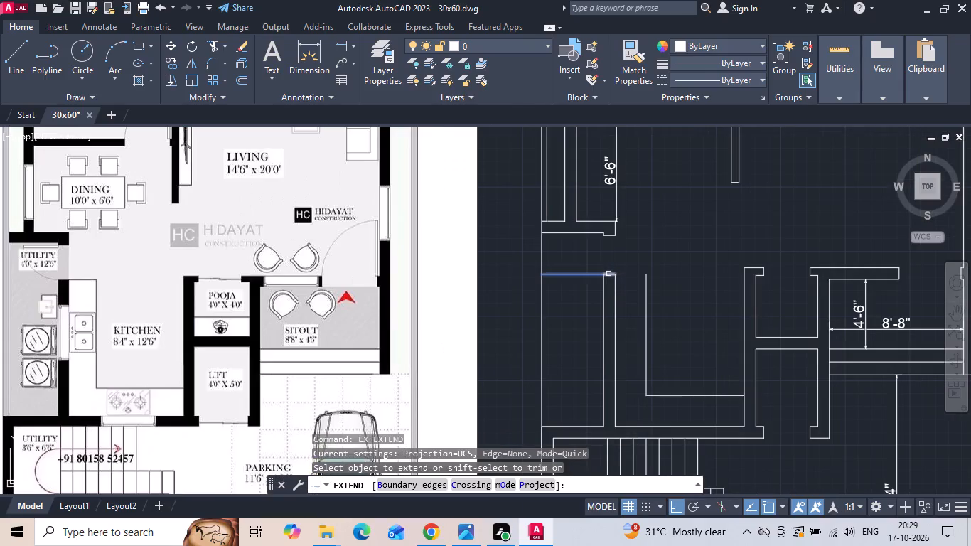
left_click(611, 276)
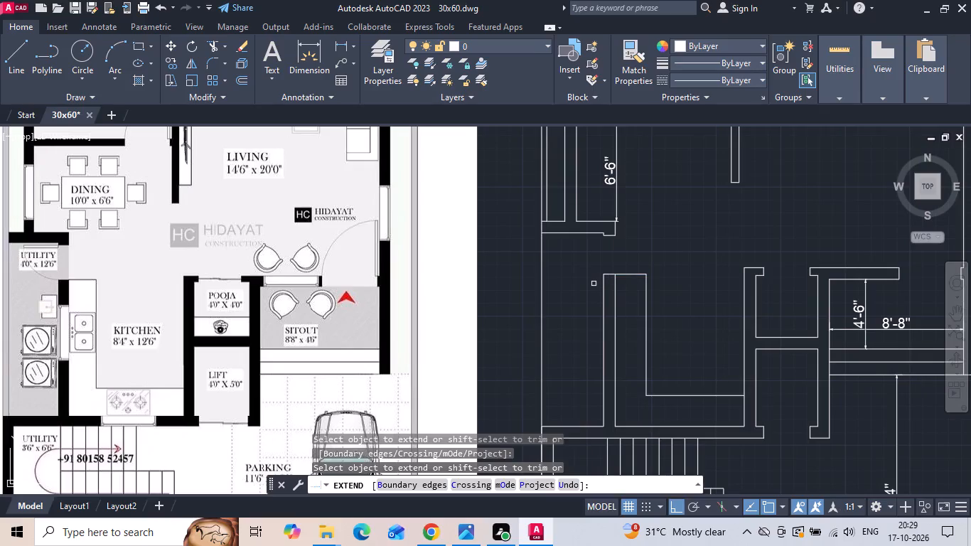
scroll(323, 296, "down", 1)
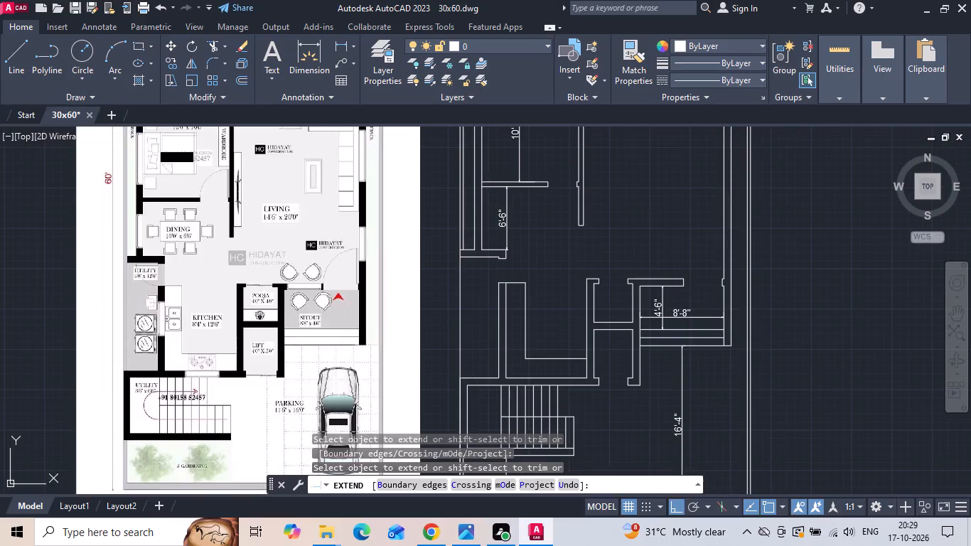
key("Escape")
key("ctrl+s")
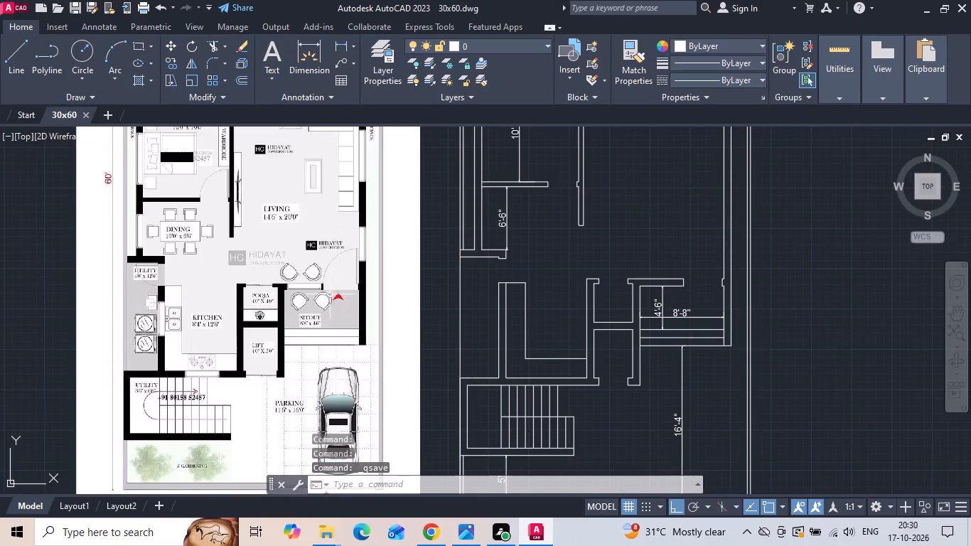
Delete the 6'-6" dimension in the dining area.
left_click(508, 215)
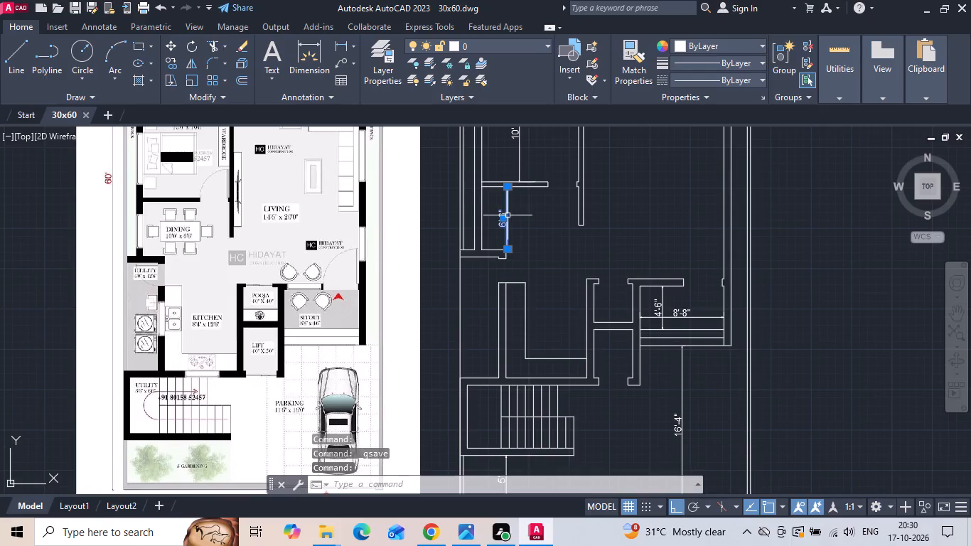
key("Delete")
Trim the side wall's inner line where the partition between the dining area and bedroom 3 joins it.
type("tr")
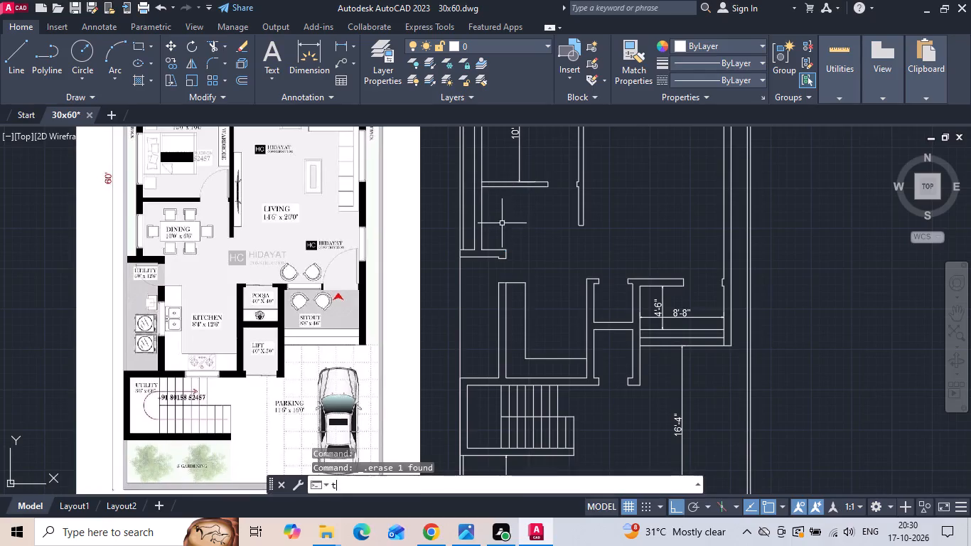
key("space")
key("space")
scroll(483, 188, "up", 2)
left_click(478, 179)
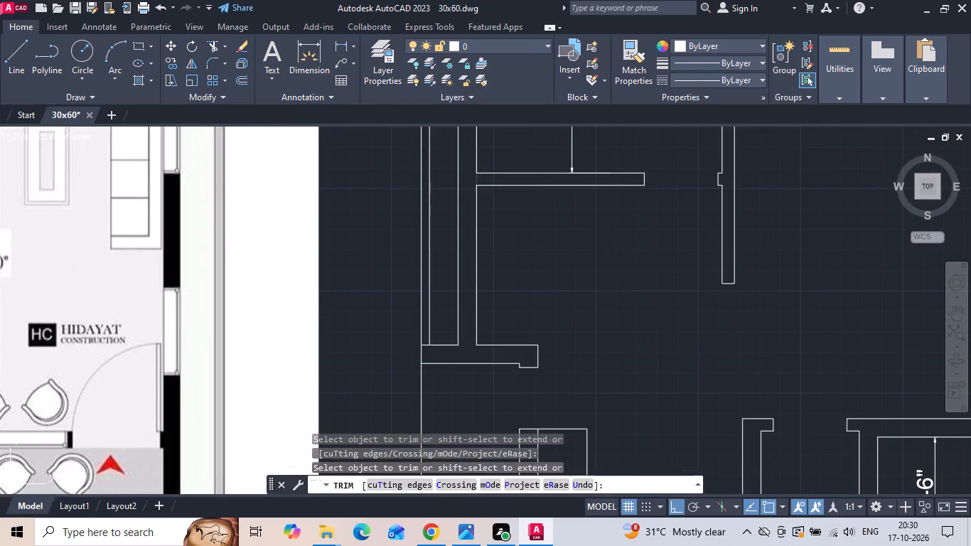
key("Escape")
Start a multiline text label in the dining area with a text height of 8".
type("mtext")
key("space")
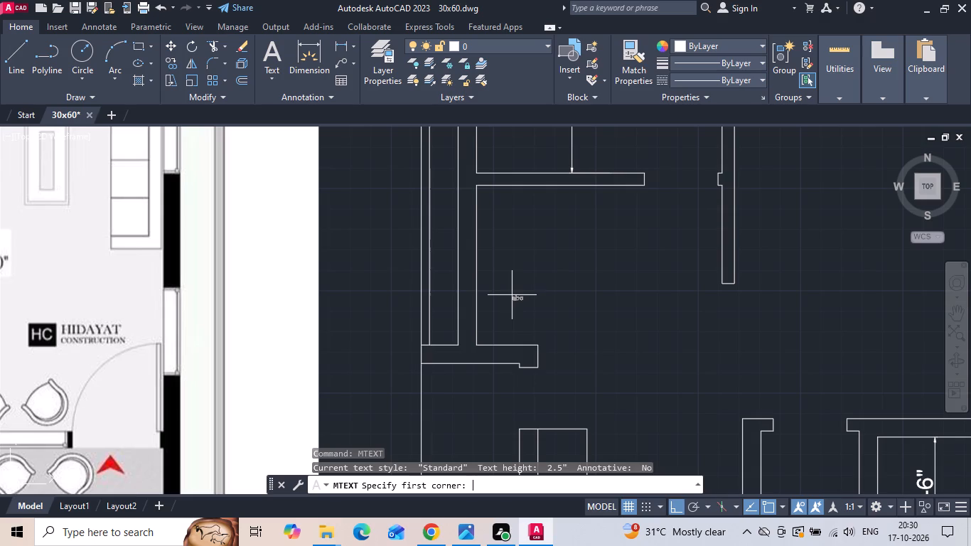
scroll(513, 296, "down", 1)
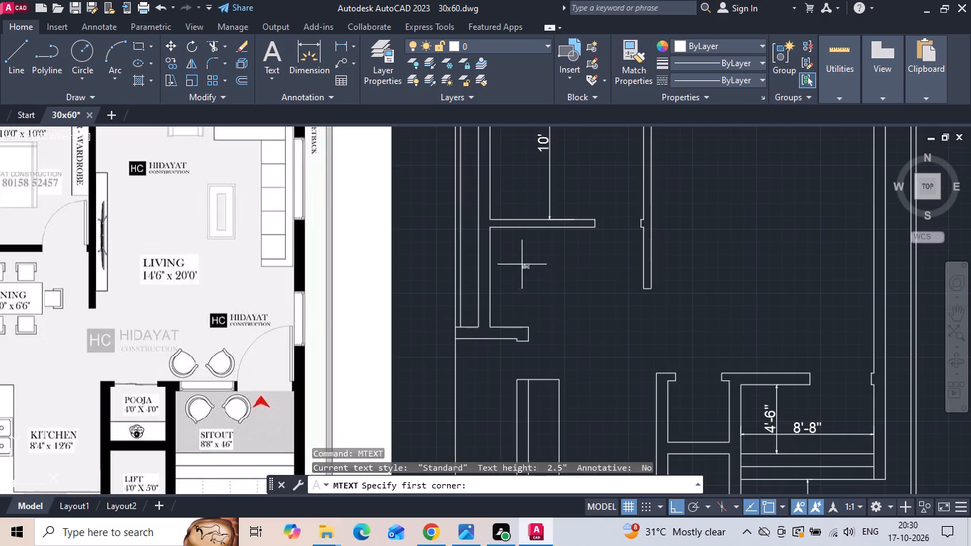
left_click(521, 264)
left_click(599, 286)
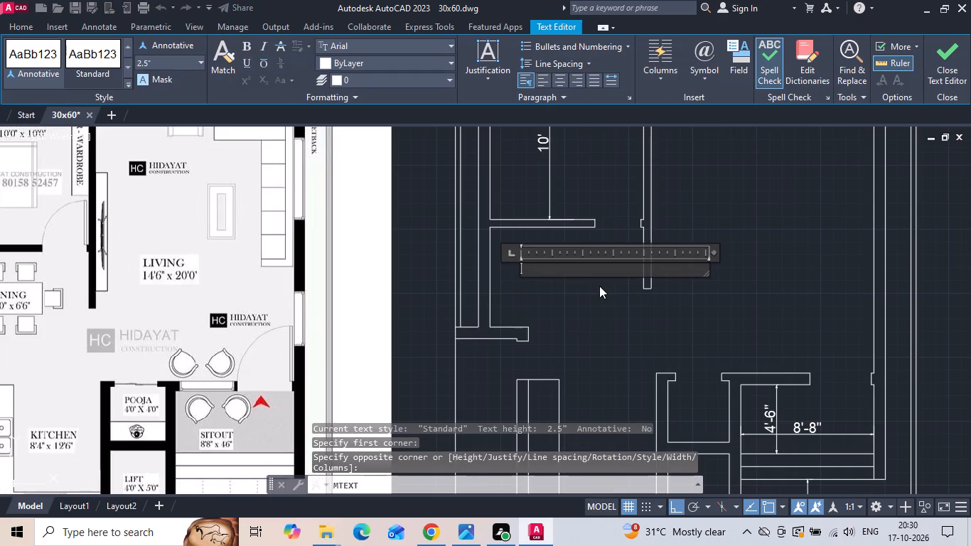
left_click(159, 59)
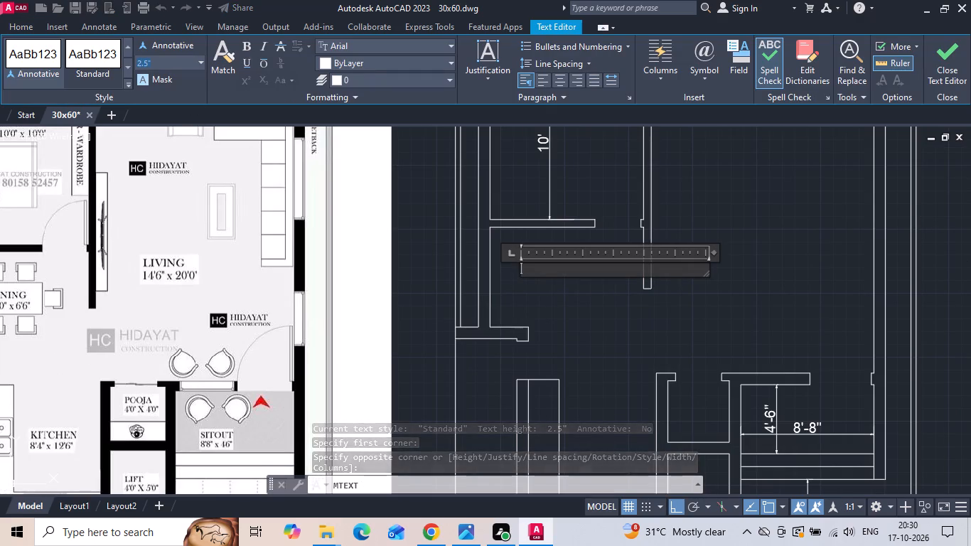
key("BackSpace")
type("8\"")
key("Return")
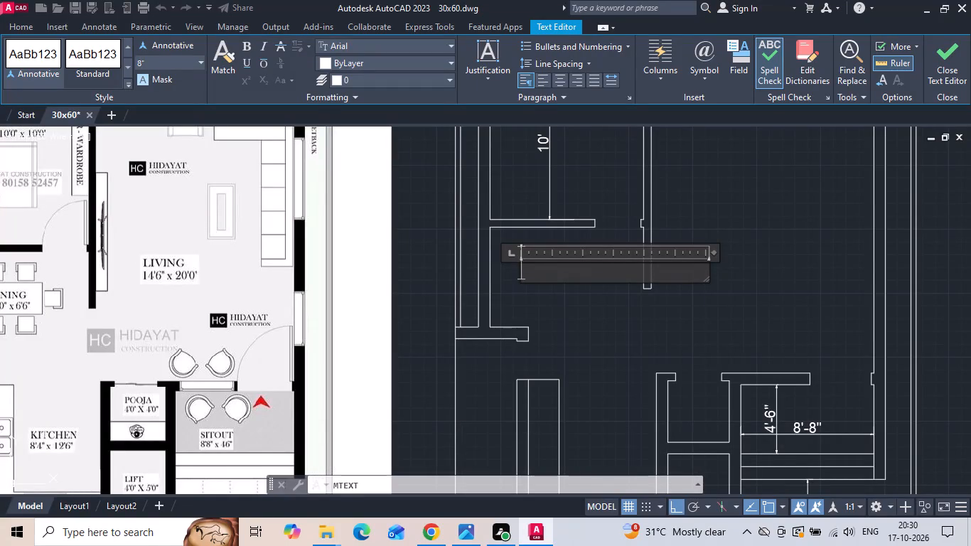
Set the new label's font to Times New Roman.
left_click(378, 43)
scroll(379, 43, "down", 17)
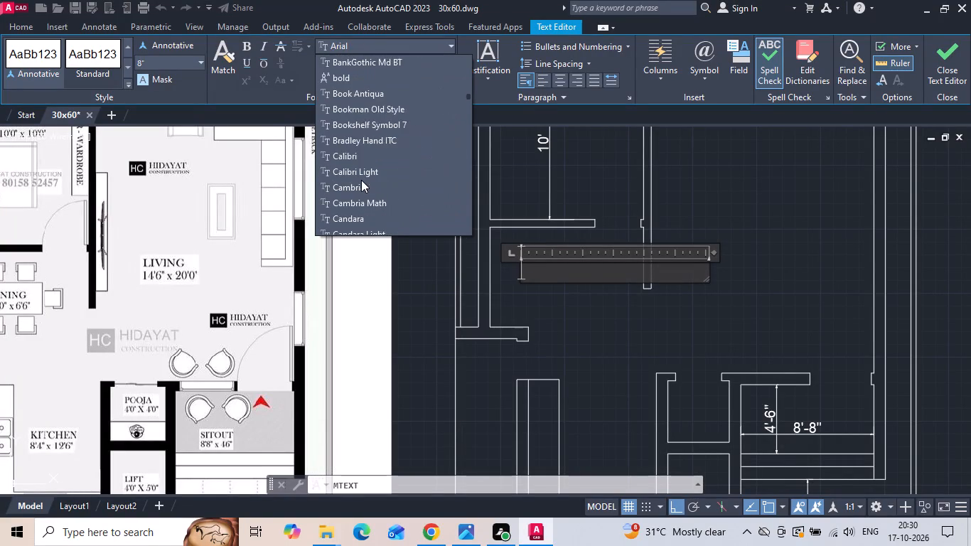
scroll(361, 180, "down", 20)
scroll(361, 180, "down", 5)
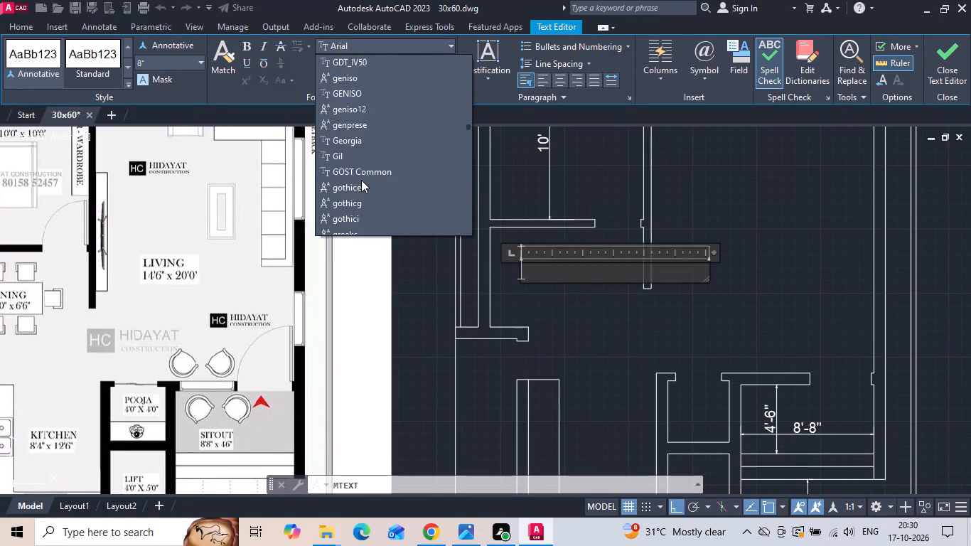
scroll(361, 180, "down", 20)
scroll(361, 180, "down", 5)
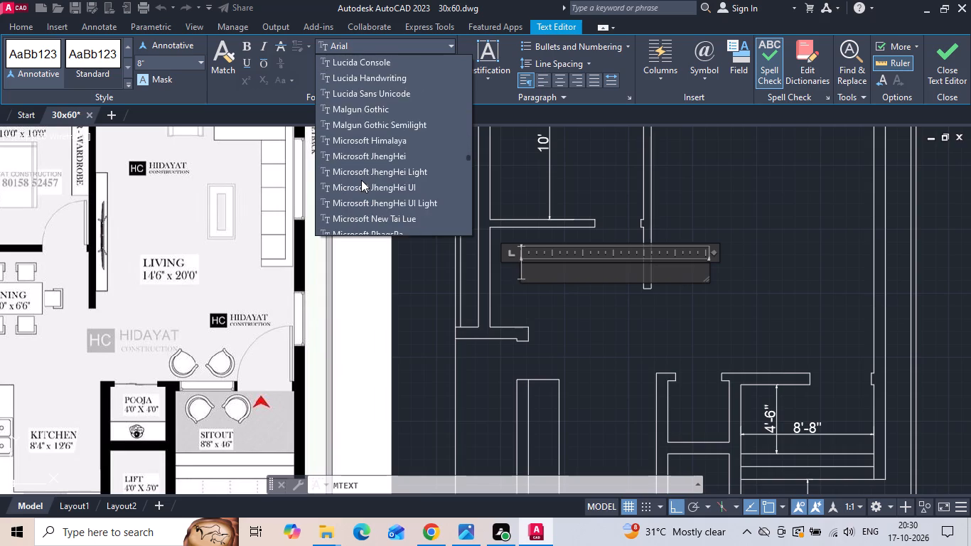
scroll(361, 180, "down", 20)
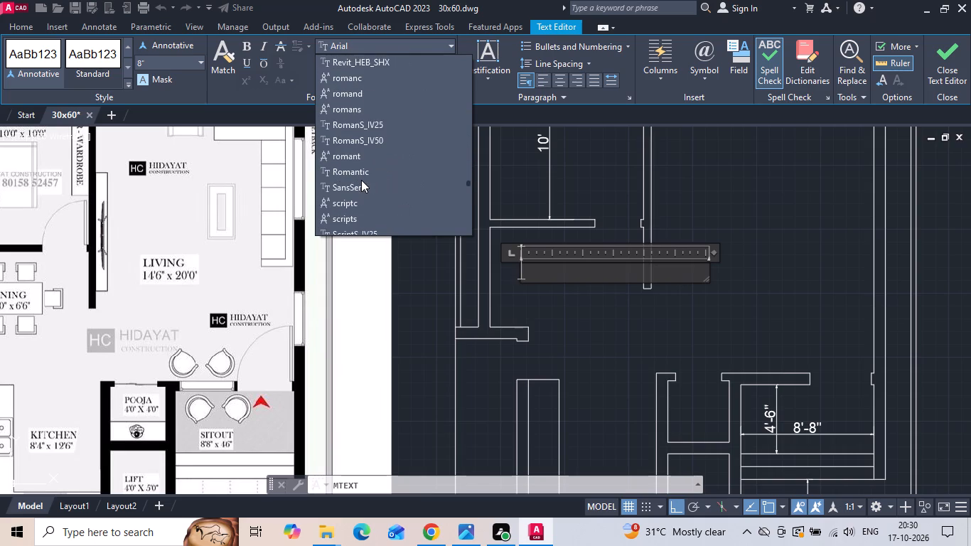
scroll(361, 180, "down", 11)
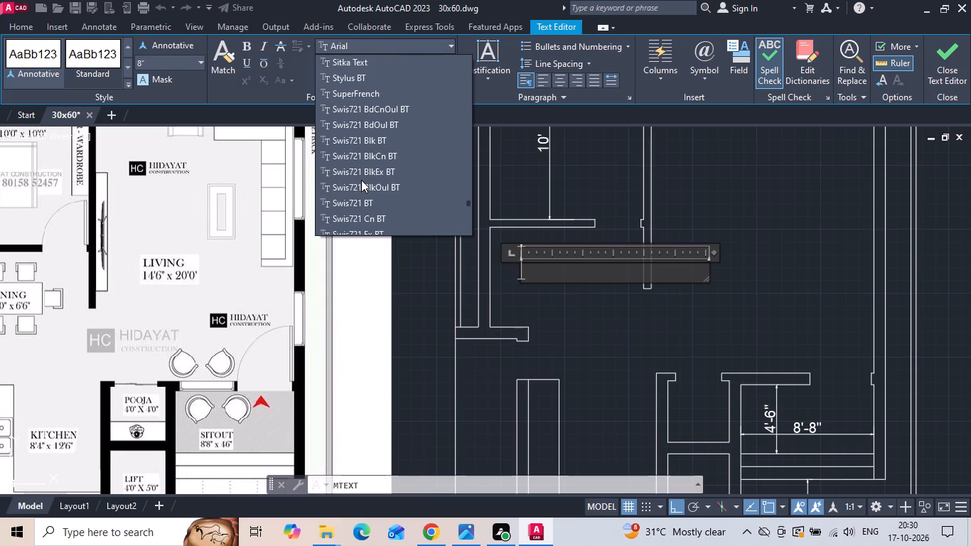
scroll(361, 180, "down", 11)
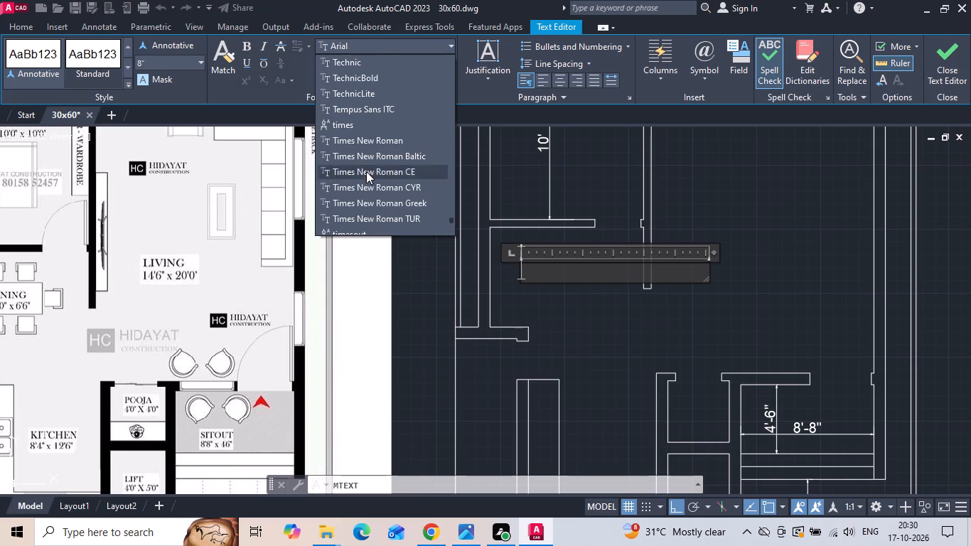
left_click(380, 141)
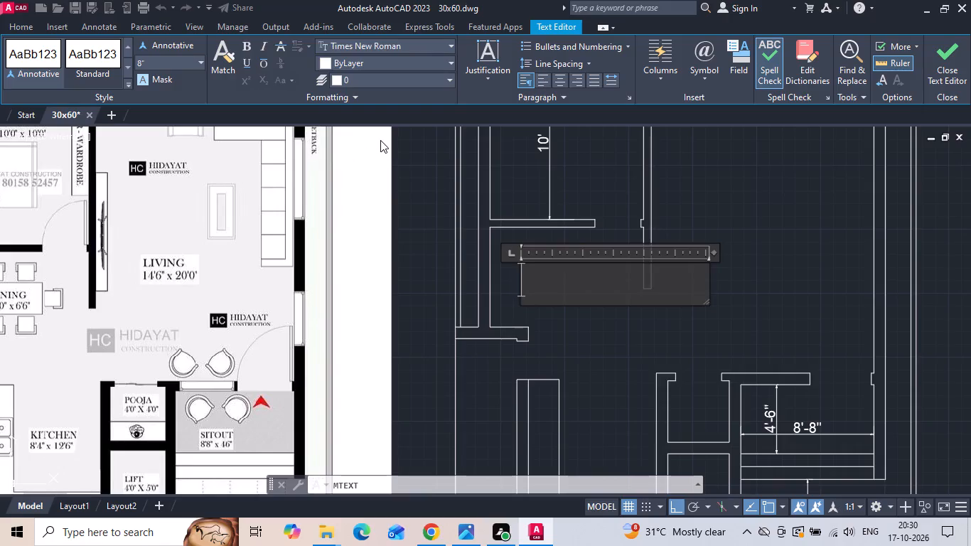
Enter the dining label on two lines as DINING and 10'0"X6'6", and finish the text.
scroll(380, 140, "down", 2)
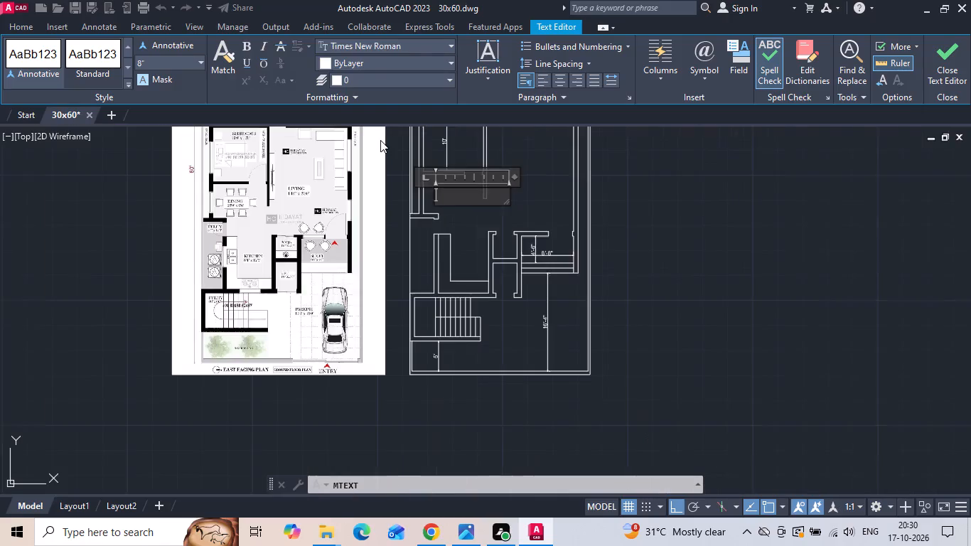
scroll(379, 141, "up", 2)
middle_click_drag(389, 146, 508, 164)
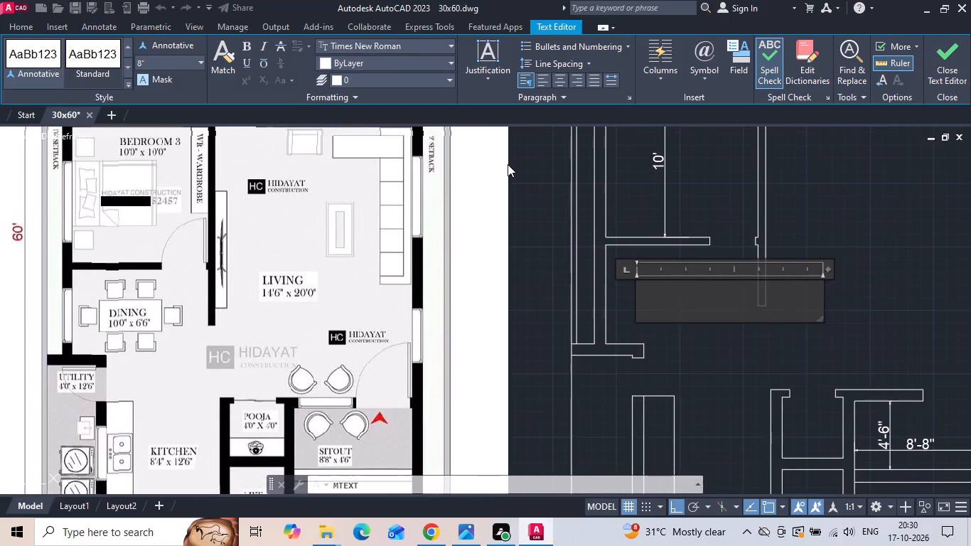
type("dining")
key("BackSpace")
key("BackSpace")
key("BackSpace")
key("BackSpace")
key("BackSpace")
key("BackSpace")
key("BackSpace")
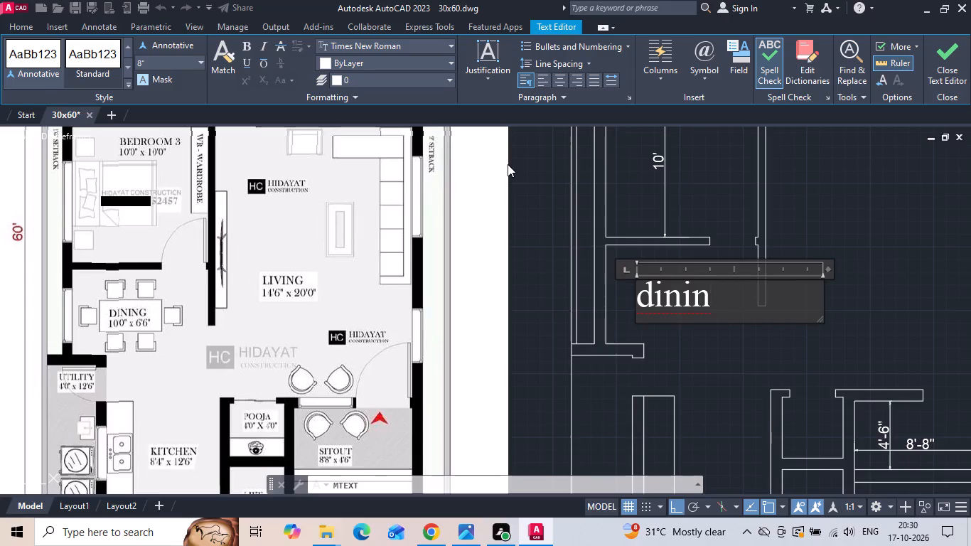
type("DINING")
key("Return")
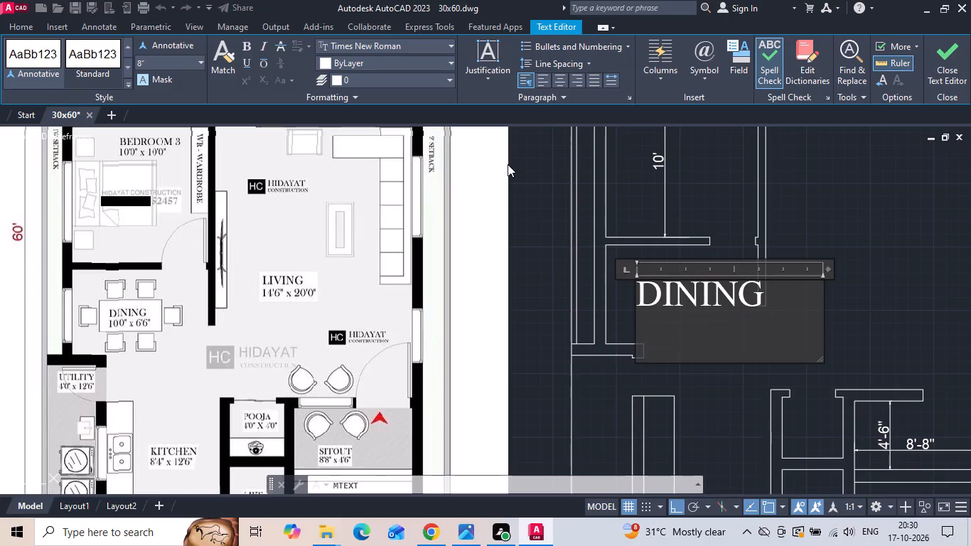
type("10'")
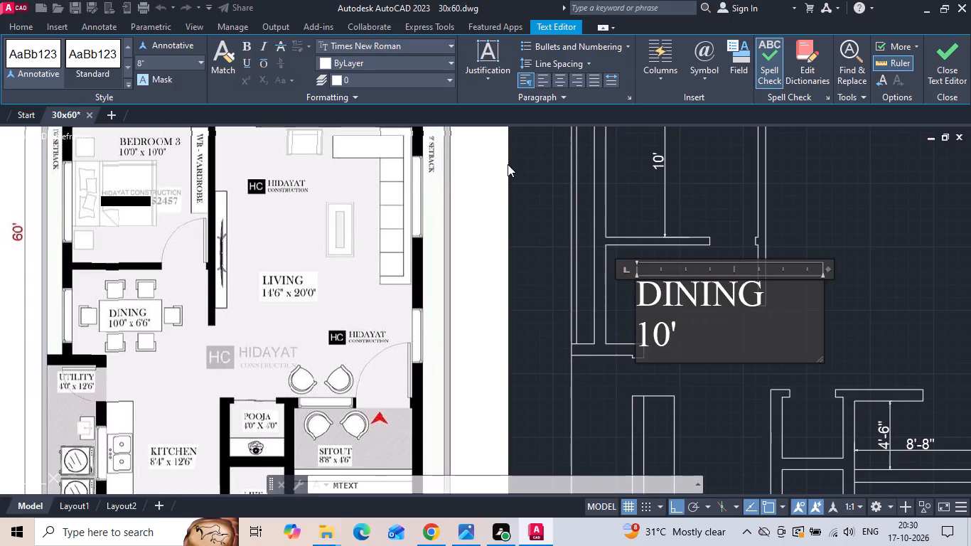
type("0\"")
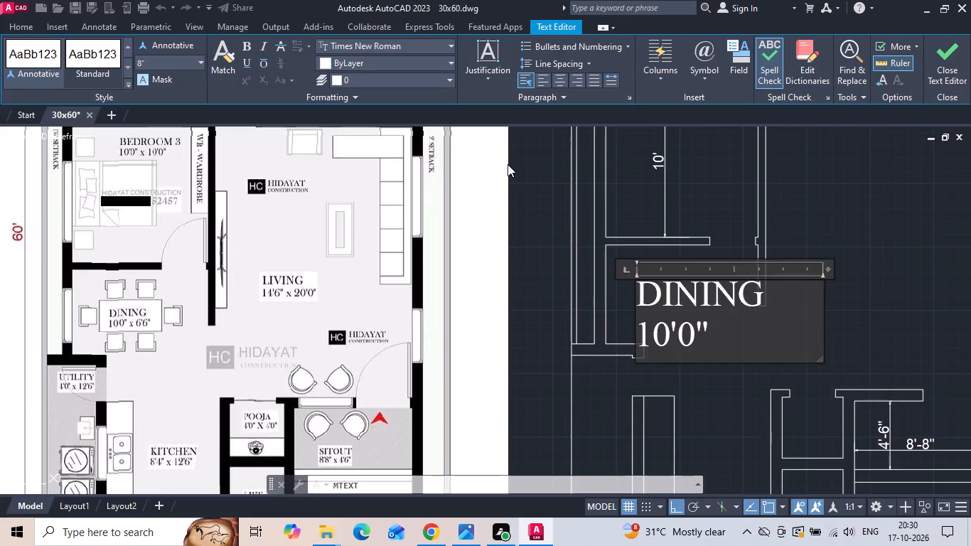
key("x")
type("6'6\"")
key("Return")
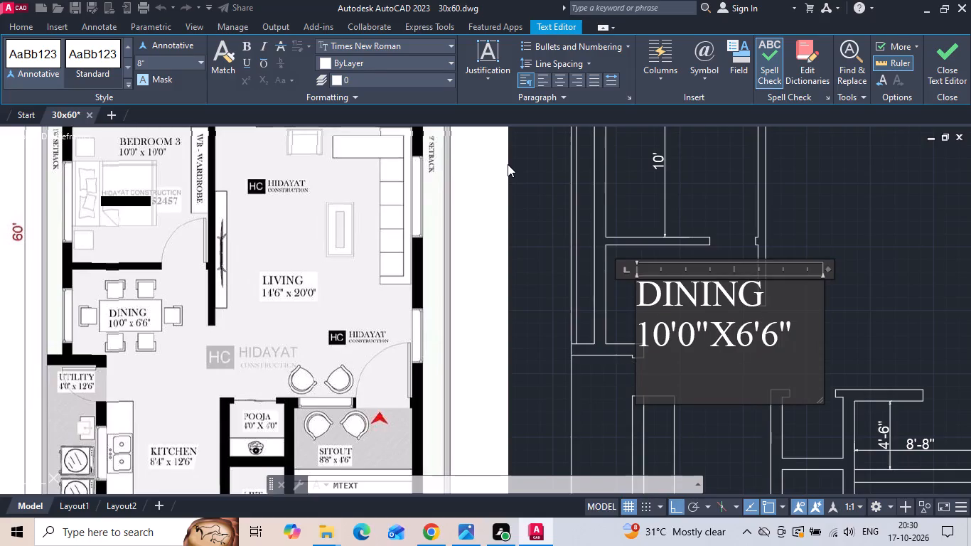
left_click(729, 191)
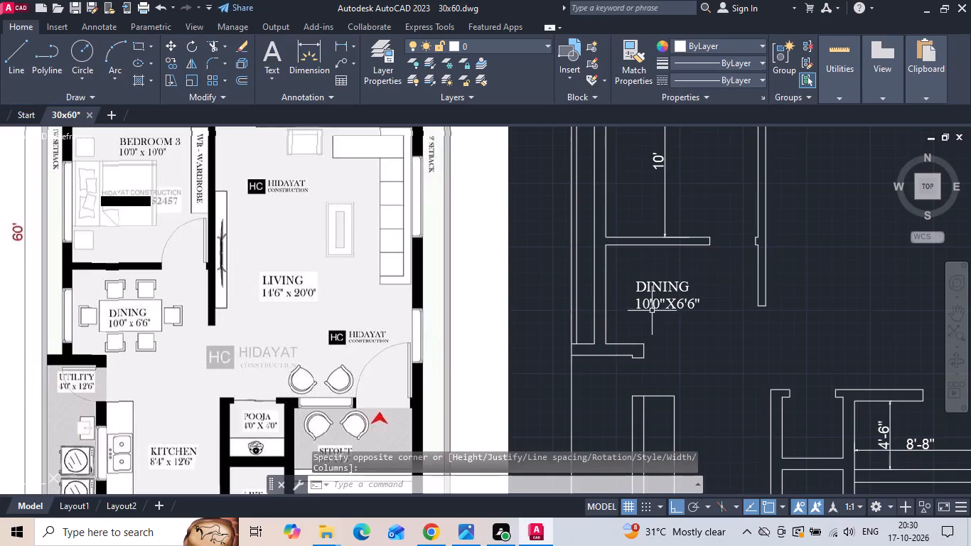
Move the DINING label slightly to the right, closer to the middle of the dining area.
left_click(652, 308)
left_click(648, 295)
right_click(648, 295)
left_click(671, 262)
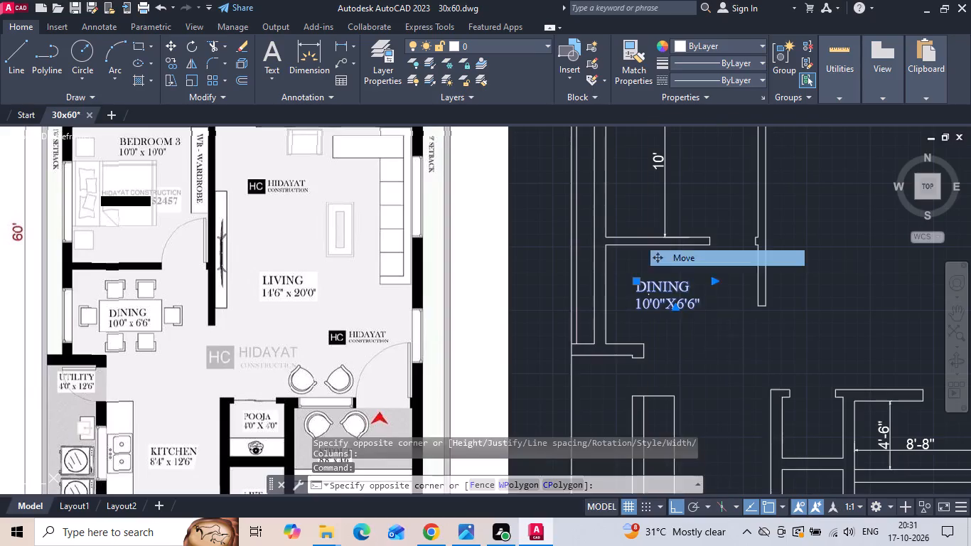
left_click(708, 343)
left_click(727, 348)
Change the text height of the whole DINING label to 7".
left_click(700, 318)
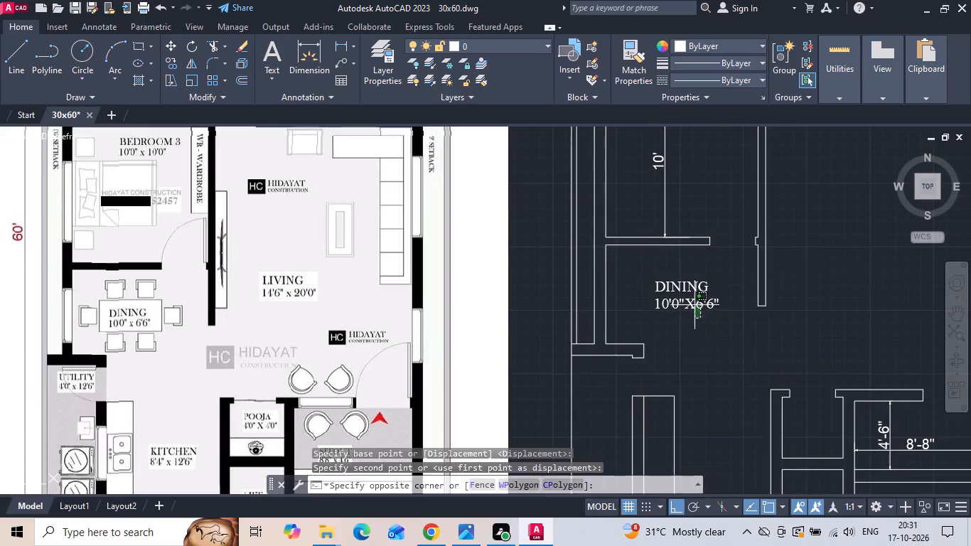
left_click(692, 299)
double_click(661, 286)
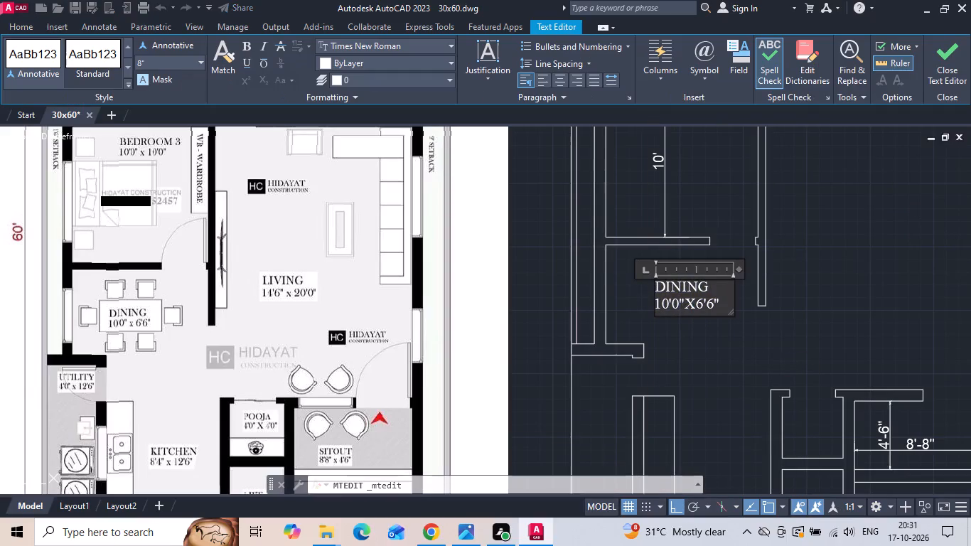
key("ctrl+a")
left_click(169, 66)
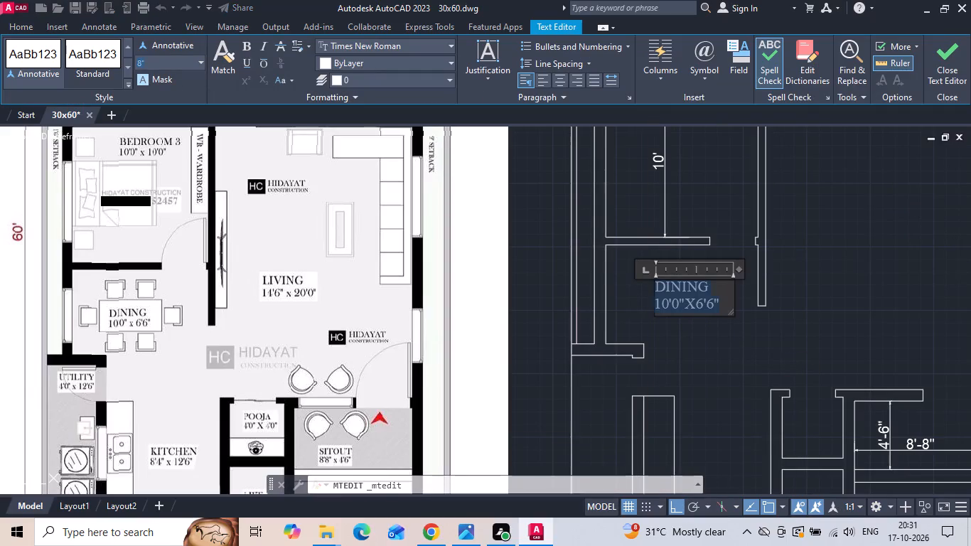
key("BackSpace")
type("7\"")
key("Return")
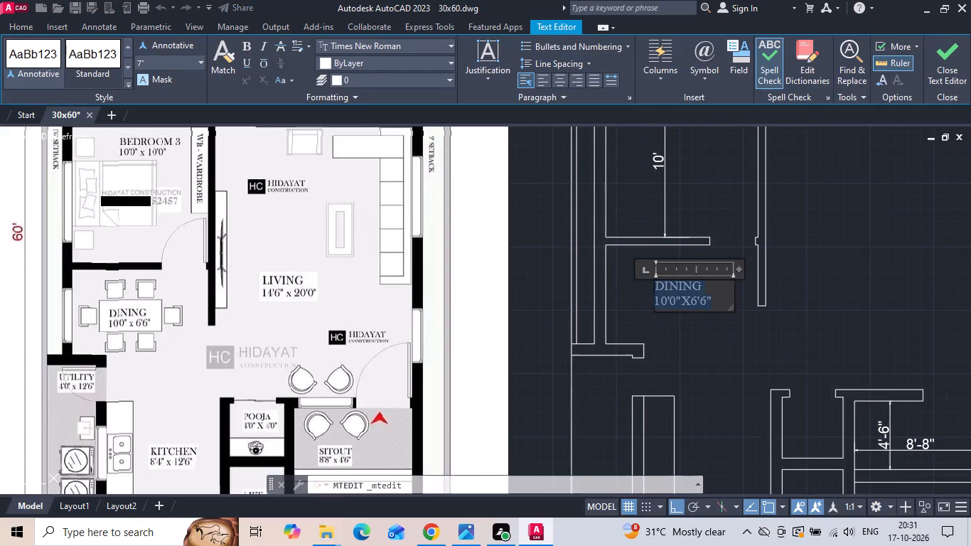
left_click(764, 337)
Copy the DINING label straight up into the bedroom 3 area above.
left_click(664, 287)
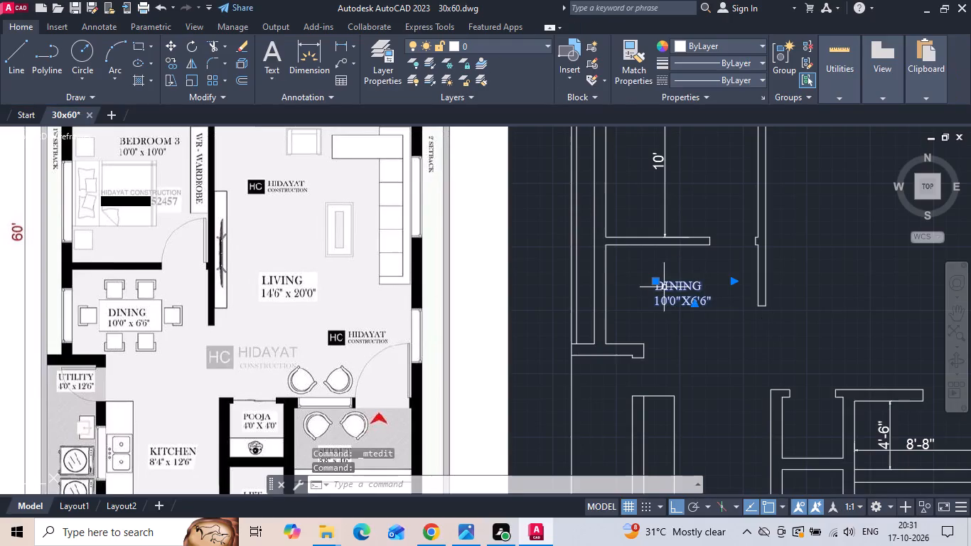
right_click(664, 287)
left_click(675, 274)
left_click(676, 296)
middle_click_drag(685, 222, 680, 246)
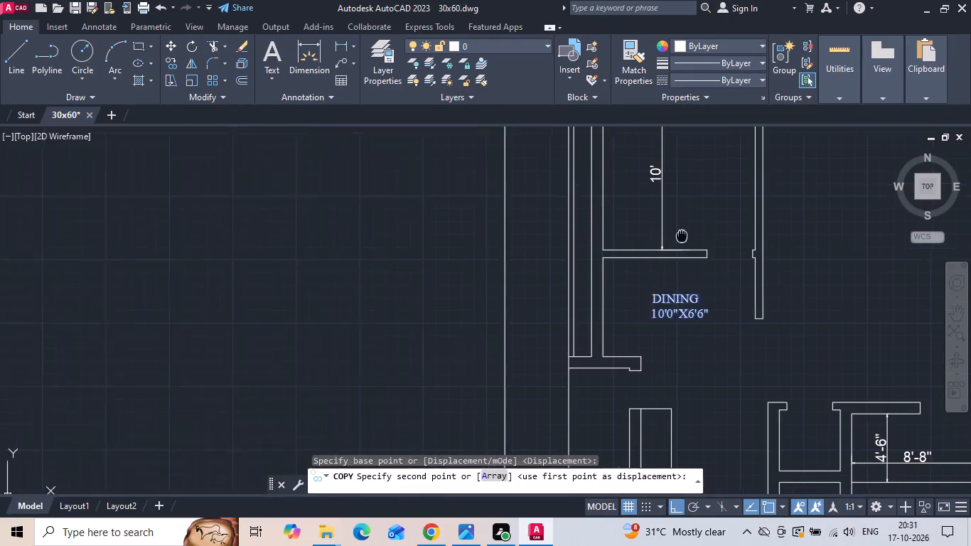
middle_click_drag(680, 246, 665, 327)
left_click(682, 282)
key("Escape")
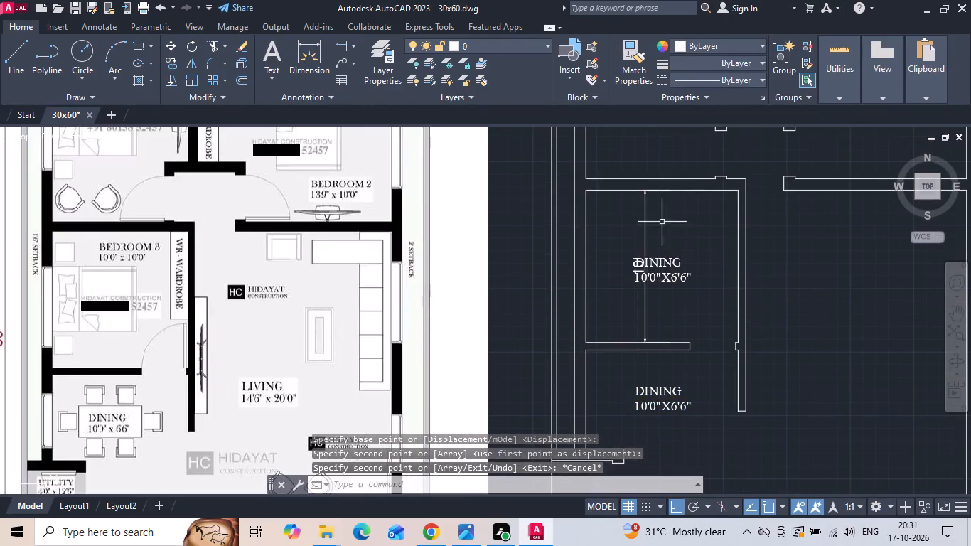
Delete the 10' dimension in bedroom 3.
left_click_drag(662, 222, 626, 220)
left_click(616, 220)
key("Delete")
Change the room name in the copied DINING label inside bedroom 3 to BEDROOM 3.
double_click(643, 261)
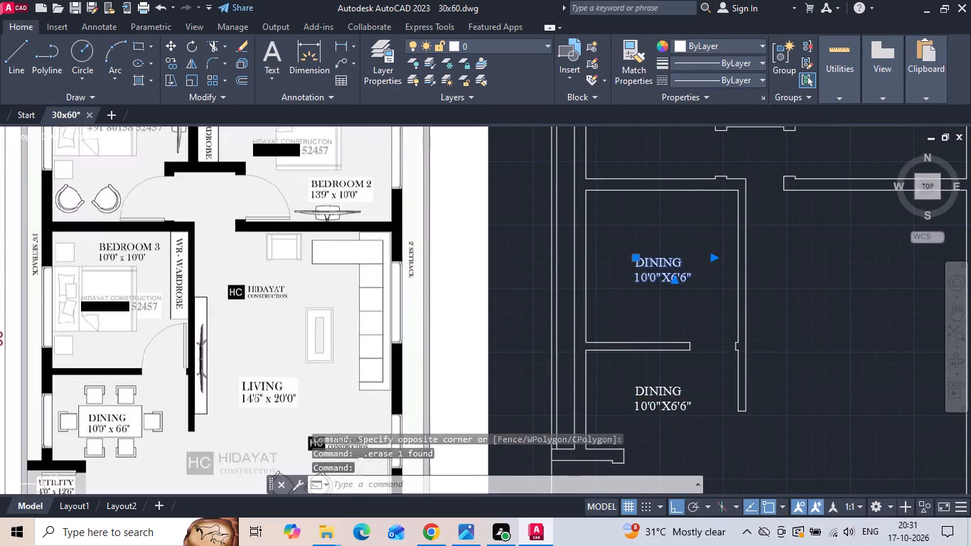
left_click_drag(685, 271, 446, 262)
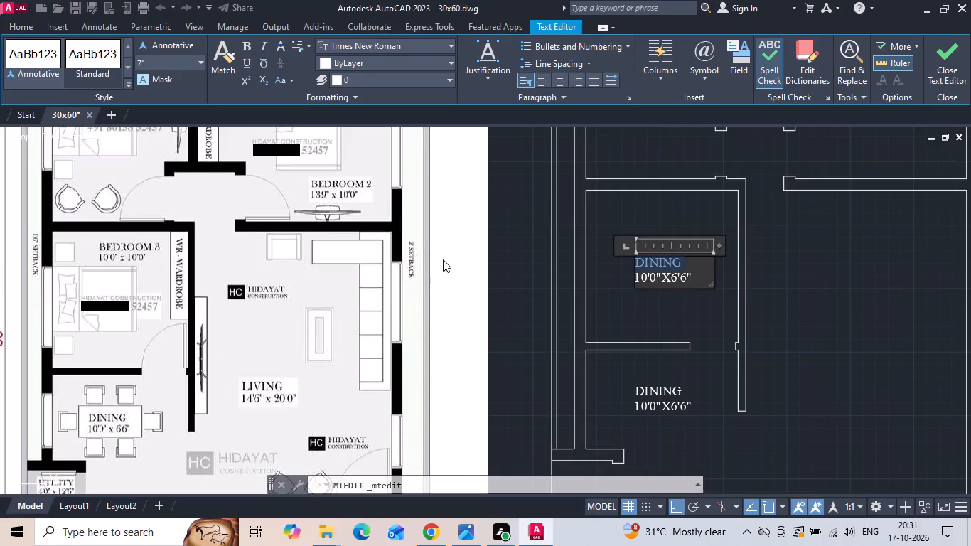
key("BackSpace")
type("BEDR")
type("OOM")
key("Return")
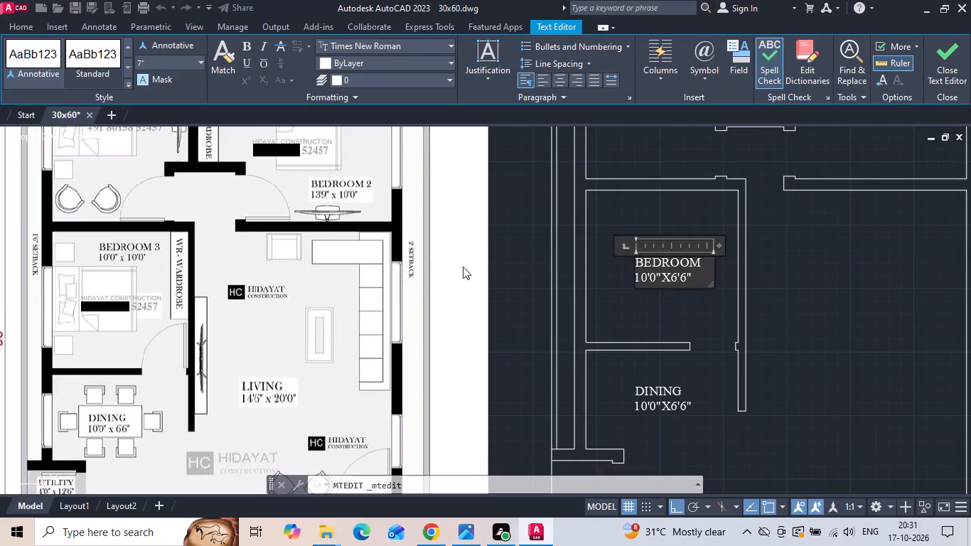
left_click(709, 276)
left_click(710, 264)
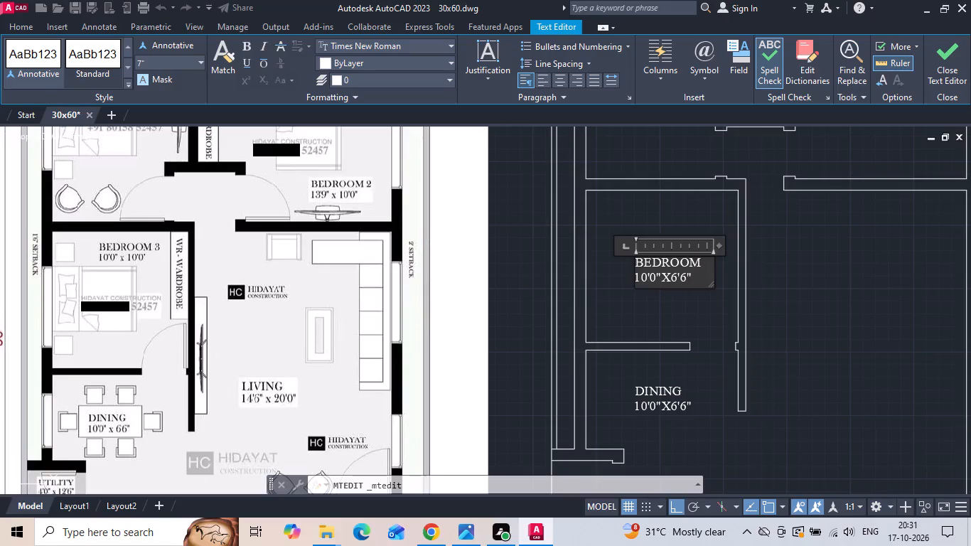
key("space")
type("3")
Change the size line of the BEDROOM 3 label to 10'0"X10'0".
left_click(675, 278)
key("BackSpace")
type("10")
left_click(692, 284)
key("BackSpace")
key("0")
left_click(682, 304)
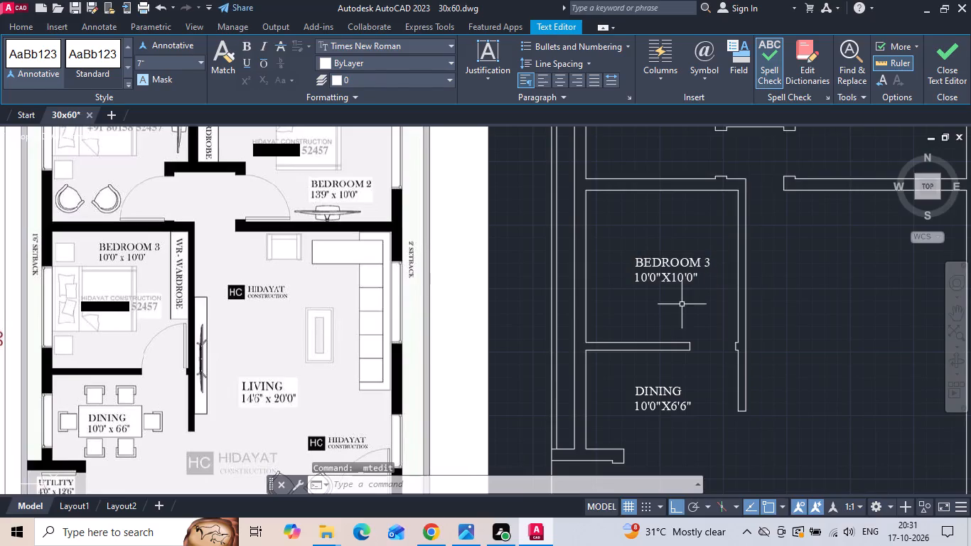
Copy the BEDROOM 3 label straight up about 13' into the bedroom 1 area.
left_click(679, 298)
left_click(669, 268)
right_click(668, 267)
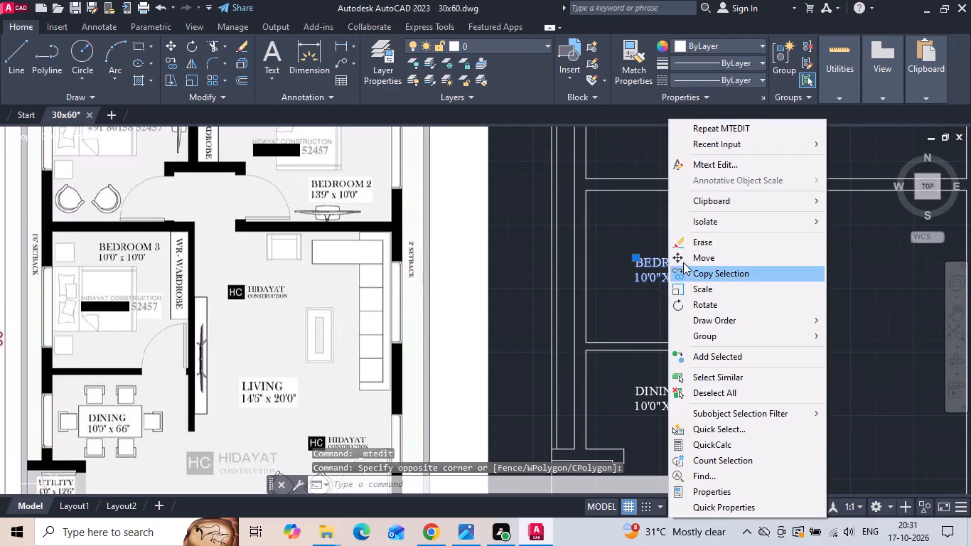
left_click(698, 273)
scroll(666, 296, "down", 1)
left_click(675, 278)
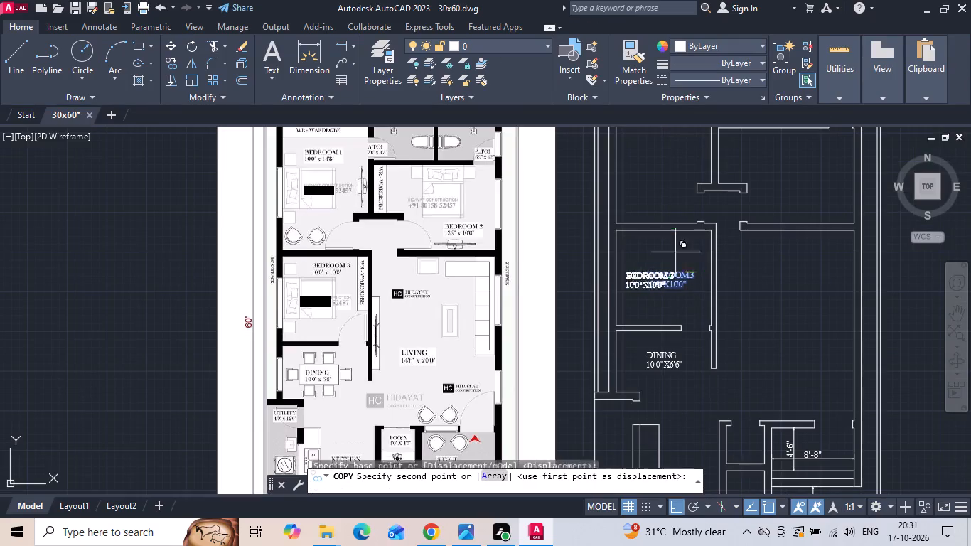
middle_click_drag(675, 177, 648, 274)
scroll(643, 256, "up", 1)
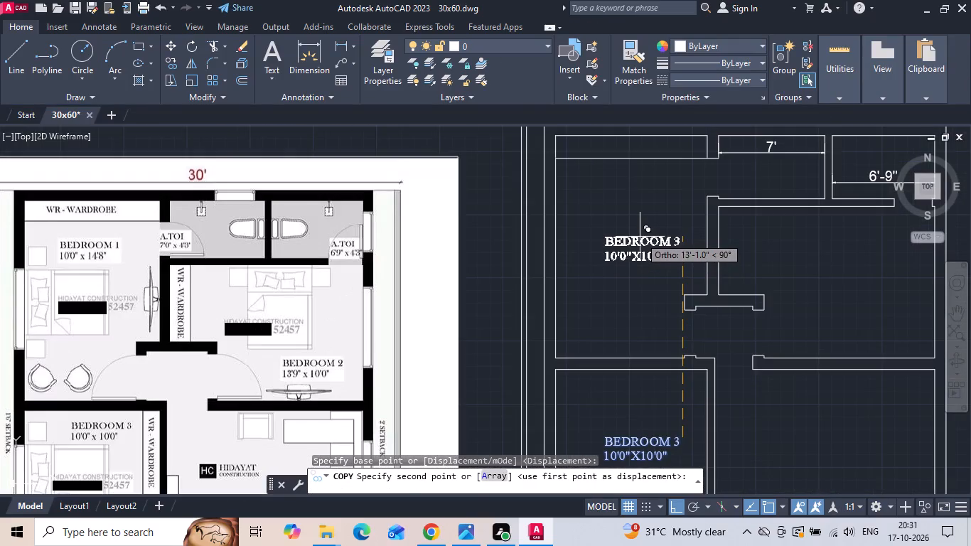
left_click(640, 227)
key("Escape")
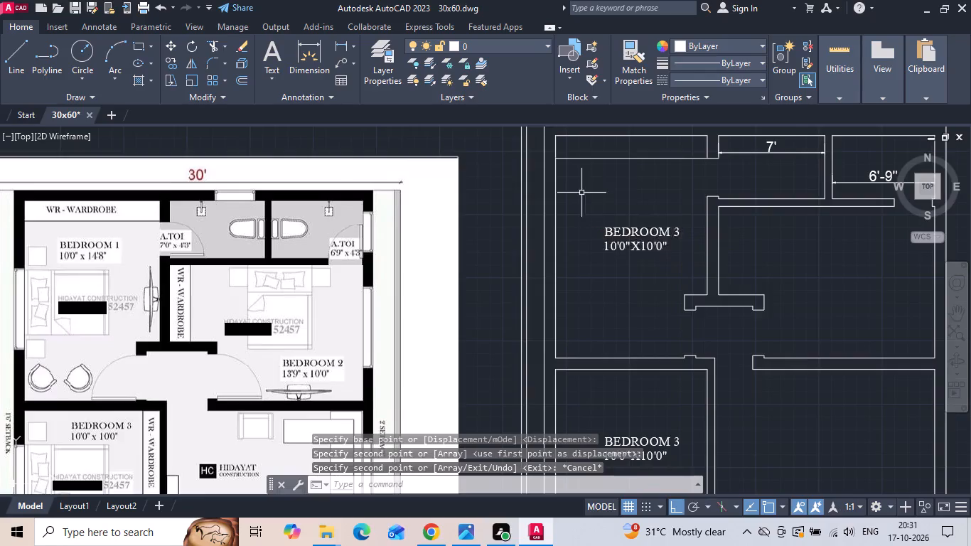
Move both BEDROOM 3 labels together about 6" to the left.
scroll(581, 193, "down", 2)
left_click(599, 206)
left_click(600, 301)
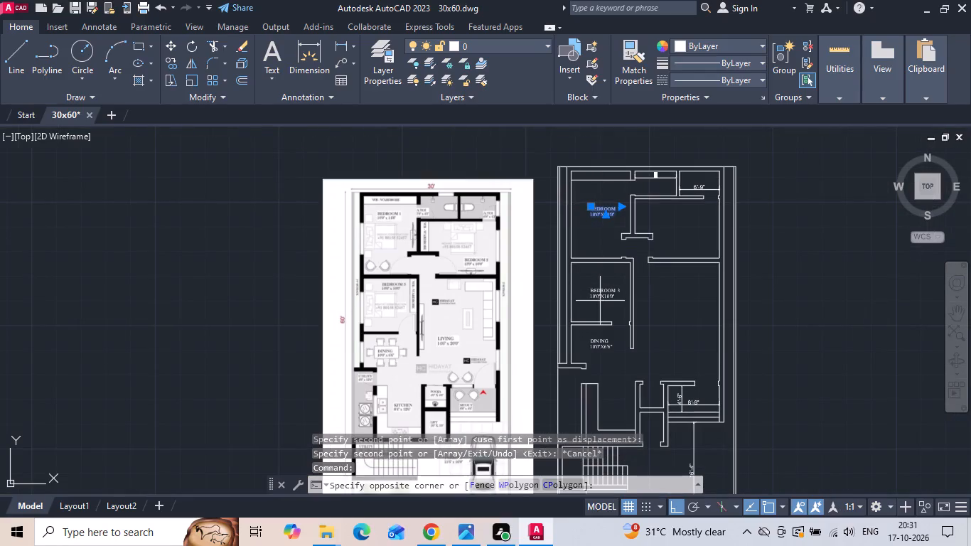
left_click(598, 285)
right_click(597, 284)
scroll(613, 284, "up", 3)
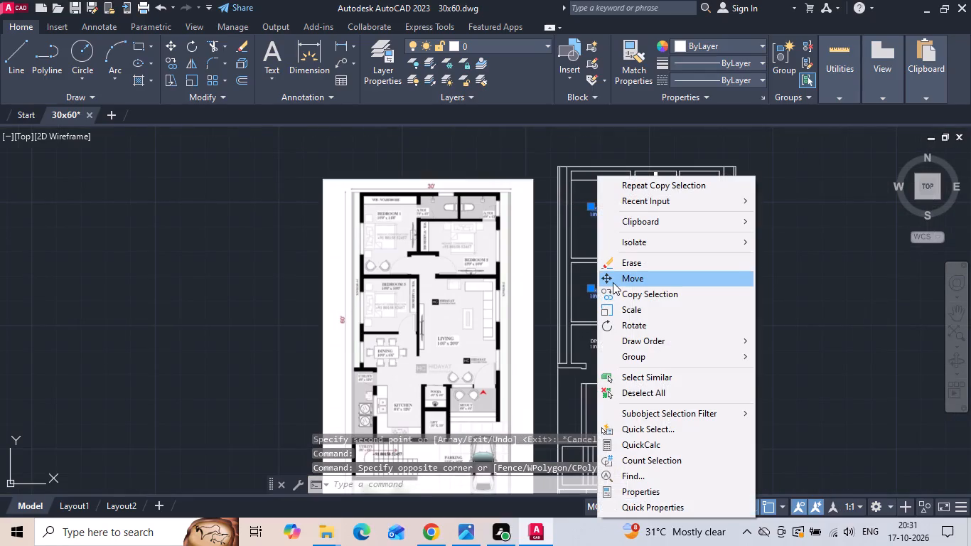
left_click(613, 282)
scroll(675, 312, "up", 2)
left_click(686, 299)
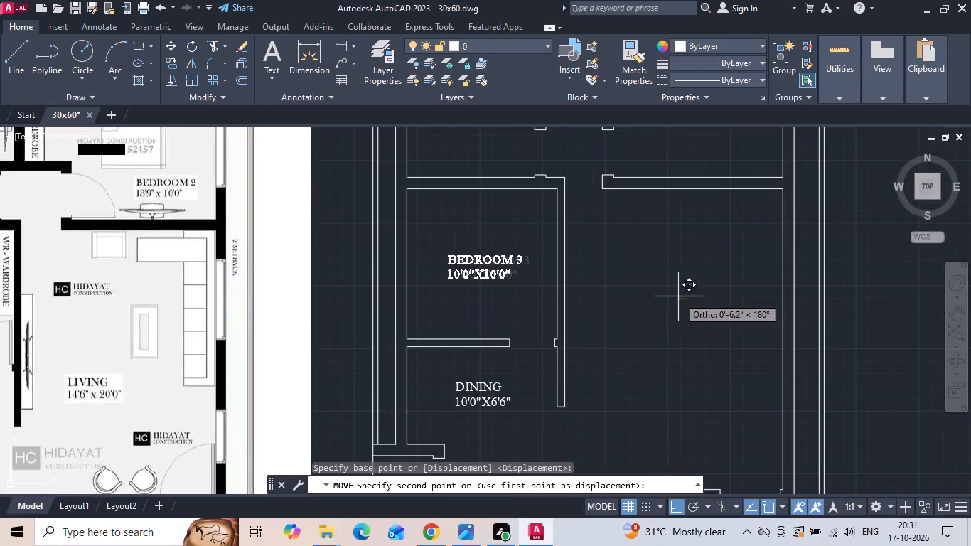
left_click(678, 296)
Edit the upper BEDROOM 3 label to read BEDROOM 1 with the size 10'0"X14'8".
scroll(576, 333, "down", 1)
middle_click_drag(545, 220, 537, 284)
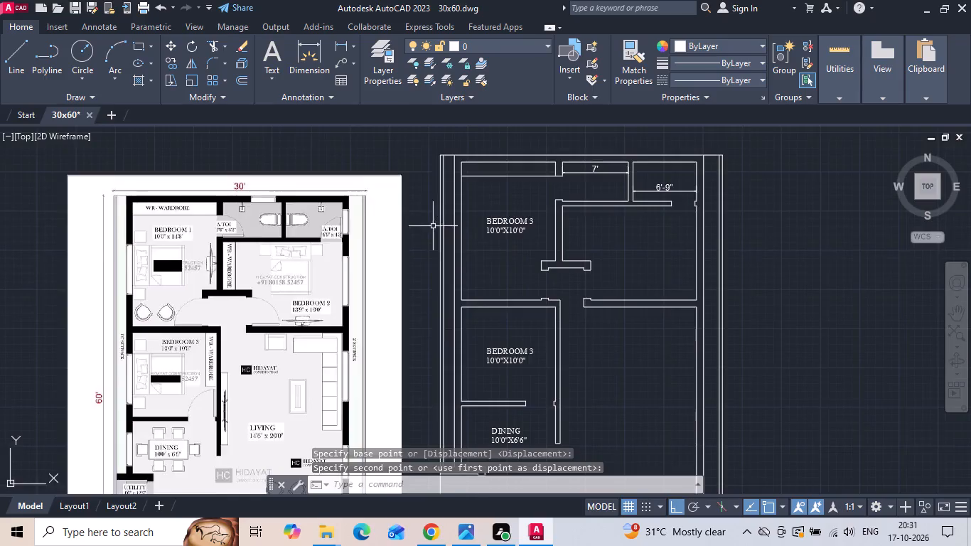
scroll(433, 226, "up", 1)
double_click(589, 218)
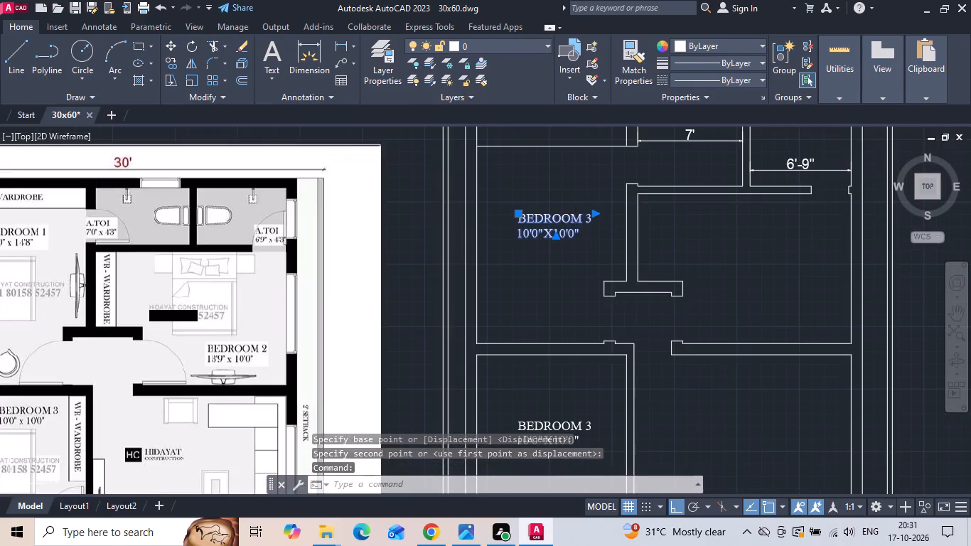
key("BackSpace")
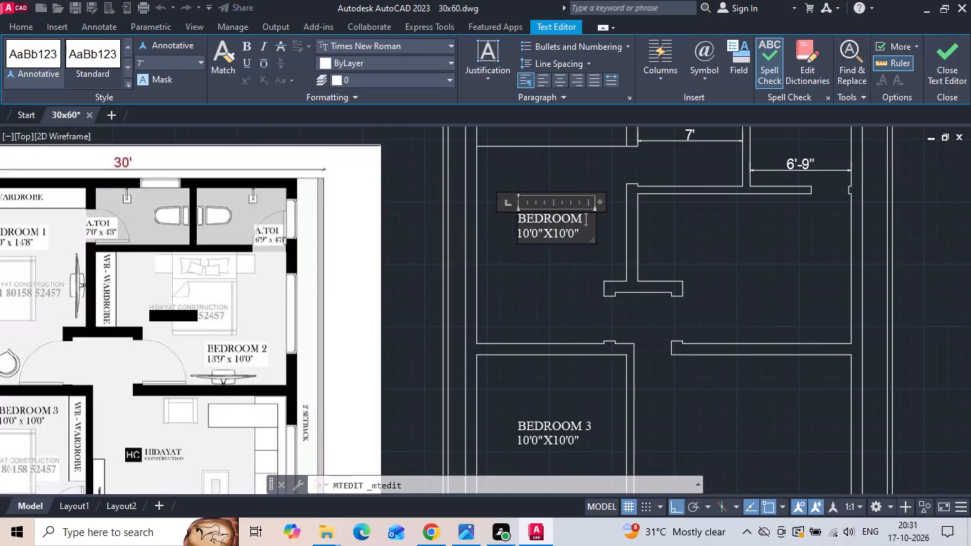
key("1")
left_click(565, 235)
key("BackSpace")
key("4")
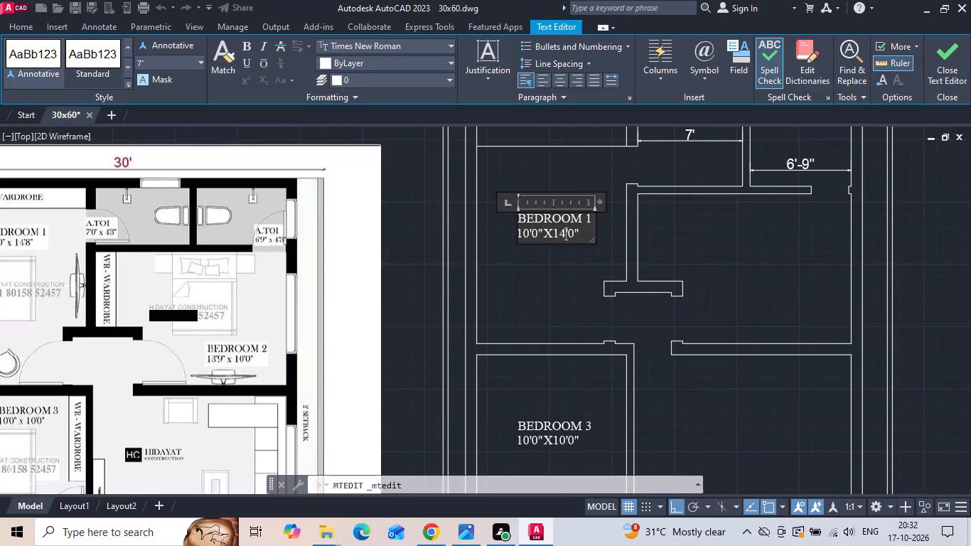
left_click(575, 235)
key("BackSpace")
key("8")
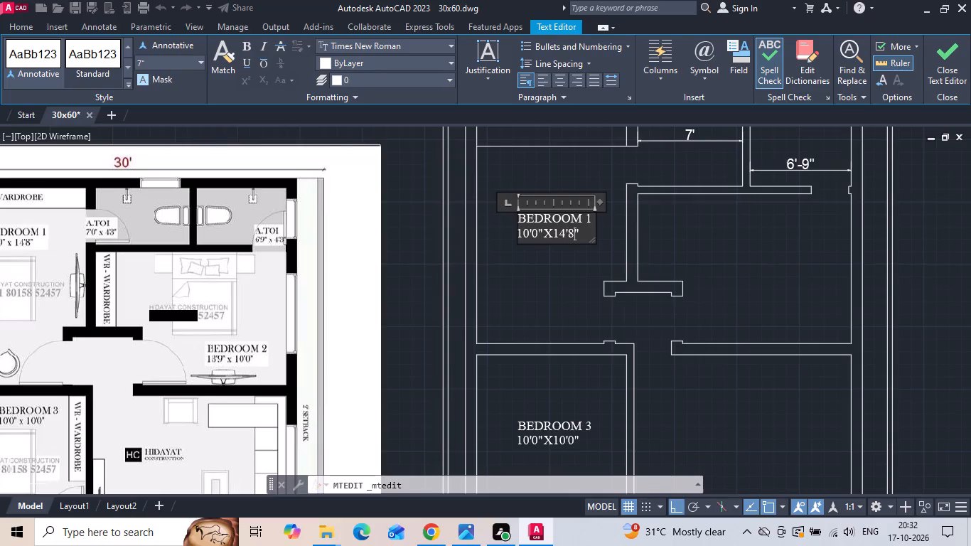
left_click(577, 258)
Copy the BEDROOM 1 label horizontally about 13'-9" to the right into the bedroom 2 area.
left_click(565, 233)
right_click(565, 232)
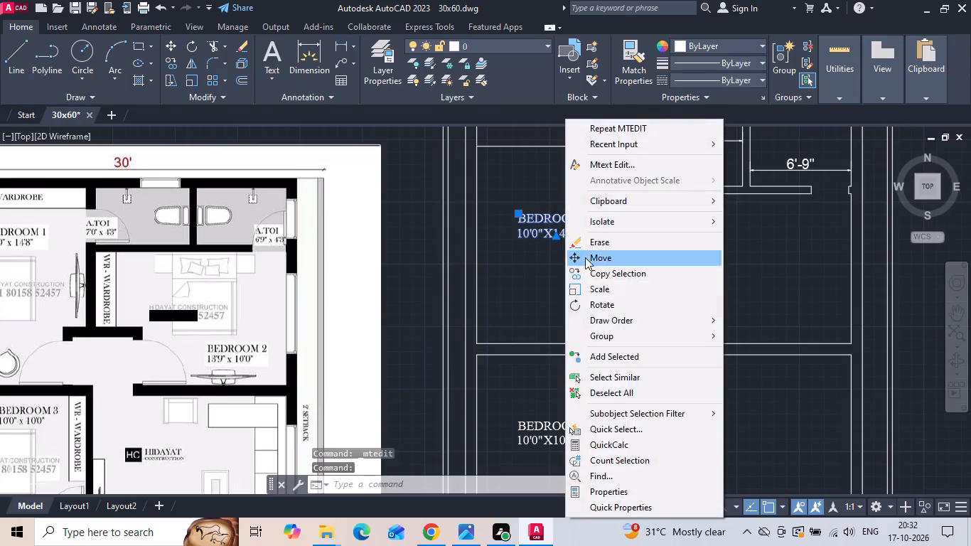
left_click(592, 269)
left_click_drag(616, 252, 633, 256)
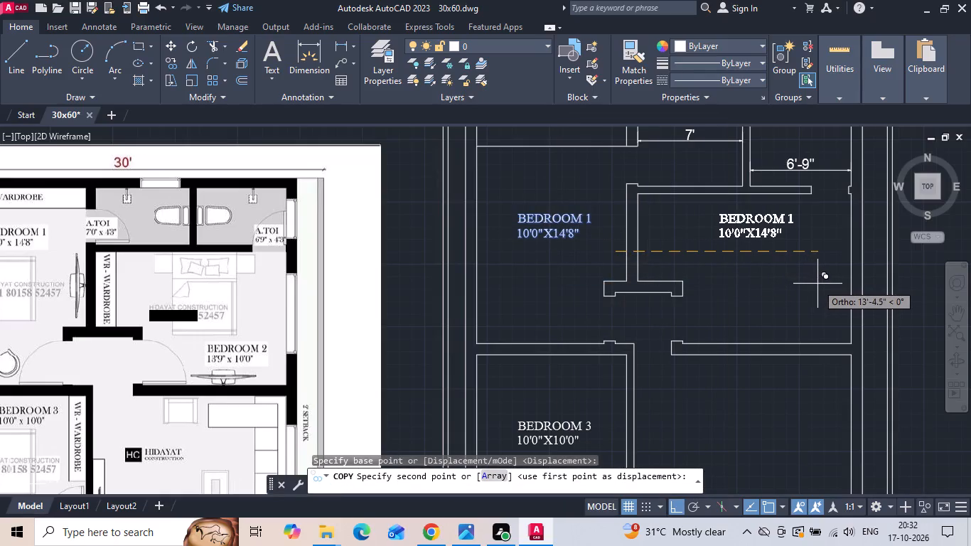
left_click(822, 285)
key("Escape")
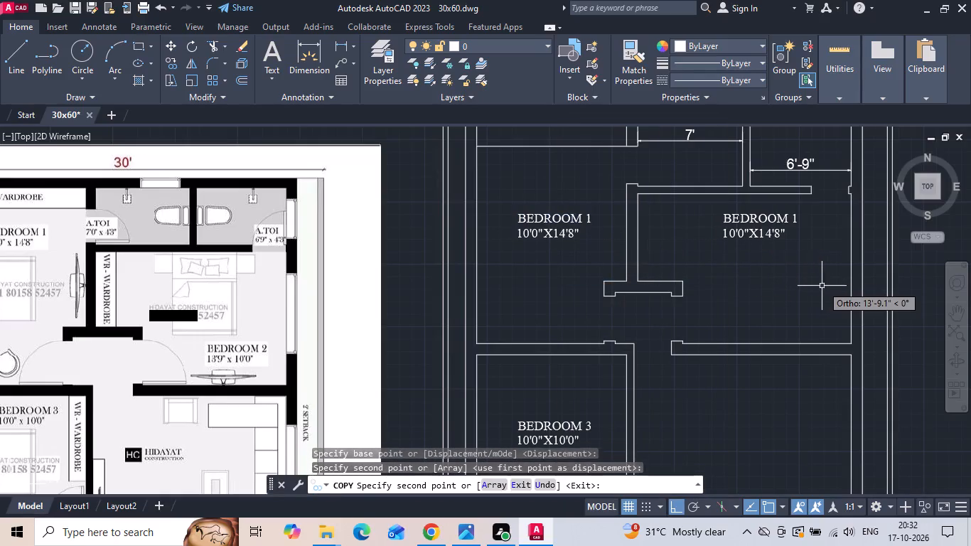
Move the copied label straight down about 3'-3", nearer the middle of bedroom 2.
left_click(783, 237)
left_click(773, 220)
right_click(773, 220)
left_click(791, 255)
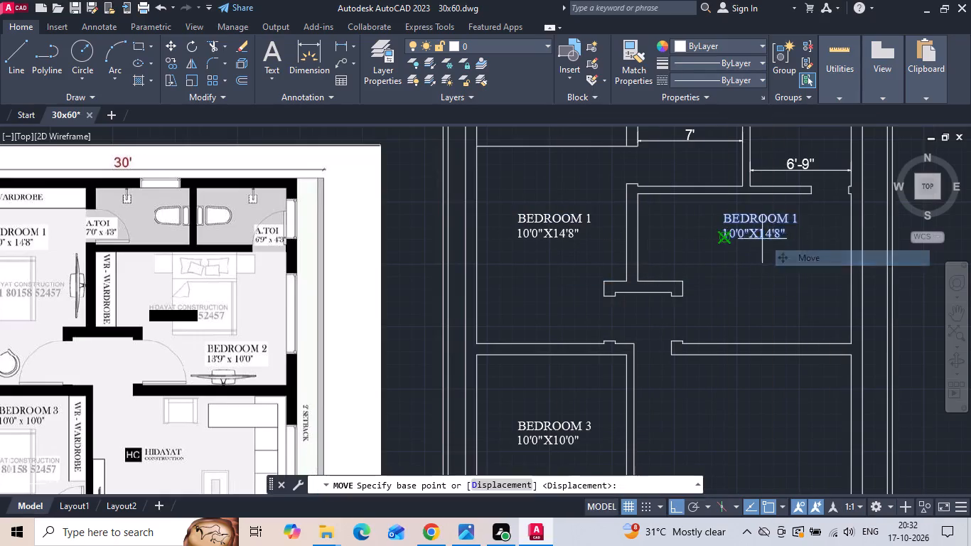
left_click_drag(761, 237, 759, 245)
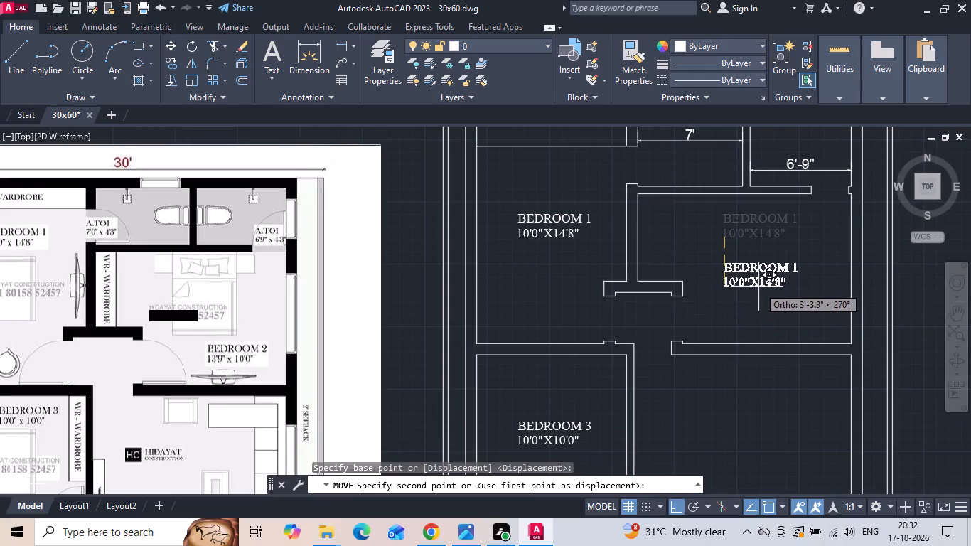
left_click(758, 287)
Edit the copied label in the bedroom 2 area to read BEDROOM 2 with the size 13'9"X10'0".
scroll(763, 276, "up", 1)
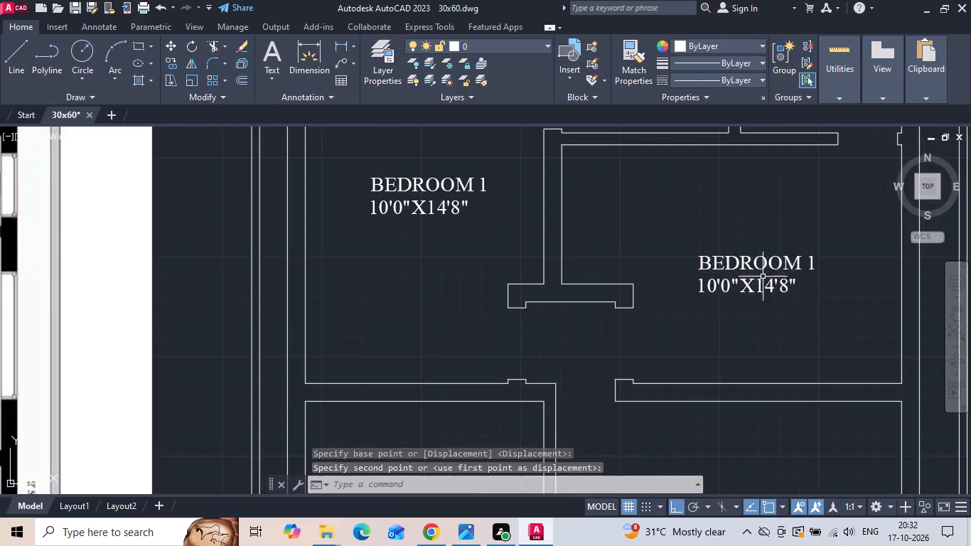
double_click(727, 286)
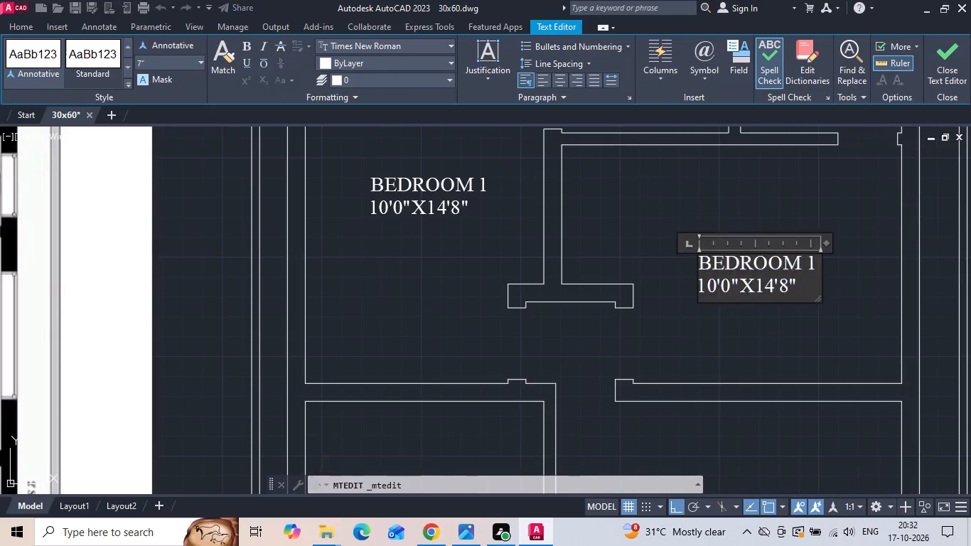
scroll(727, 286, "down", 1)
key("BackSpace")
key("9")
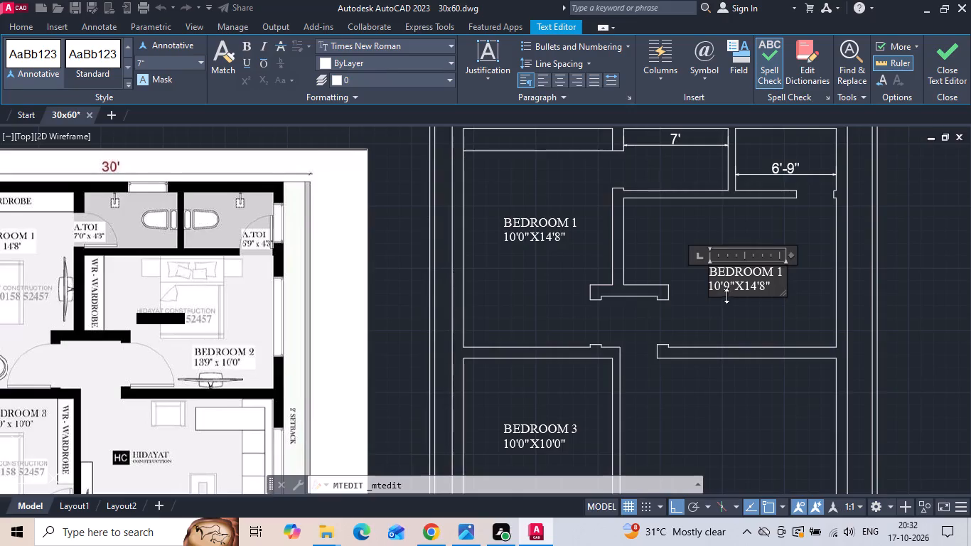
left_click(718, 284)
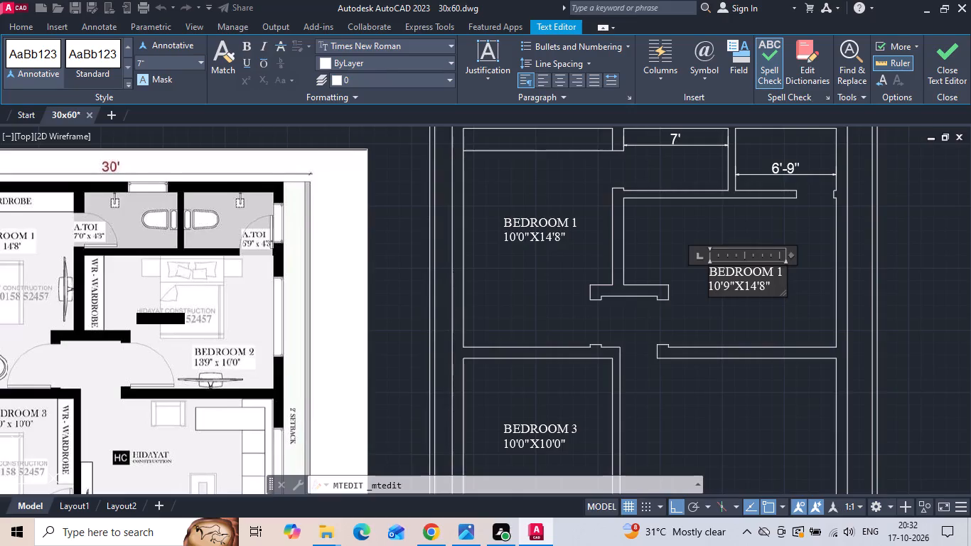
left_click(718, 284)
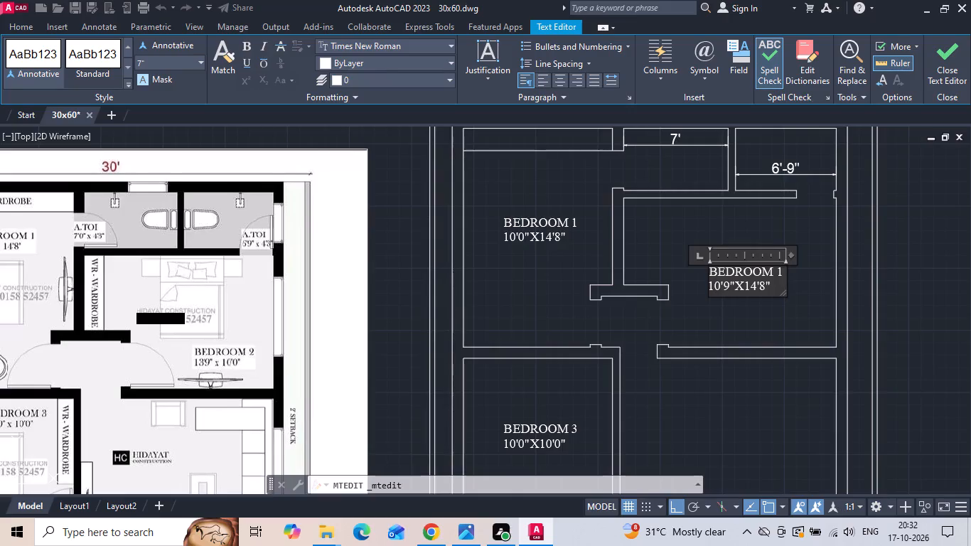
left_click(719, 286)
key("BackSpace")
key("3")
left_click(759, 292)
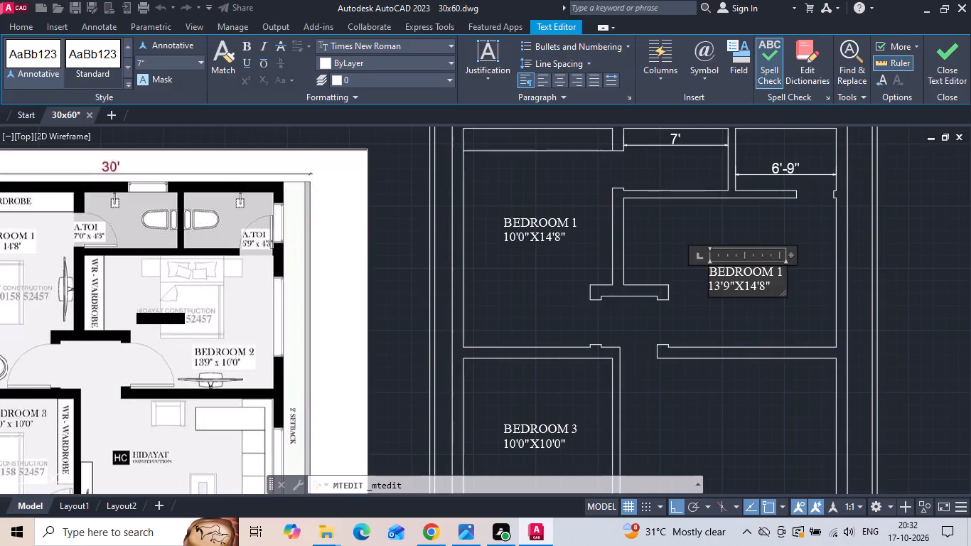
left_click(756, 283)
key("BackSpace")
key("0")
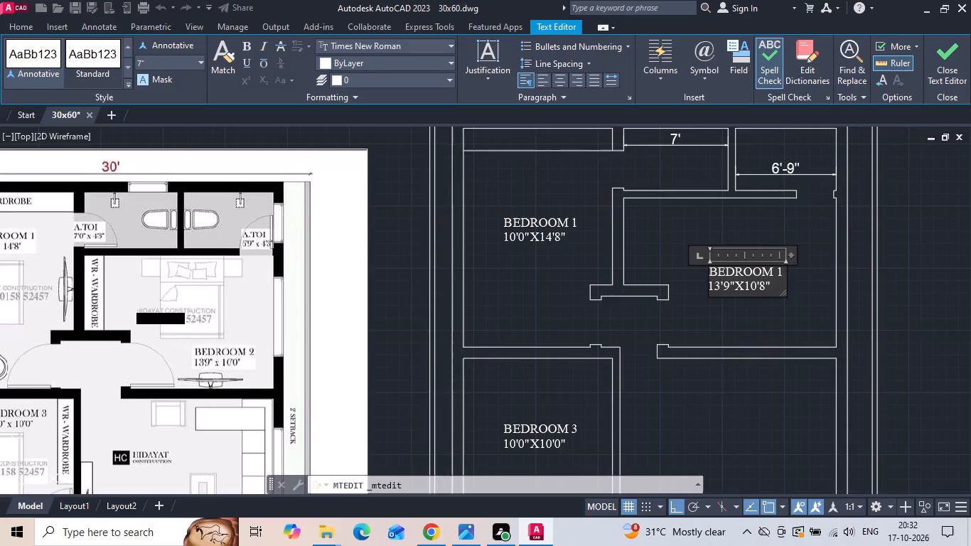
left_click(765, 287)
key("BackSpace")
key("0")
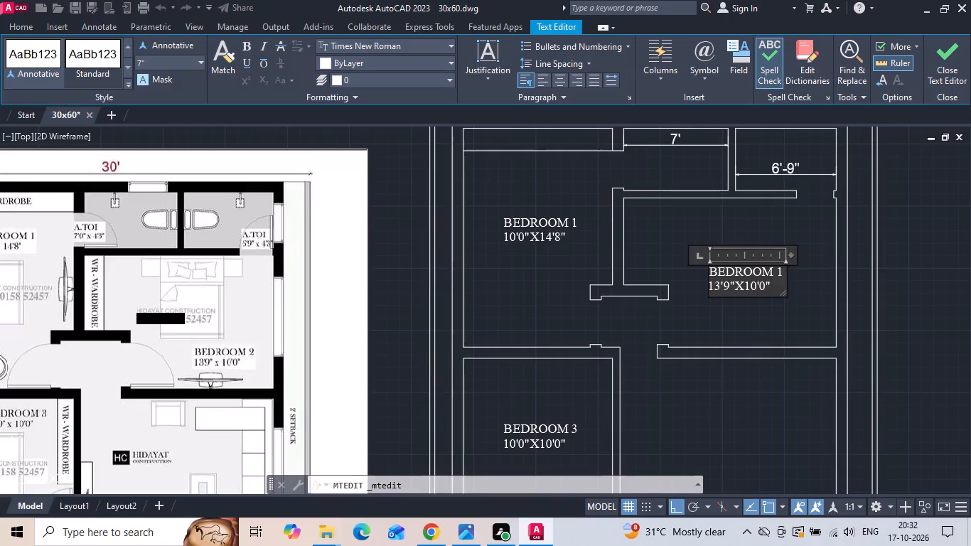
left_click(782, 277)
key("BackSpace")
key("2")
left_click(742, 320)
Copy the BEDROOM 2 label straight up to the two toilets, over the wall between them.
left_click(741, 293)
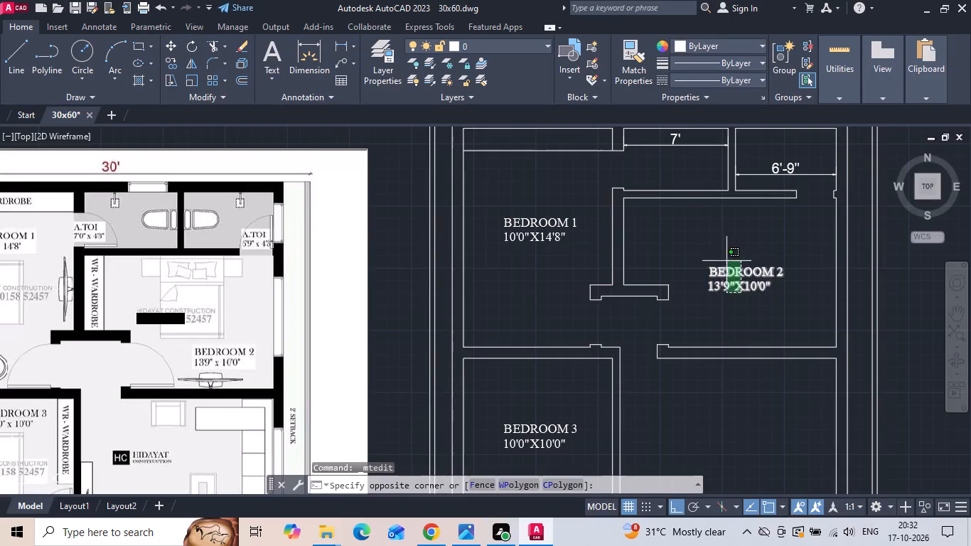
left_click(726, 258)
right_click(725, 257)
left_click(747, 275)
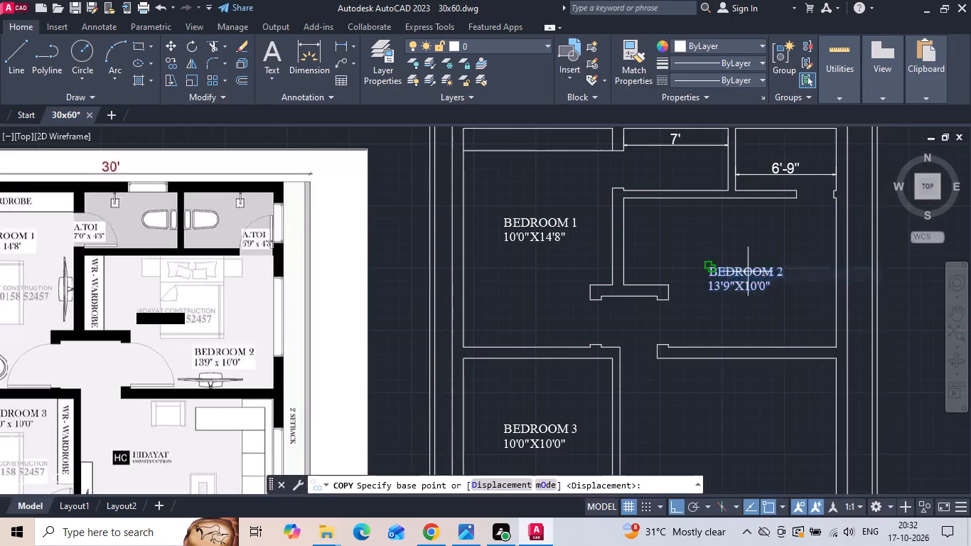
left_click_drag(748, 267, 744, 257)
middle_click_drag(751, 187, 722, 247)
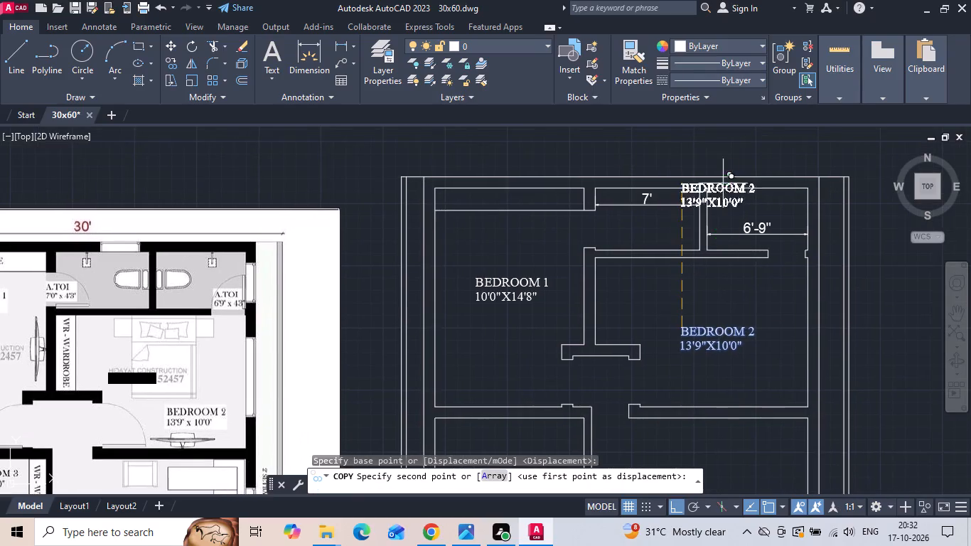
scroll(724, 200, "up", 2)
left_click(749, 206)
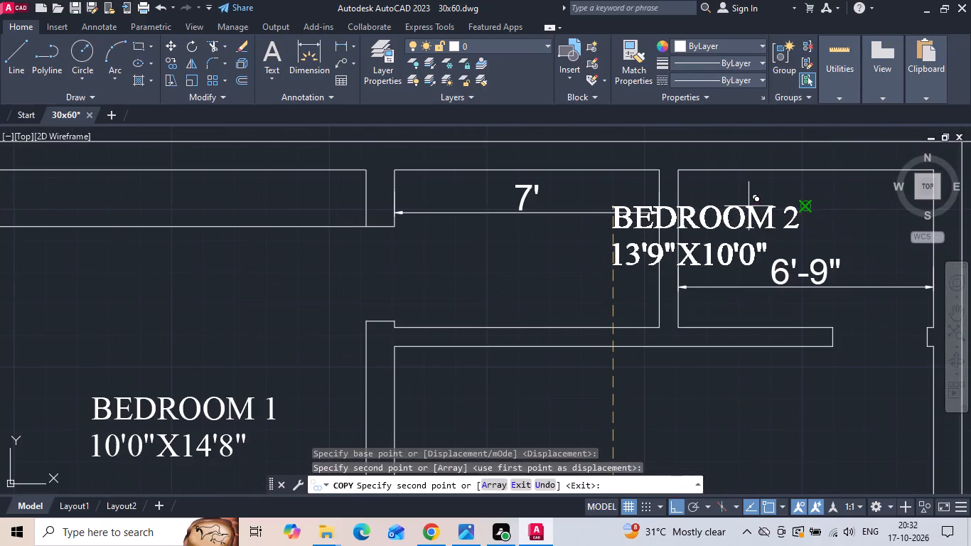
key("Escape")
Rename the copied label at the toilets as A.TOILET and set its first size value to 6'9".
double_click(723, 206)
scroll(722, 206, "down", 1)
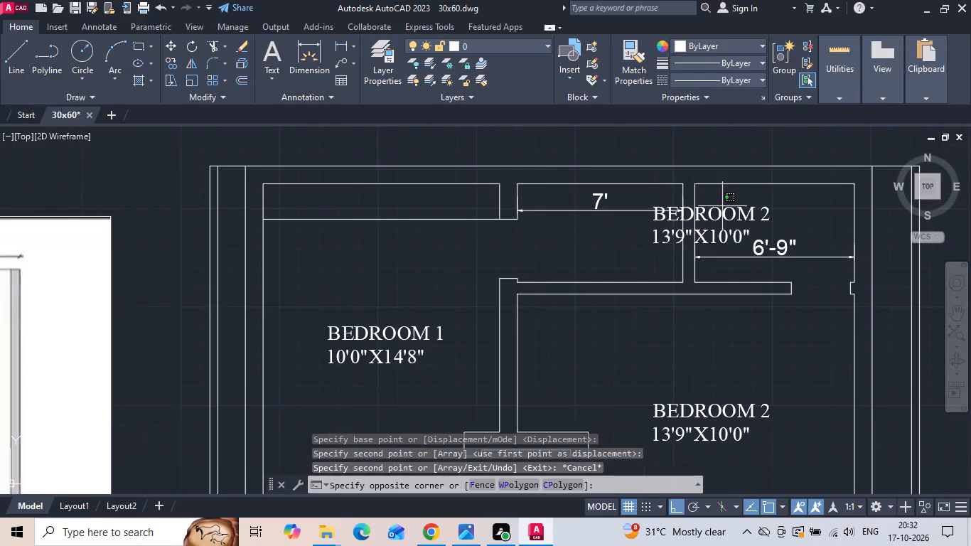
left_click(722, 210)
double_click(721, 216)
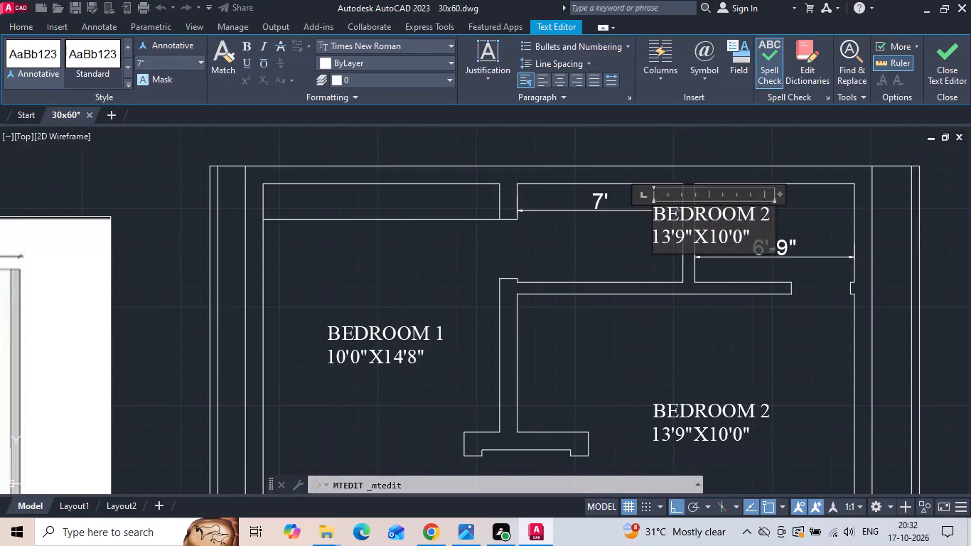
left_click_drag(771, 221, 542, 191)
key("BackSpace")
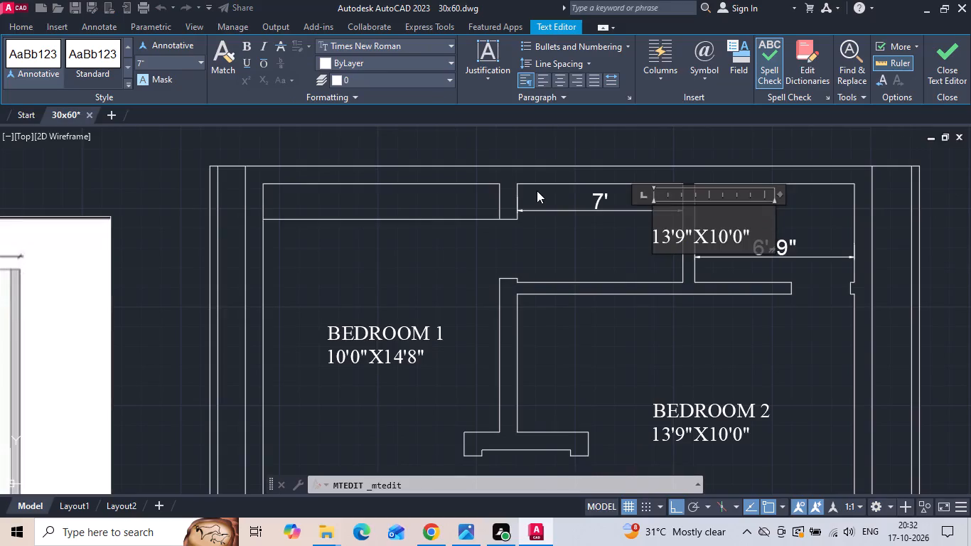
type("A.T")
type("OIL")
type("ET")
scroll(537, 188, "down", 2)
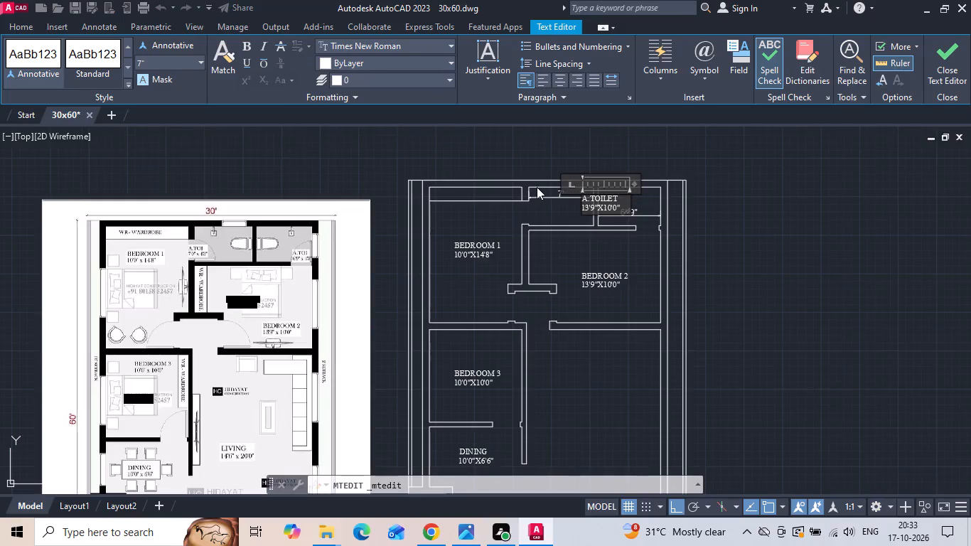
scroll(325, 253, "up", 2)
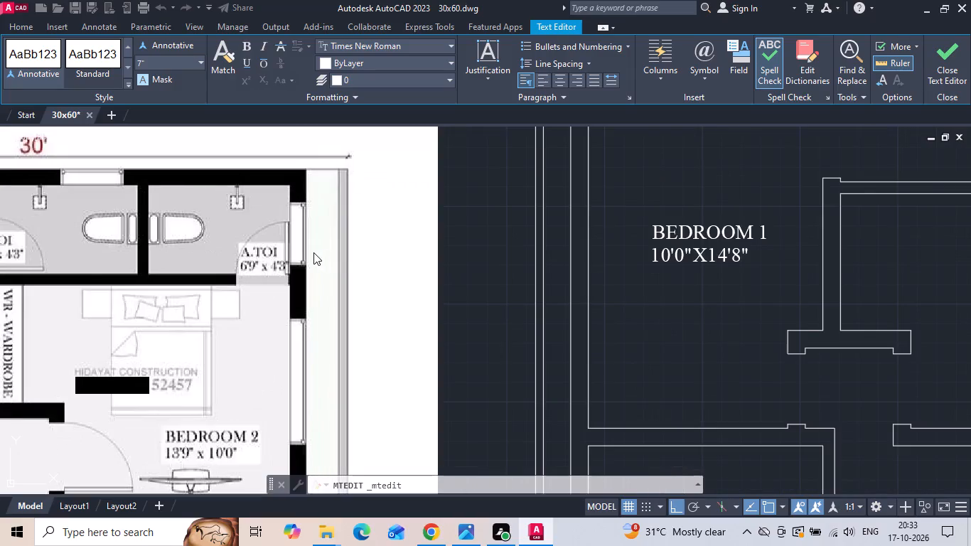
scroll(273, 277, "down", 1)
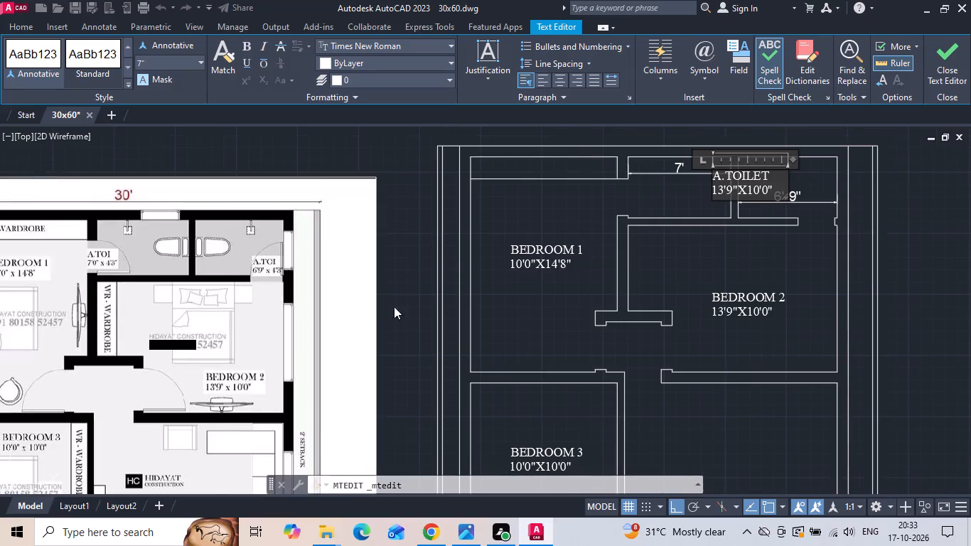
scroll(761, 183, "up", 2)
middle_click_drag(586, 247, 395, 288)
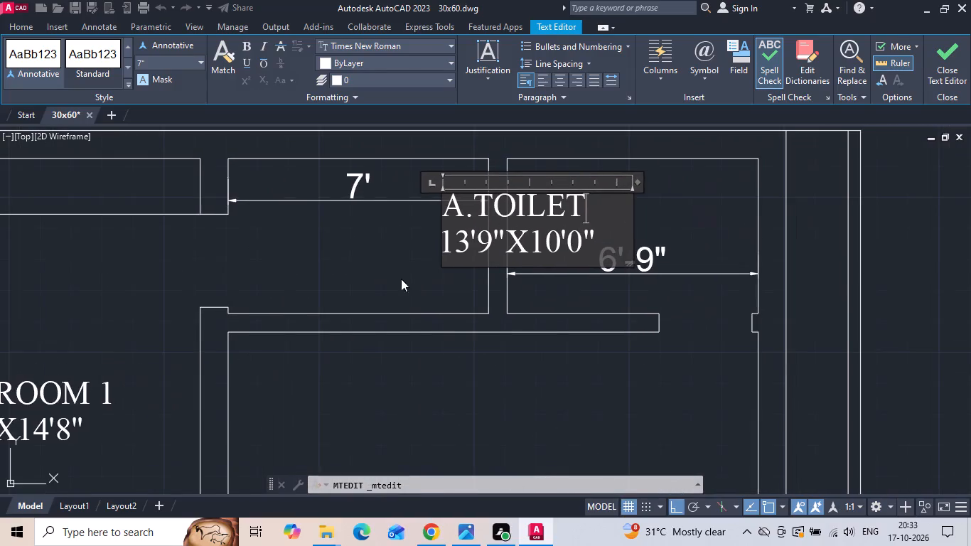
left_click(468, 243)
key("BackSpace")
key("BackSpace")
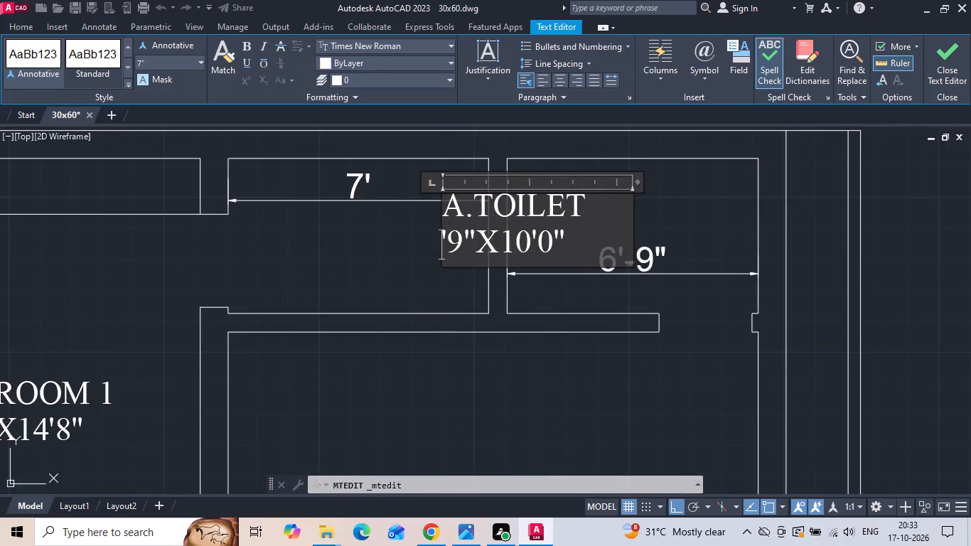
key("6")
left_click(525, 289)
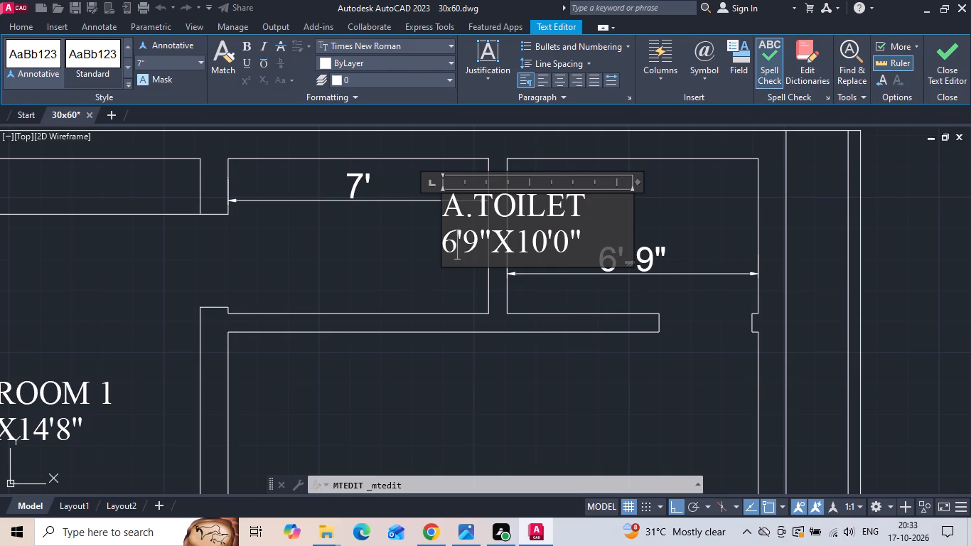
Check the 6'-9" wide toilet's depth and the adjoining outer wall's thickness with trial linear dimensions.
left_click(344, 41)
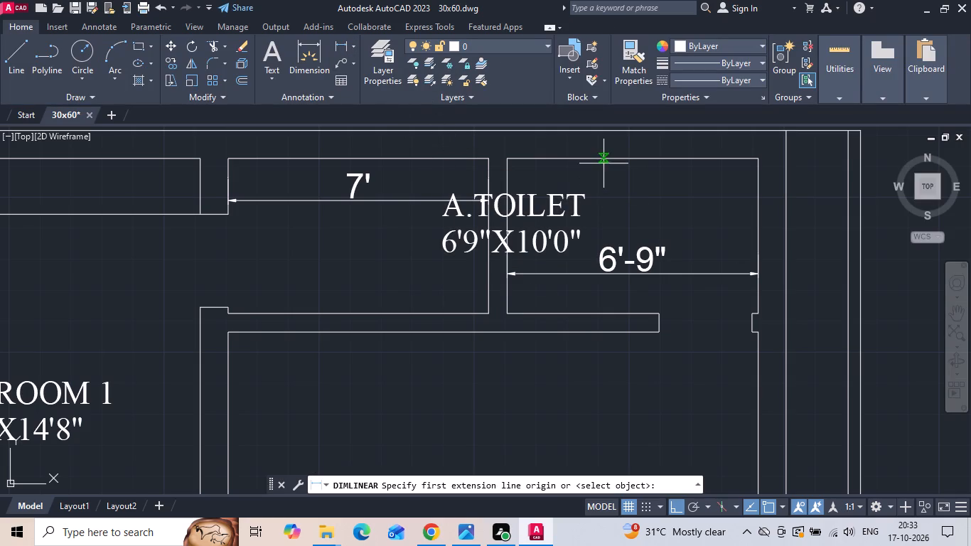
left_click(603, 161)
left_click(598, 315)
key("Escape")
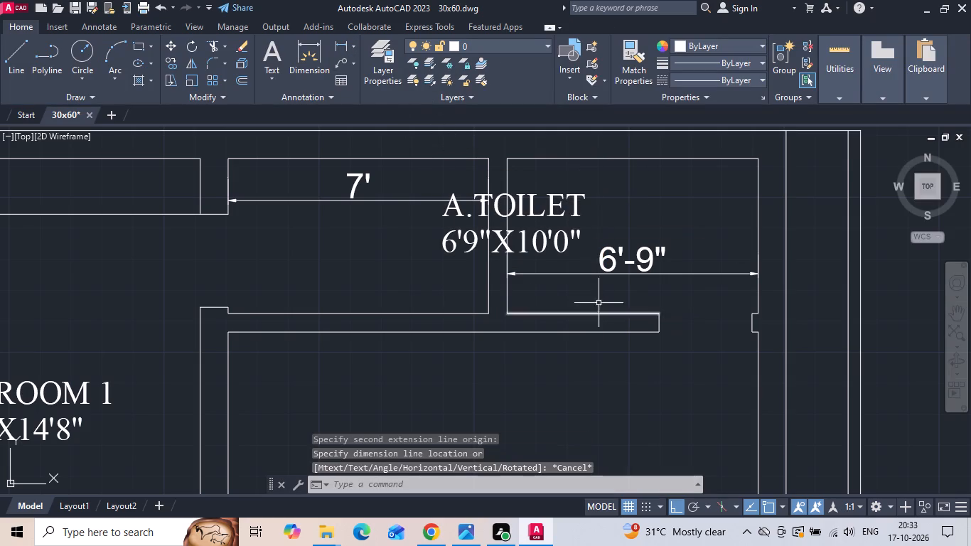
middle_click_drag(567, 238, 552, 307)
key("space")
left_click(552, 231)
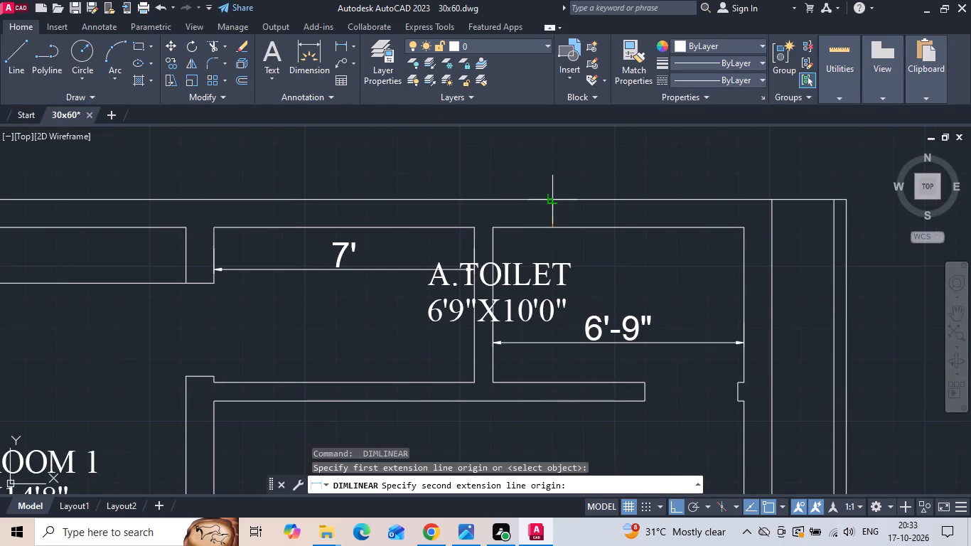
left_click(552, 198)
key("Escape")
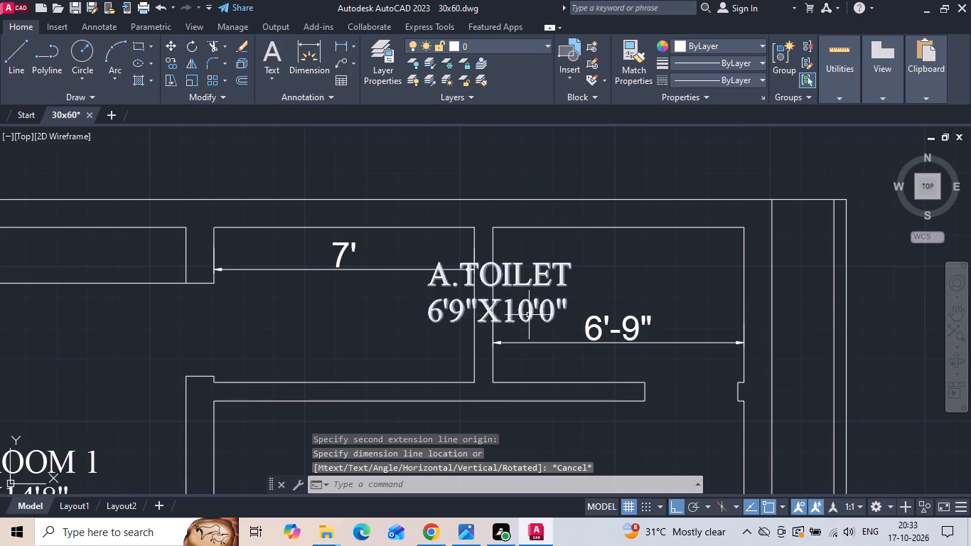
Set the second size value in the A.TOILET label to 4'2", making it 6'9"X4'2".
double_click(530, 315)
key("BackSpace")
key("BackSpace")
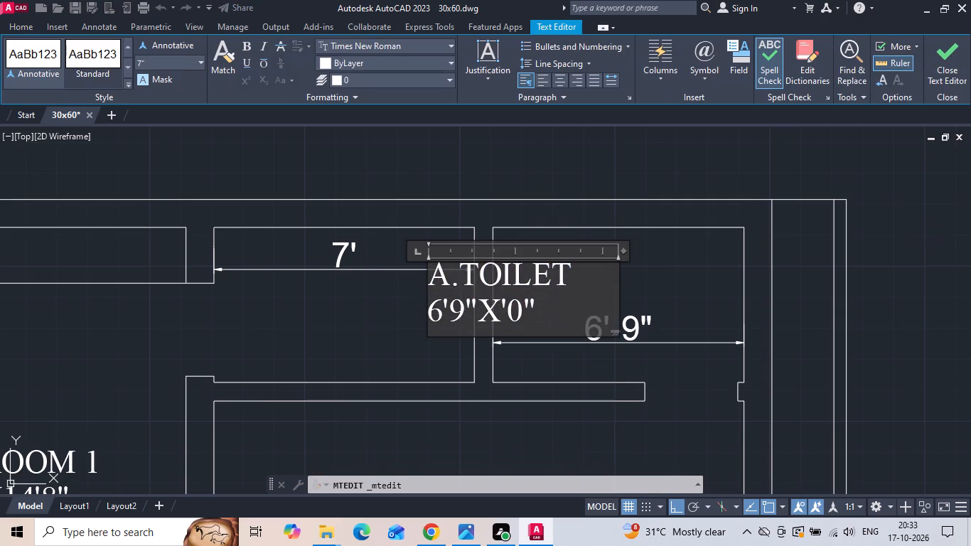
key("4")
left_click(539, 321)
key("BackSpace")
key("2")
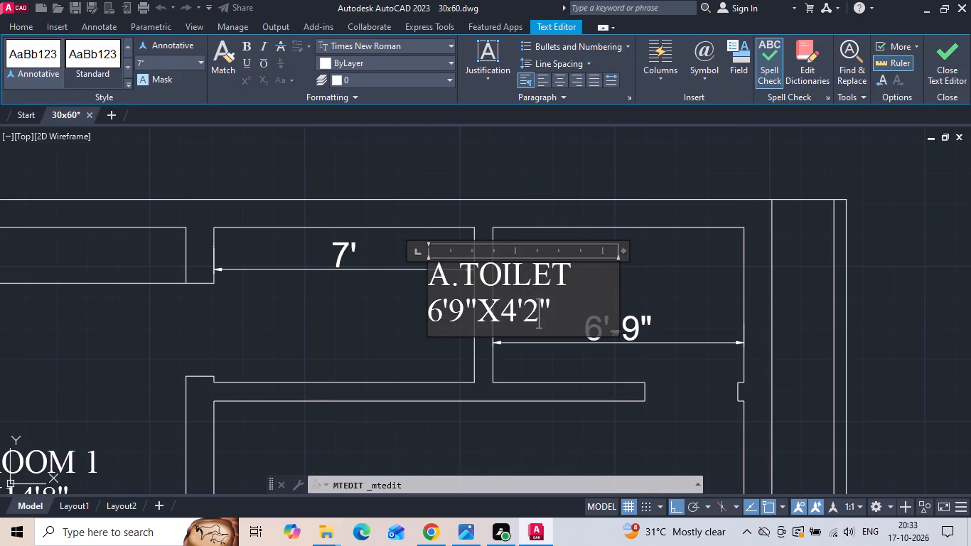
left_click(637, 287)
Move the A.TOILET label horizontally to the right, fully inside the 6'-9" wide toilet.
left_click(560, 283)
right_click(554, 278)
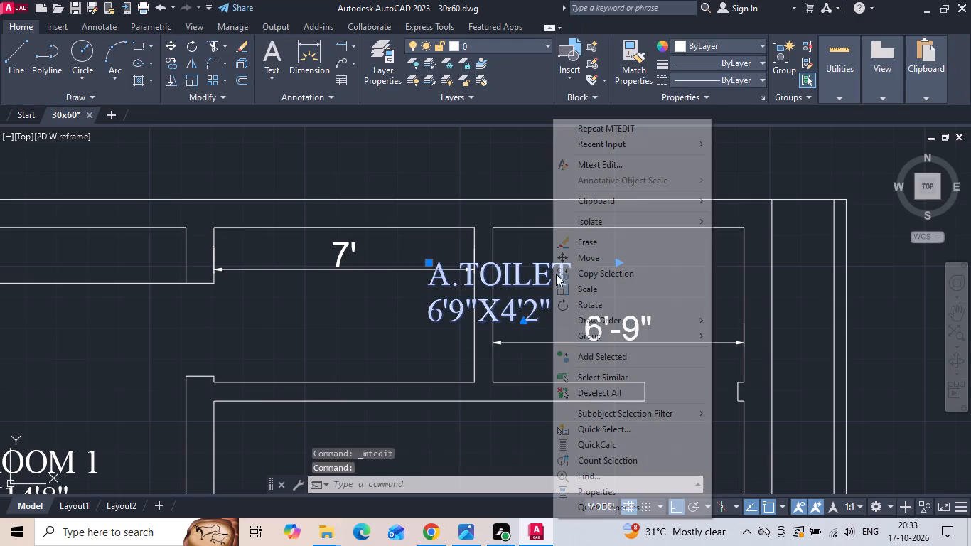
left_click(581, 264)
left_click_drag(509, 299, 518, 299)
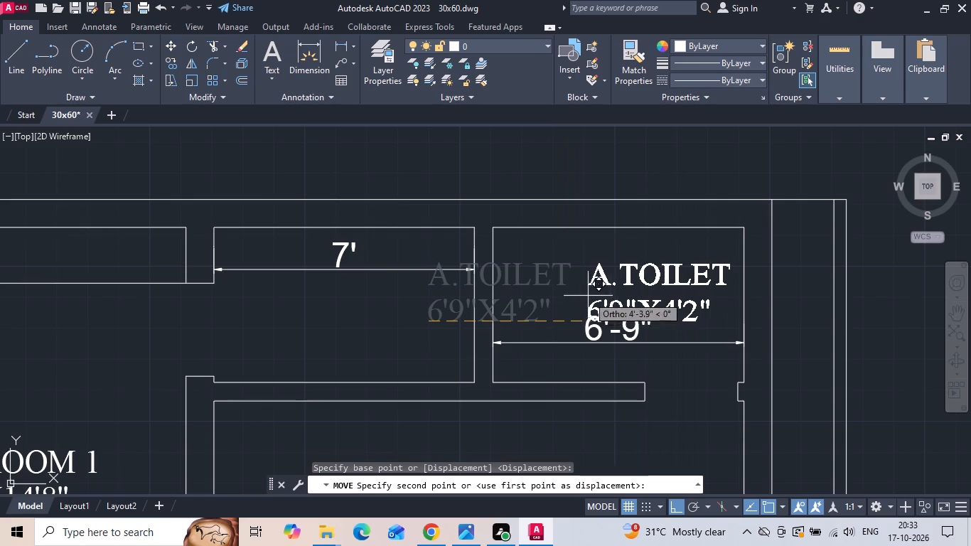
scroll(560, 284, "up", 1)
left_click(543, 280)
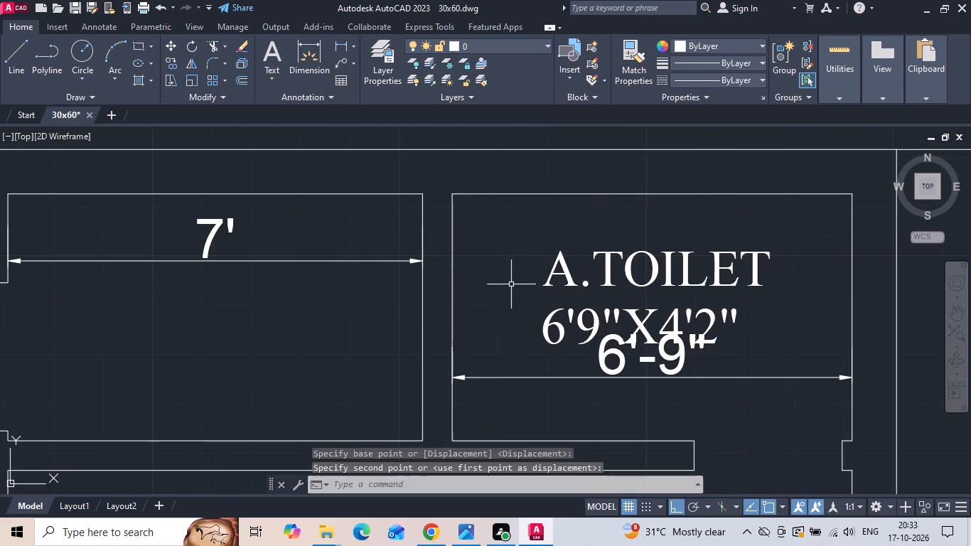
Copy the A.TOILET label horizontally from the 6'-9" wide toilet into the adjacent 7' wide toilet.
left_click(562, 284)
left_click(511, 229)
right_click(510, 228)
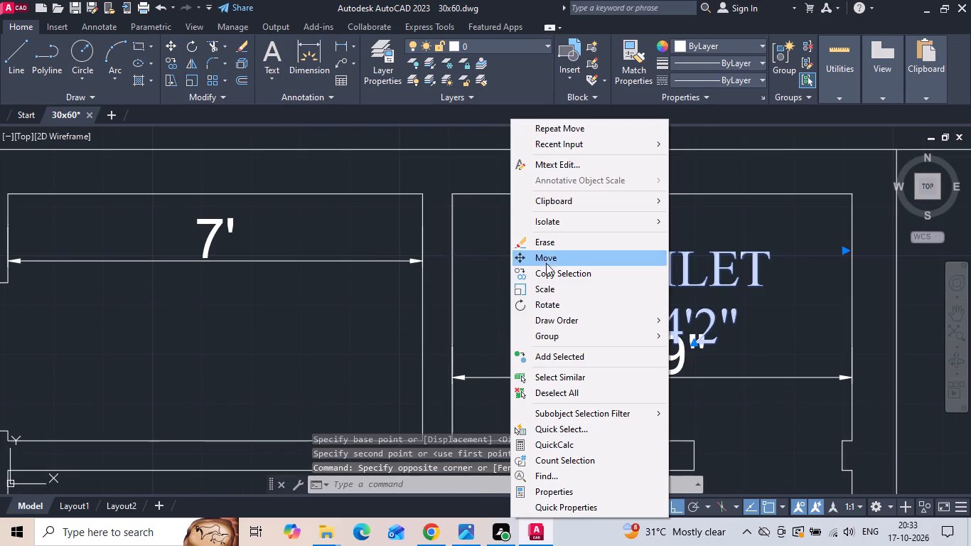
left_click(547, 269)
scroll(591, 275, "down", 1)
left_click(666, 308)
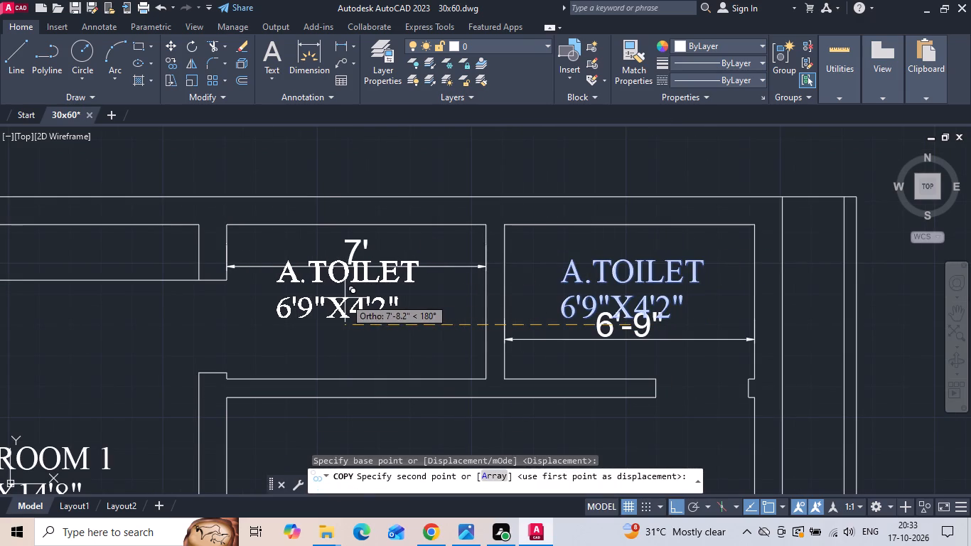
left_click(345, 298)
key("Escape")
Set the first size value in the 7' wide toilet's label to 7'0", making it 7'0"X4'2".
double_click(308, 314)
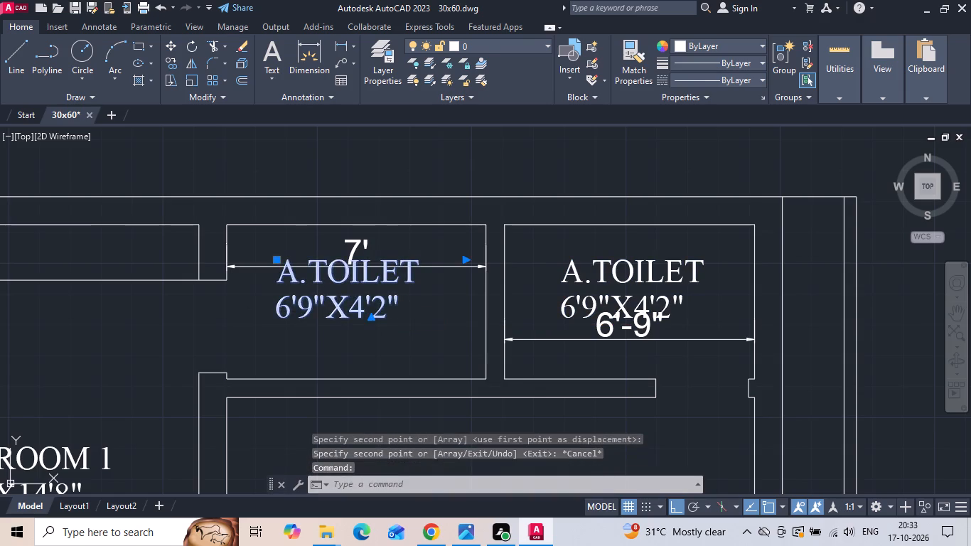
key("BackSpace")
key("0")
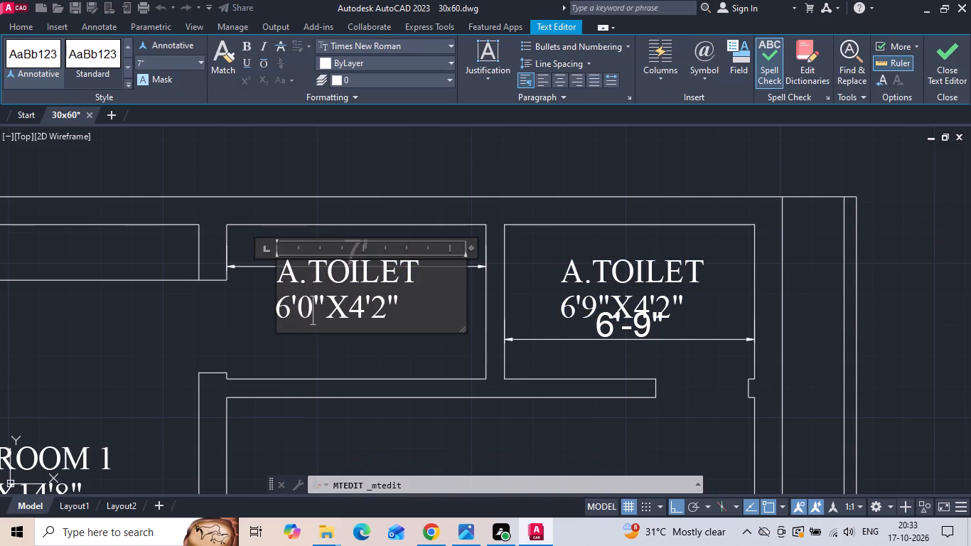
left_click(291, 301)
key("BackSpace")
key("7")
scroll(380, 269, "down", 2)
left_click(362, 333)
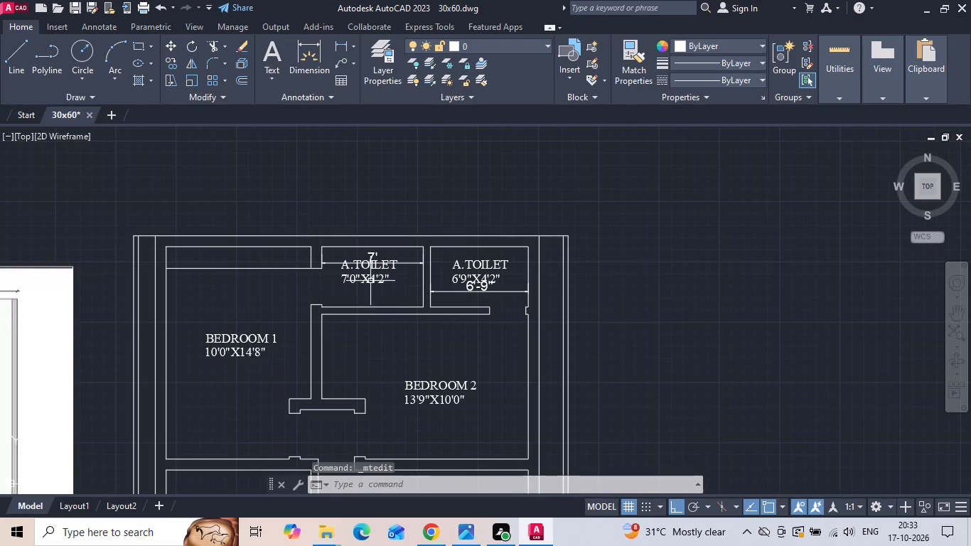
Move both A.TOILET labels together slightly straight down within their toilets.
left_click(456, 267)
left_click(380, 282)
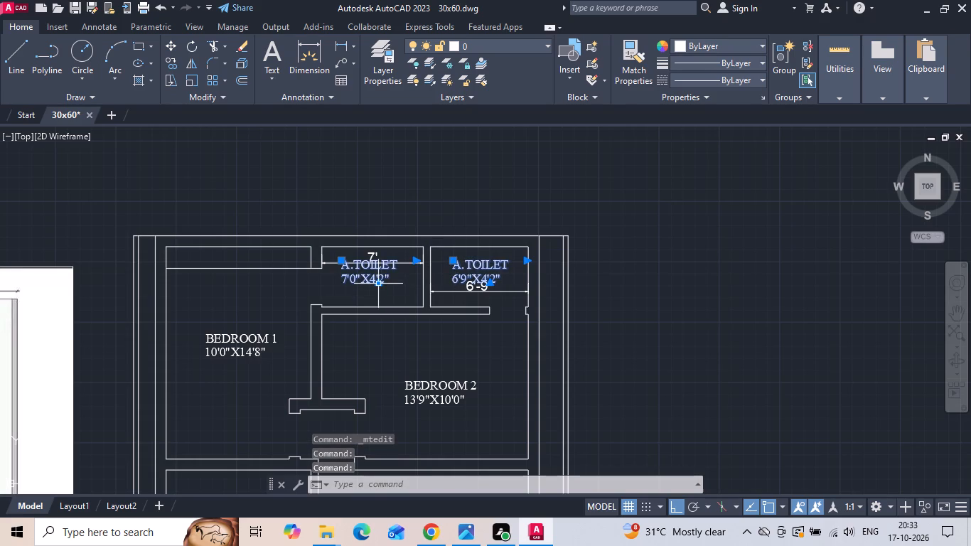
right_click(379, 282)
left_click(394, 276)
scroll(709, 318, "up", 1)
left_click(709, 318)
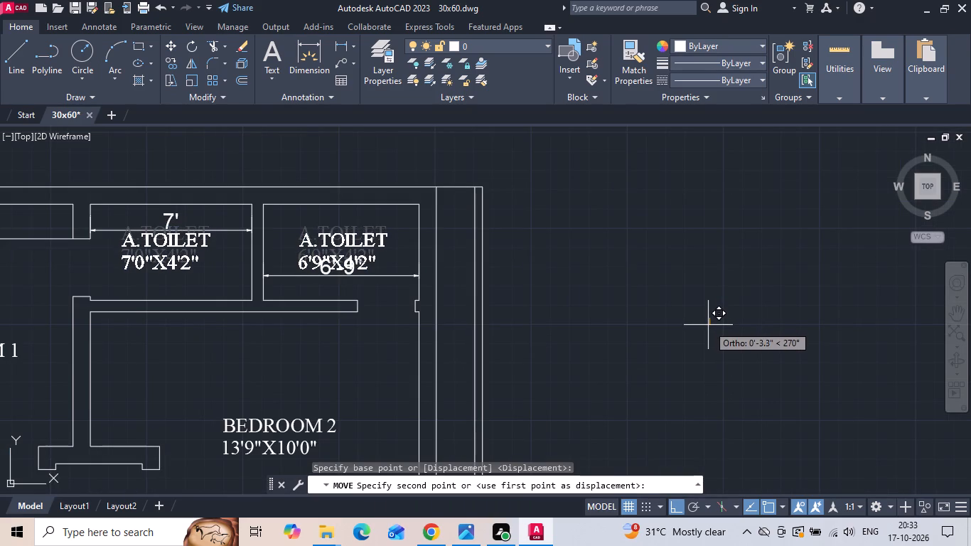
left_click(708, 326)
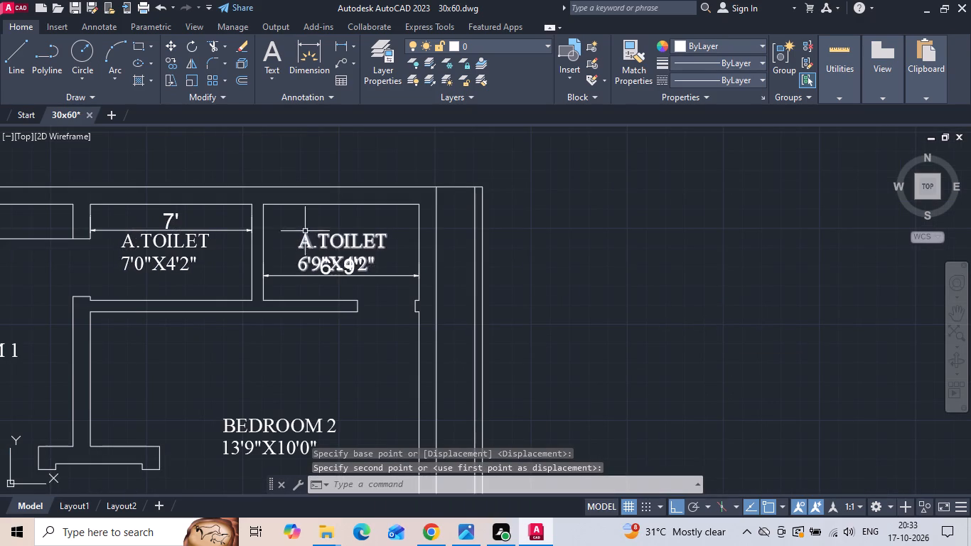
Delete the 7' and 6'-9" width dimensions from the two toilets.
left_click(241, 226)
left_click(230, 240)
left_click(273, 280)
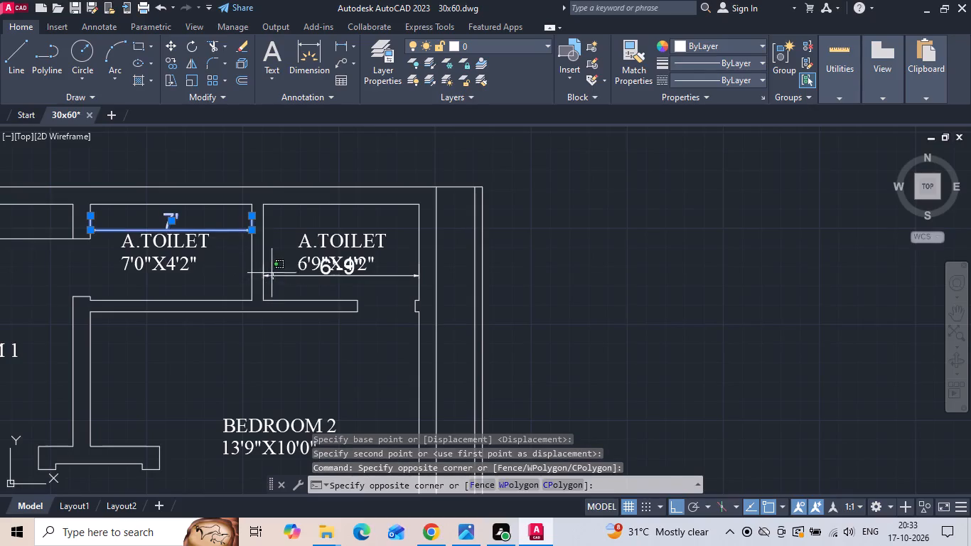
left_click(269, 270)
key("Delete")
Copy the BEDROOM 2 label straight down into the living area to the east of BEDROOM 3.
scroll(643, 250, "down", 2)
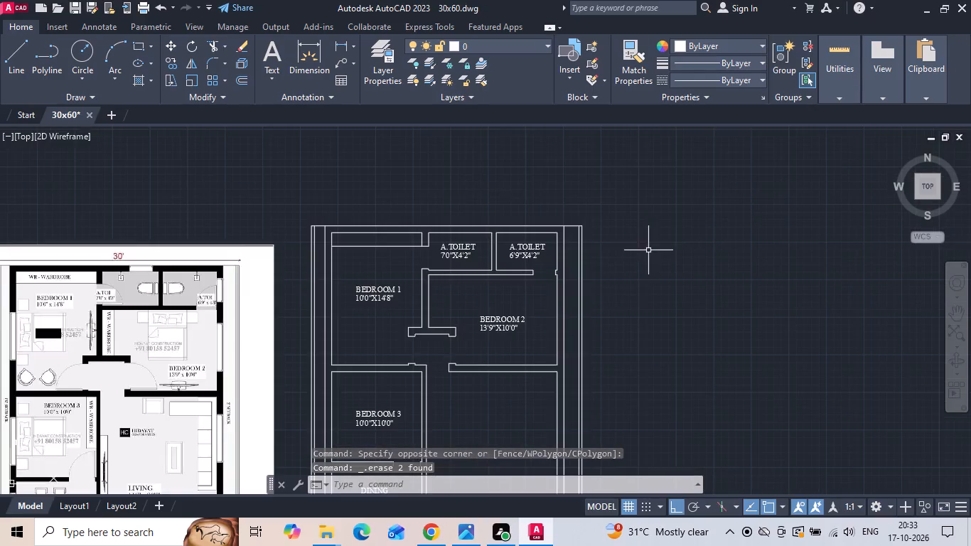
middle_click_drag(526, 368, 527, 359)
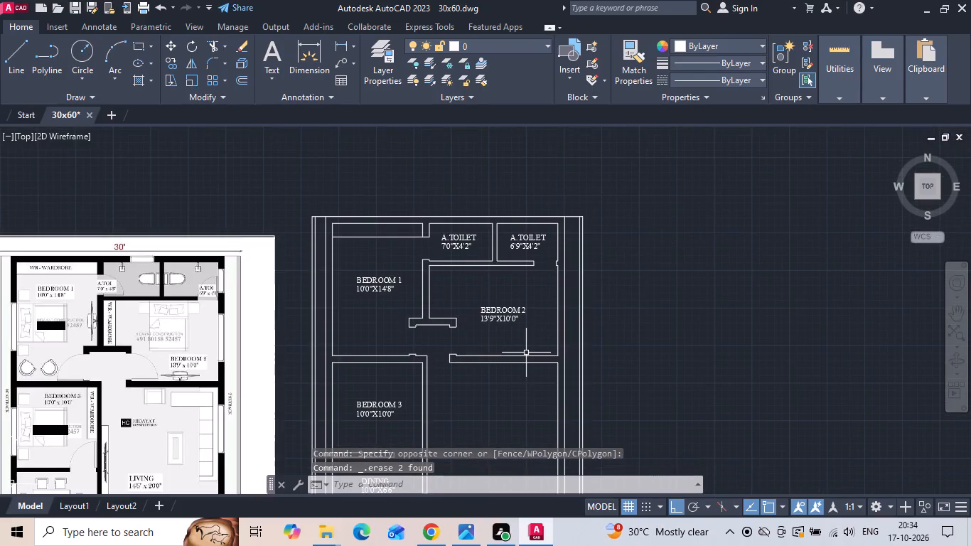
middle_click_drag(485, 329, 608, 254)
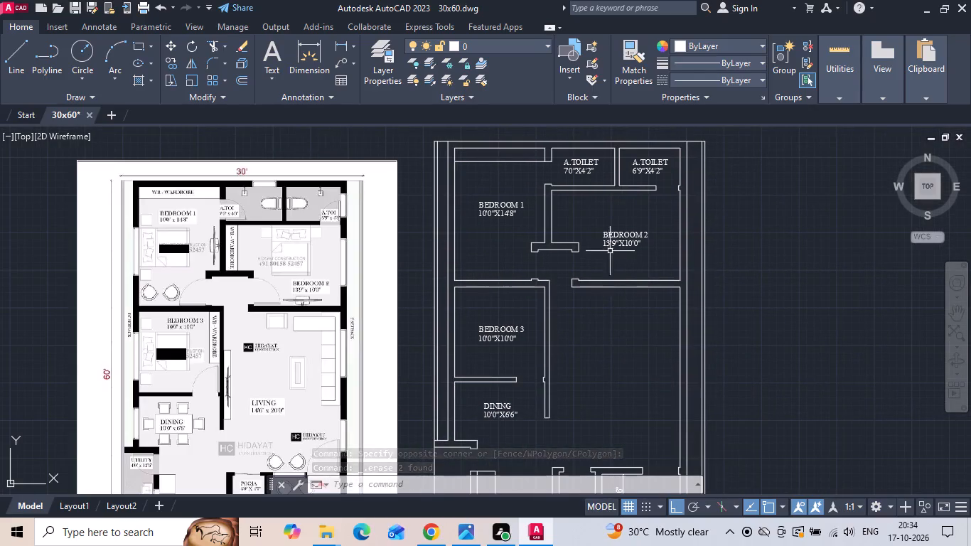
left_click(626, 236)
right_click(626, 236)
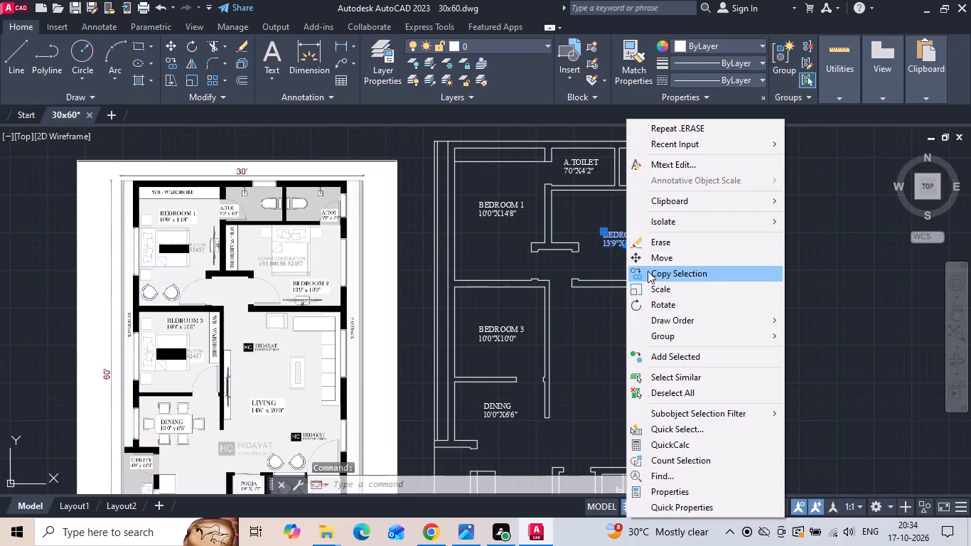
left_click(648, 271)
left_click(636, 249)
left_click(621, 375)
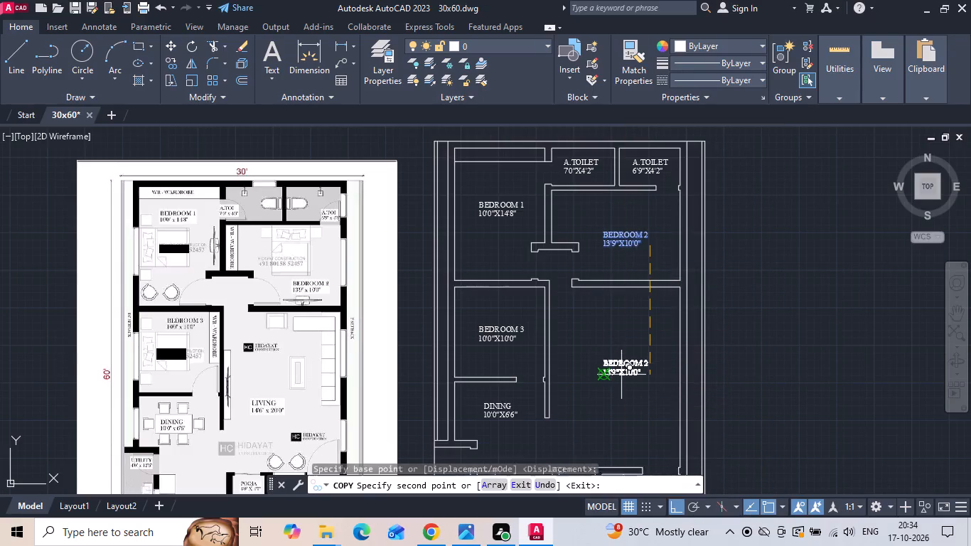
middle_click_drag(620, 373, 645, 290)
key("Escape")
Rename the copied BEDROOM 2 label in the living area as LIVING.
scroll(652, 281, "up", 2)
double_click(654, 277)
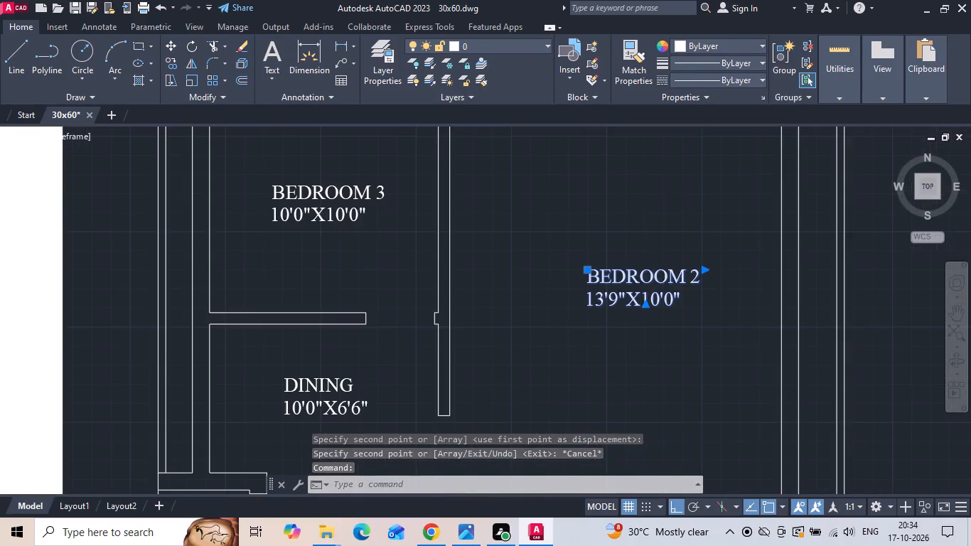
left_click_drag(698, 282, 558, 278)
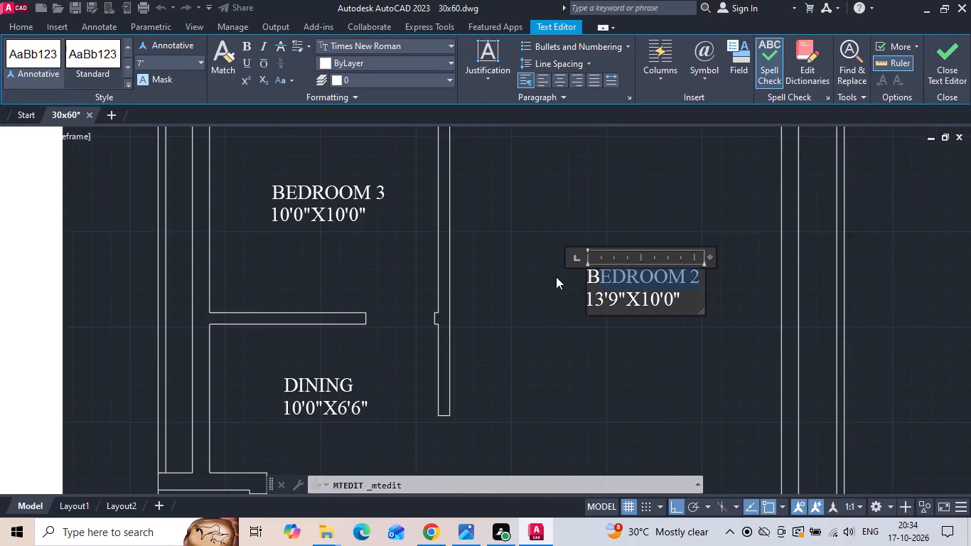
key("BackSpace")
type("LIVING")
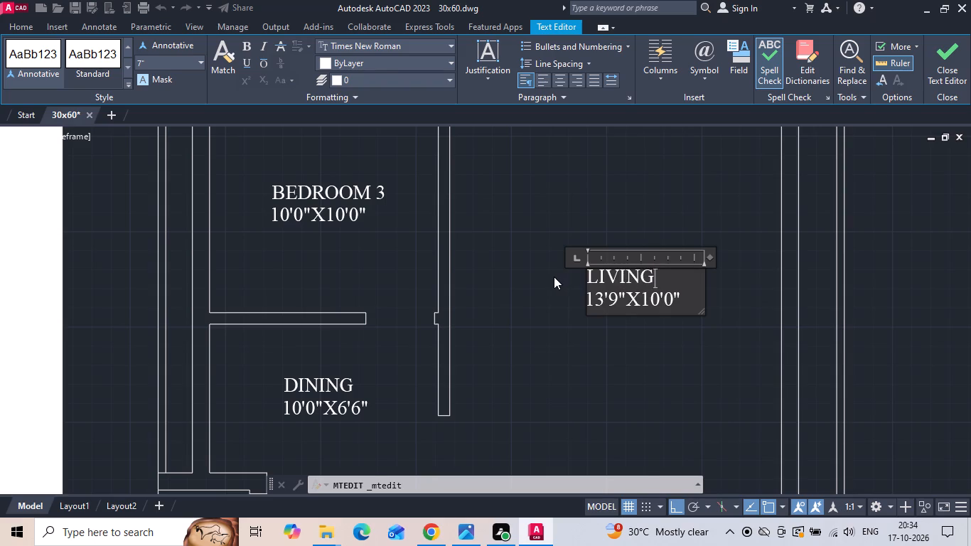
Set the size line of the LIVING label to 14'6"X20'0".
scroll(556, 277, "down", 1)
scroll(593, 275, "up", 2)
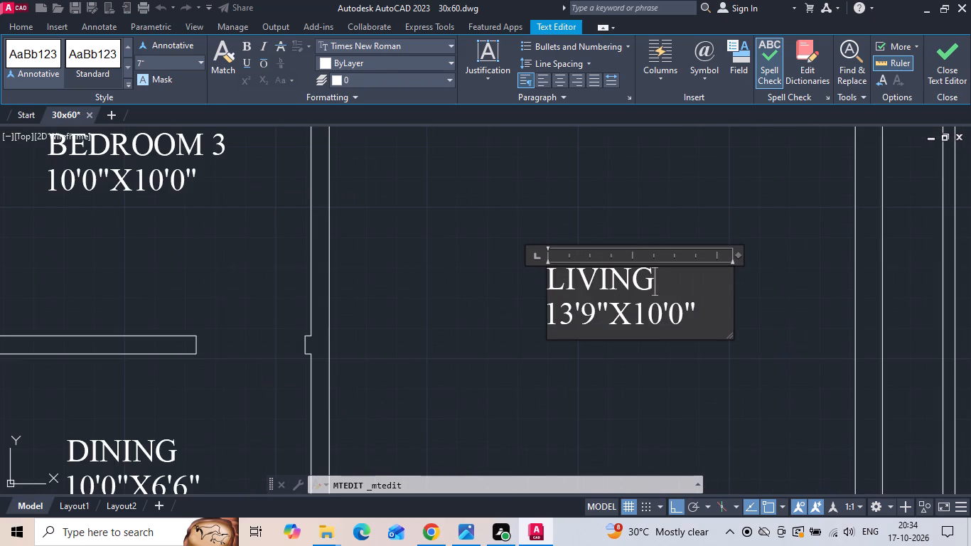
left_click(597, 314)
key("BackSpace")
key("6")
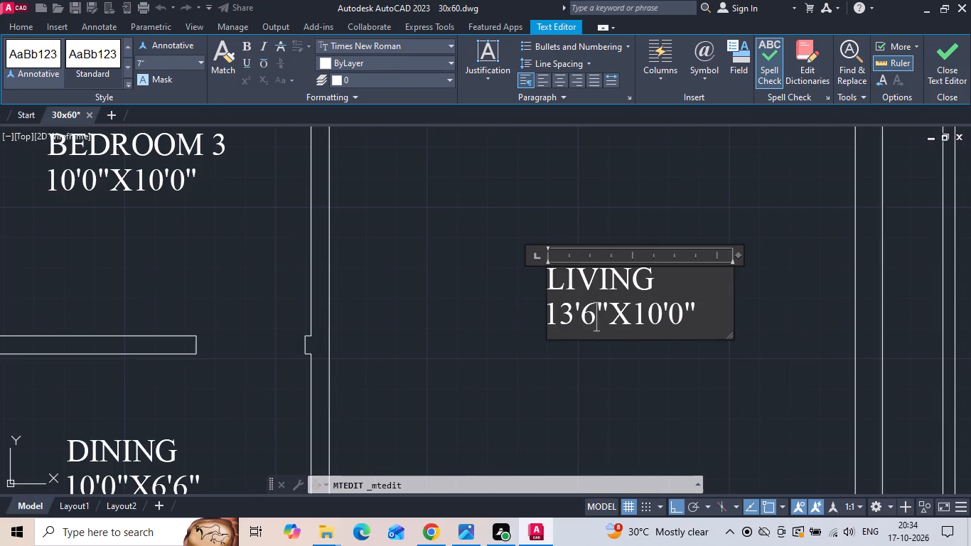
left_click(577, 313)
key("BackSpace")
key("4")
scroll(576, 313, "down", 2)
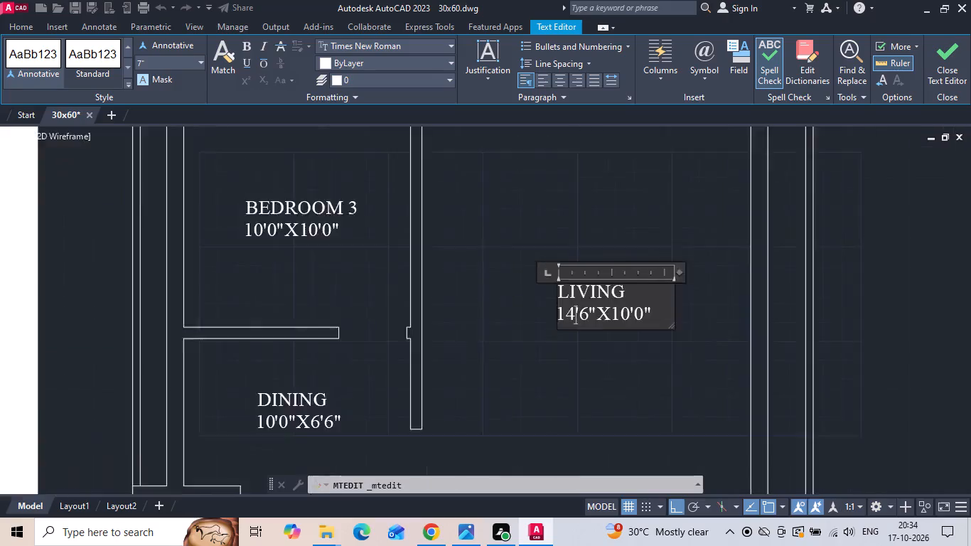
scroll(581, 316, "down", 1)
scroll(581, 316, "up", 3)
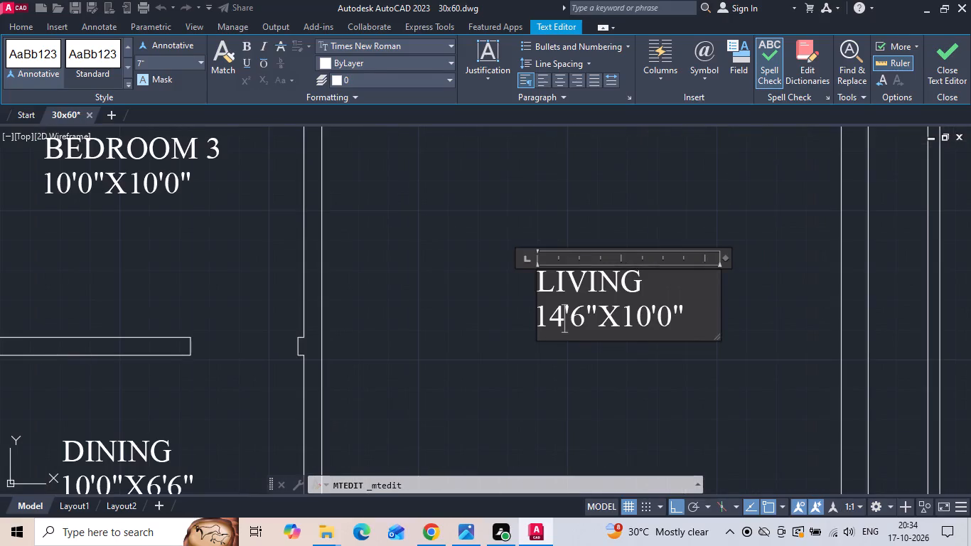
left_click(633, 318)
key("BackSpace")
key("2")
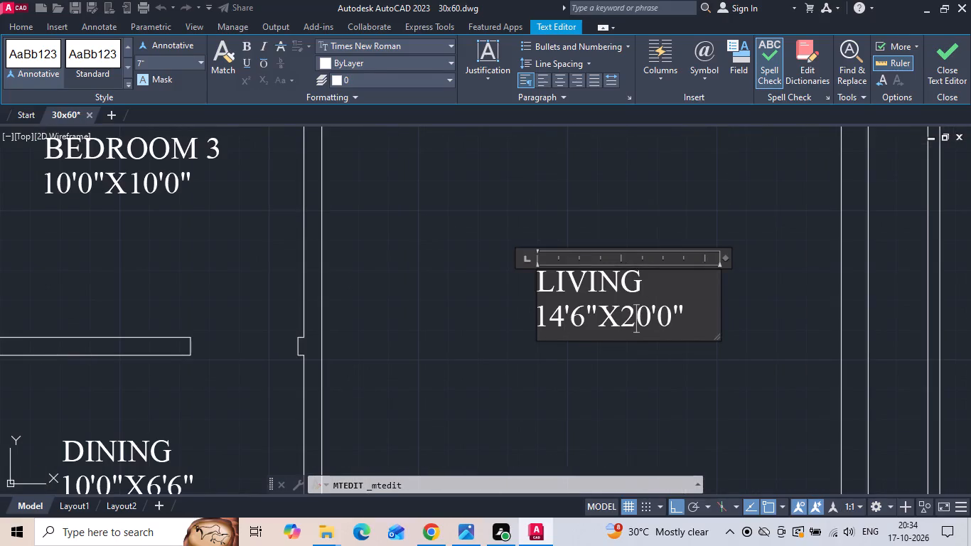
Indent the name LIVING by two spaces above its size line and finish editing the label.
left_click(542, 280)
key("space")
key("space")
left_click(557, 371)
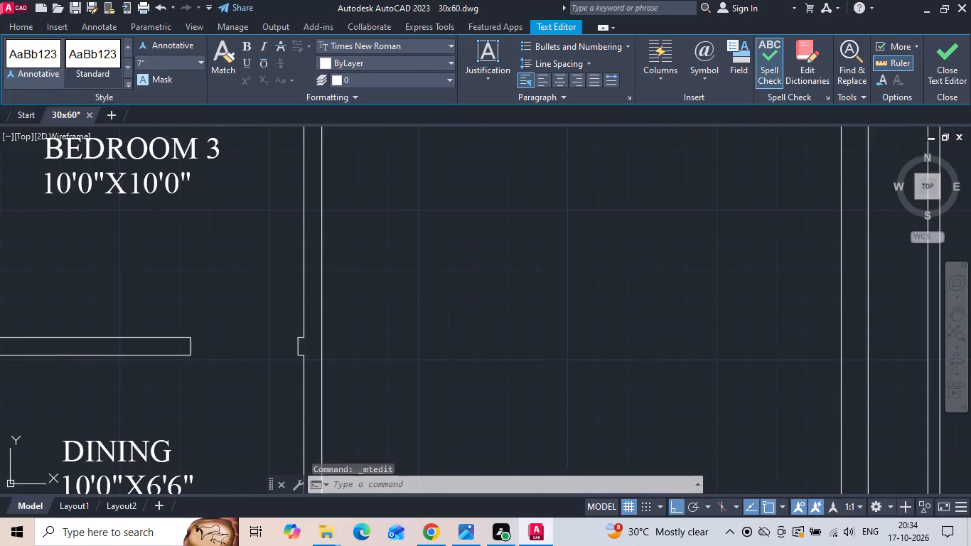
With Ortho off, copy the LIVING label into the kitchen and into the small pooja room beside it.
scroll(689, 232, "down", 4)
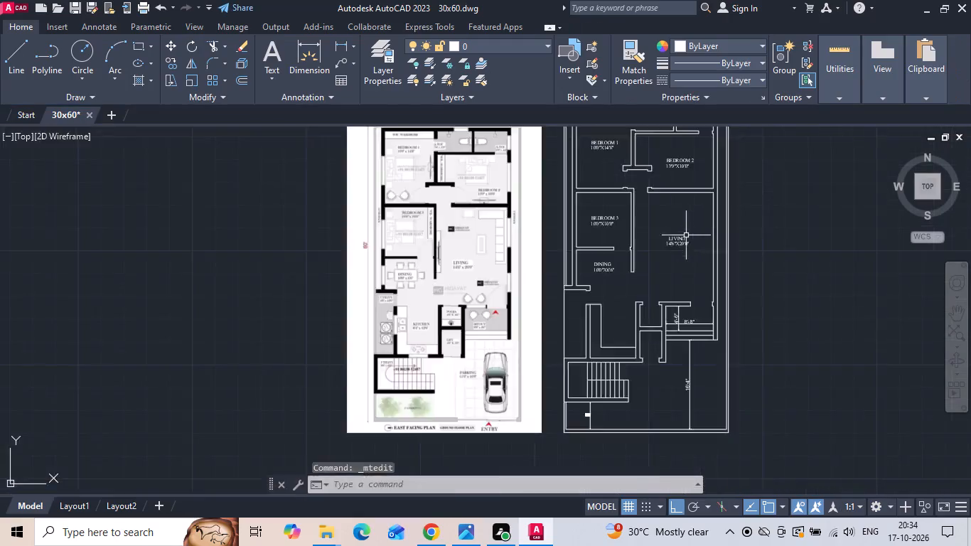
left_click(680, 245)
right_click(680, 245)
left_click(690, 275)
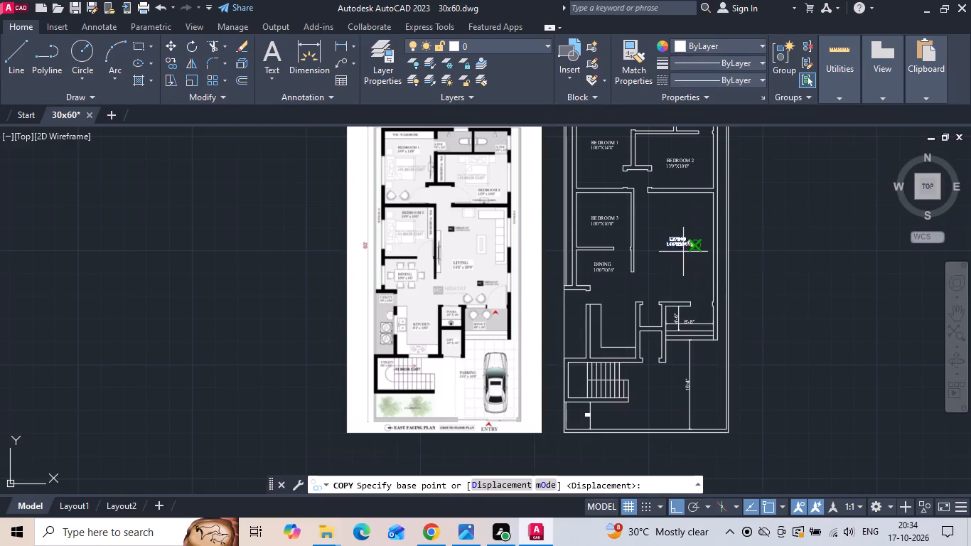
left_click(682, 250)
scroll(672, 314, "up", 2)
left_click(673, 505)
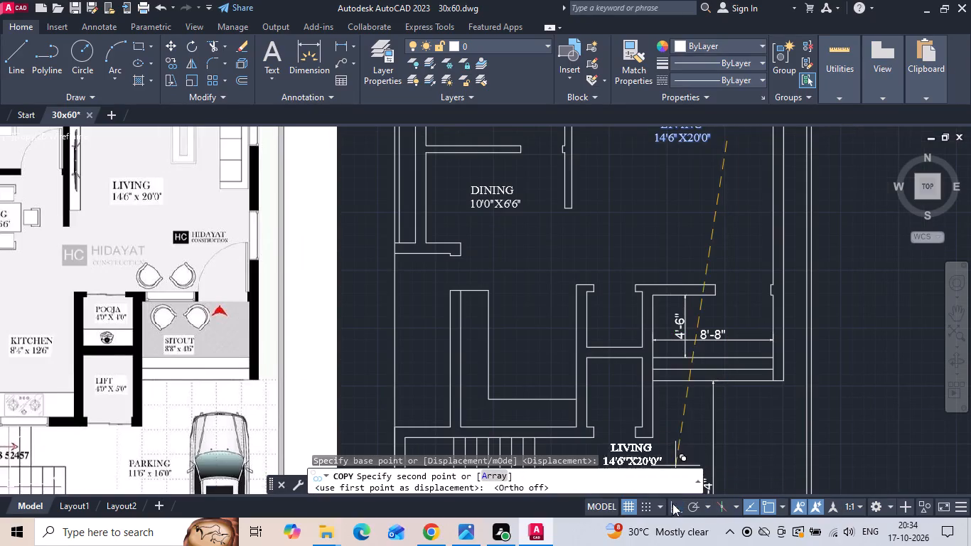
scroll(571, 360, "up", 2)
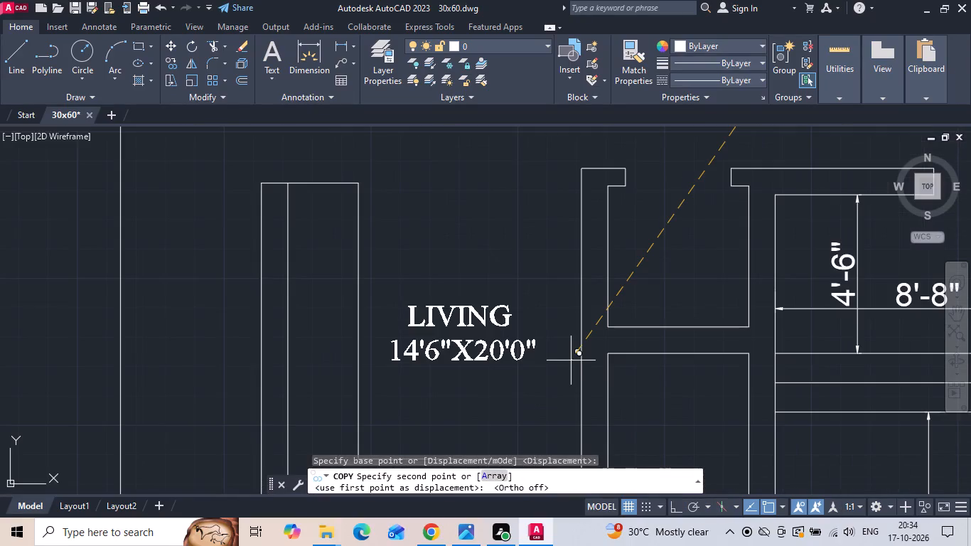
left_click(571, 360)
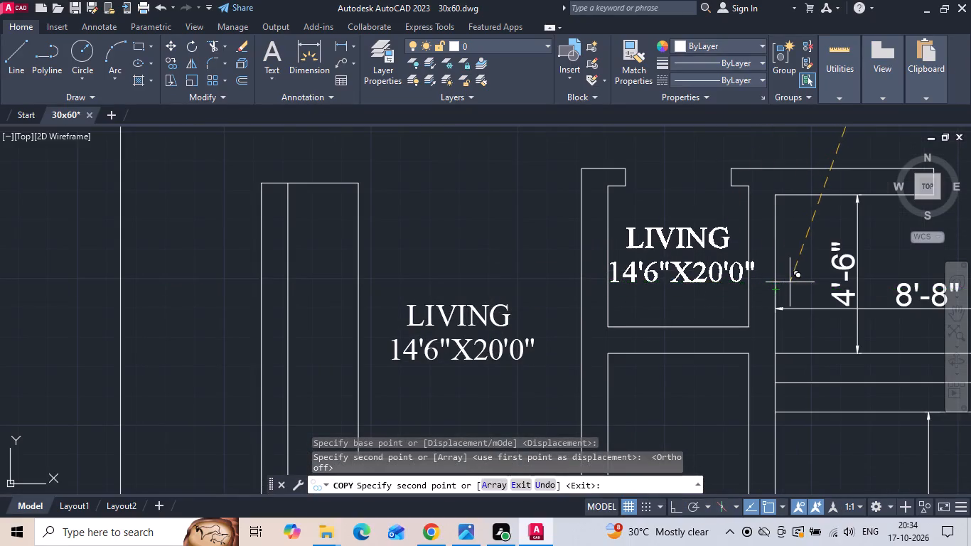
left_click(790, 282)
key("Escape")
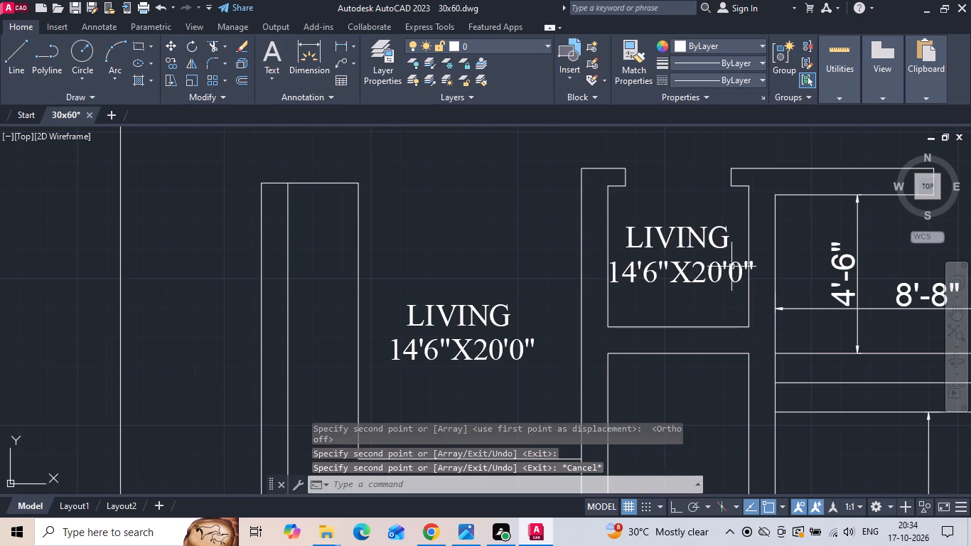
Rename the copied LIVING label in the pooja room as PUJA, keeping the size on its own line below.
double_click(713, 237)
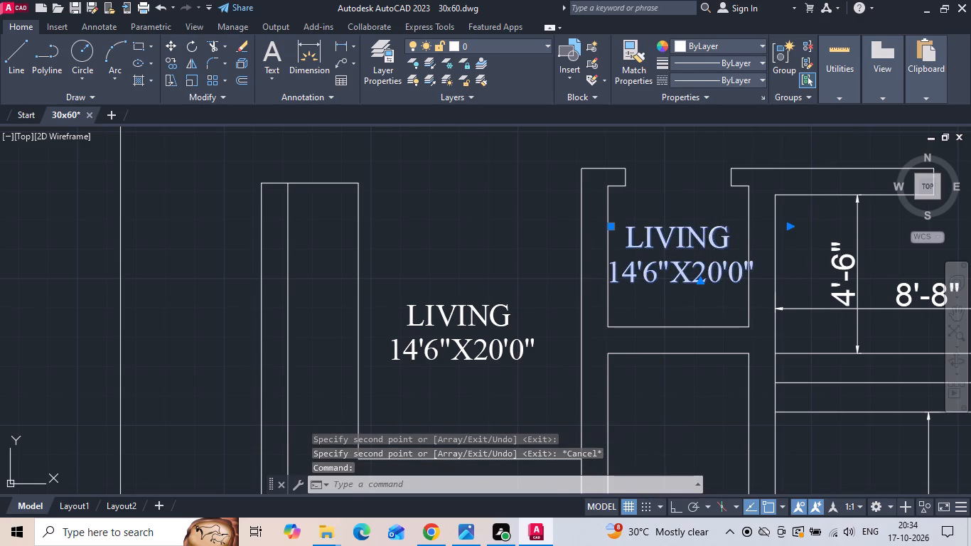
scroll(739, 245, "down", 2)
scroll(746, 255, "up", 1)
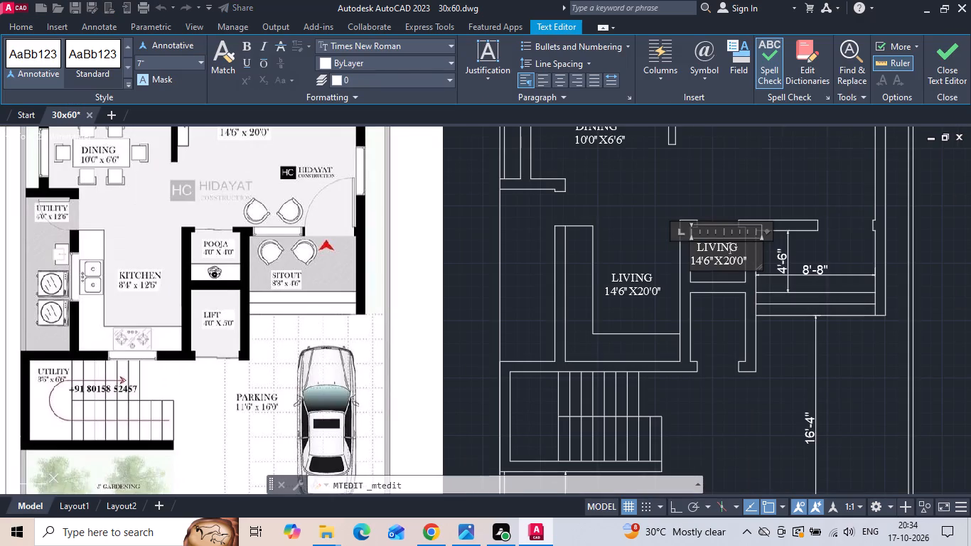
scroll(746, 255, "up", 2)
left_click_drag(726, 226, 470, 218)
key("BackSpace")
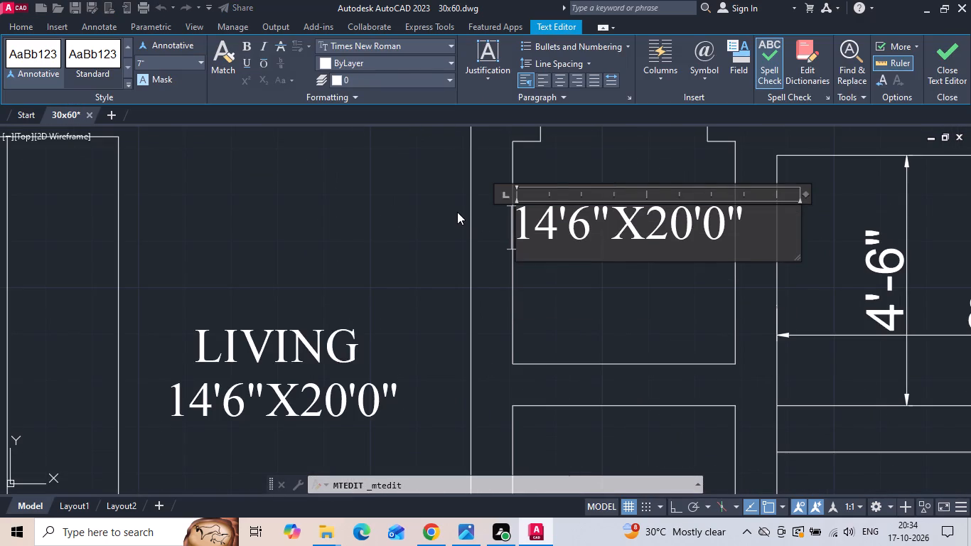
type("PUJA")
key("Return")
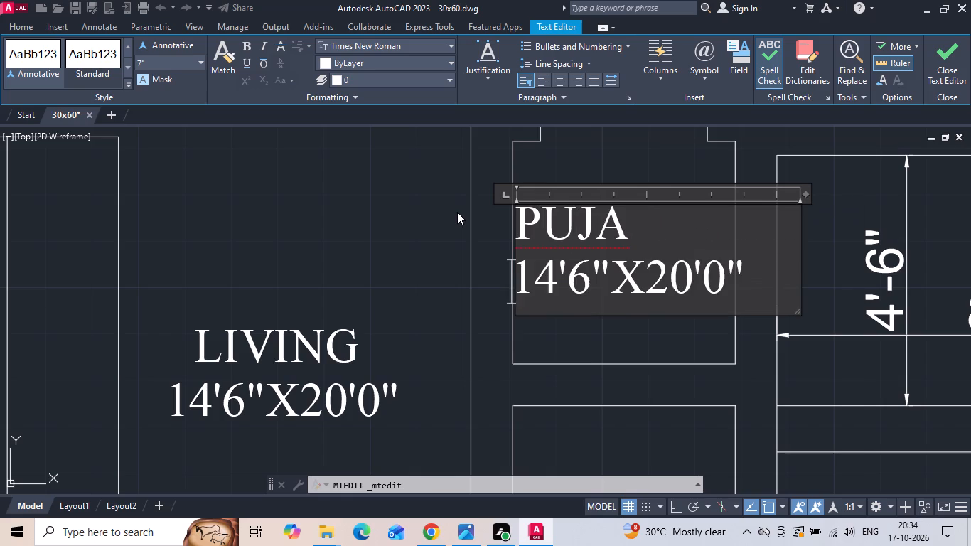
Set the size line of the PUJA label to 4'0"X4'0".
left_click(534, 284)
key("BackSpace")
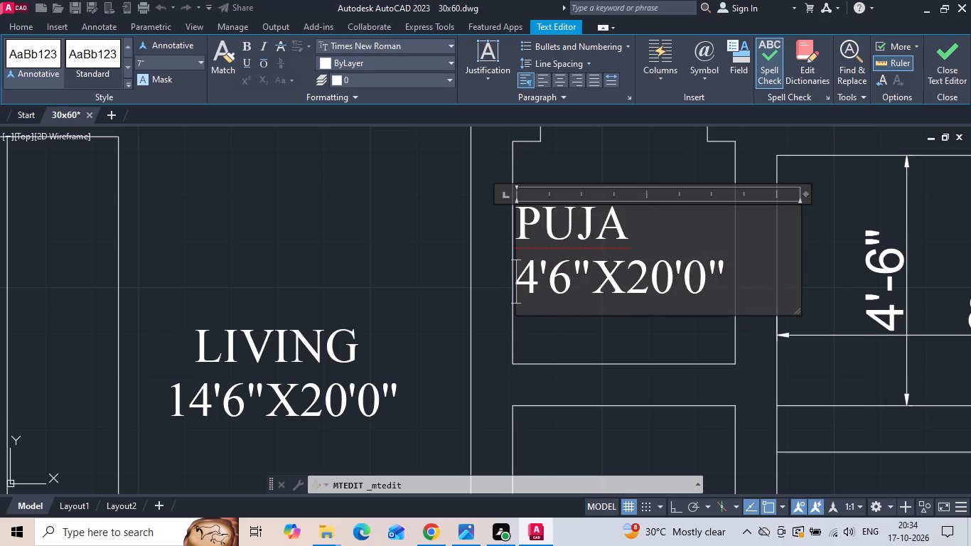
left_click(571, 287)
key("BackSpace")
key("0")
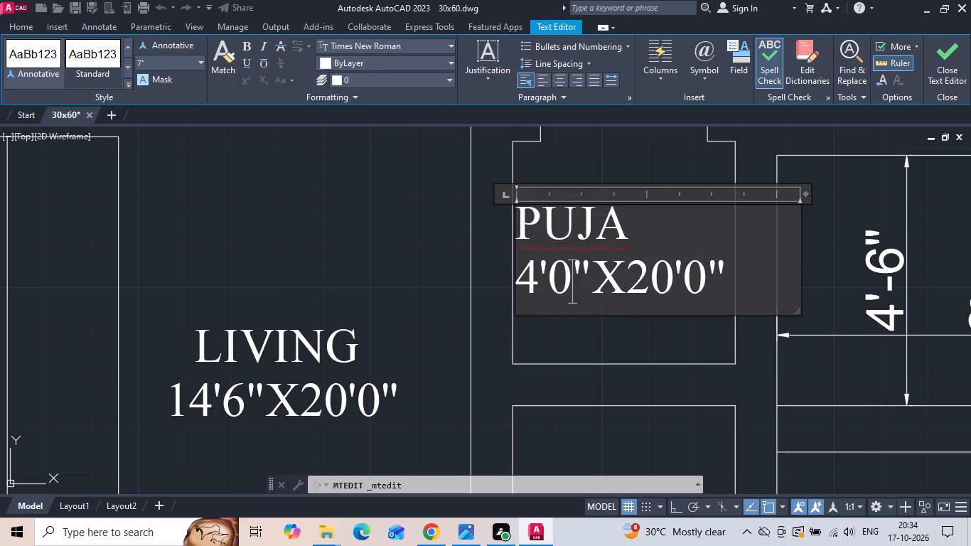
left_click(669, 276)
key("BackSpace")
key("BackSpace")
key("4")
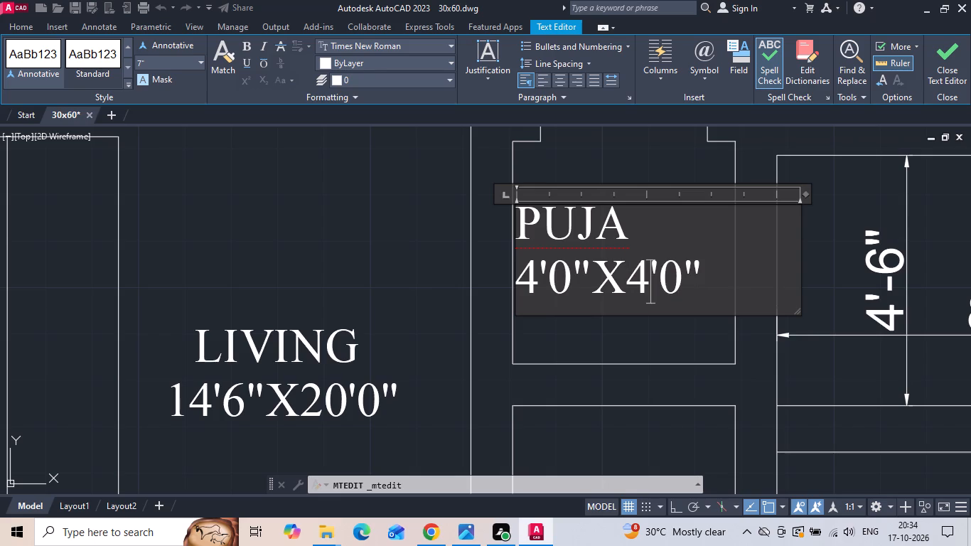
Indent the name PUJA by three spaces above its size line and finish editing the label.
left_click(521, 223)
key("space")
key("space")
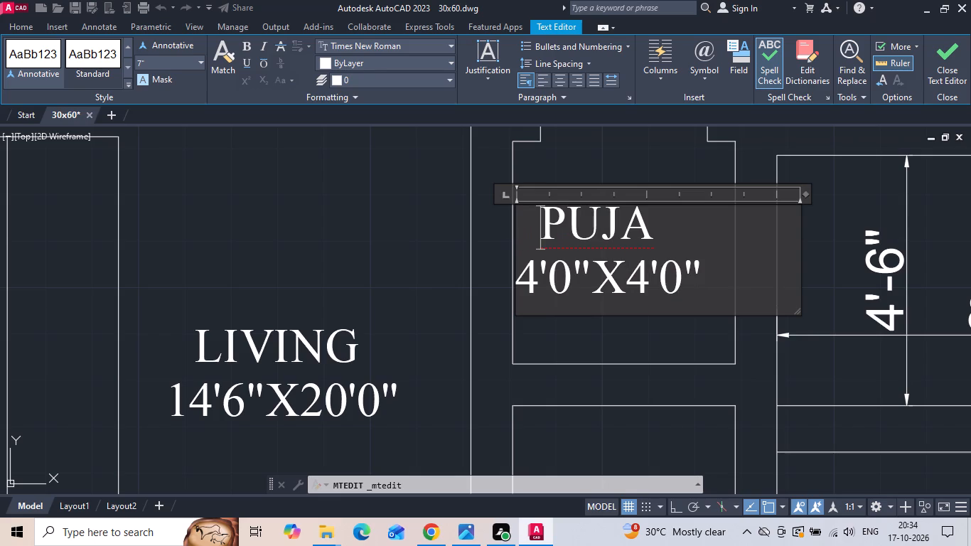
key("space")
left_click(589, 166)
Move the PUJA label slightly sideways to centre it within the pooja room.
left_click(618, 247)
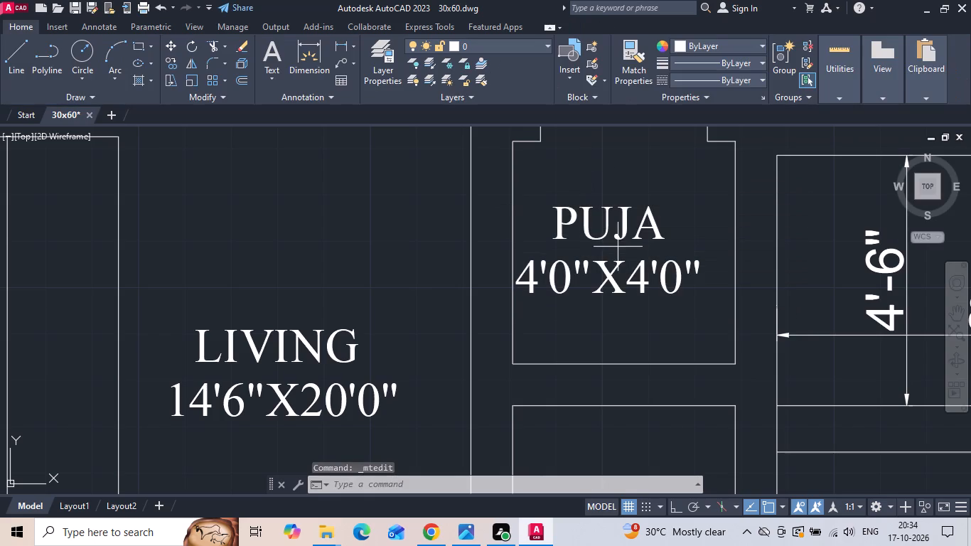
left_click(580, 301)
right_click(579, 302)
left_click(601, 259)
left_click(598, 323)
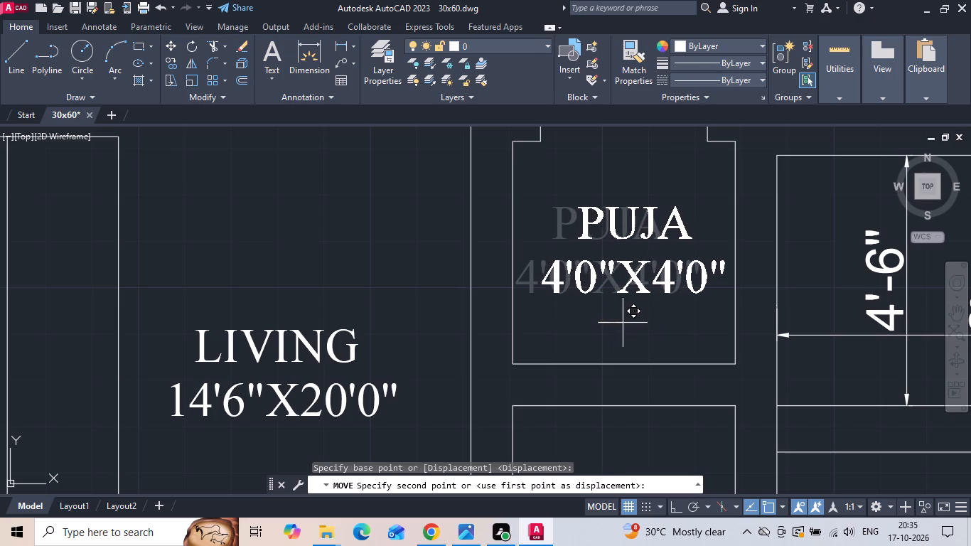
left_click(617, 323)
With Ortho on, copy the PUJA label straight down into the lift room below, about 5'-2" away.
left_click_drag(616, 320, 607, 301)
left_click(576, 221)
right_click(575, 220)
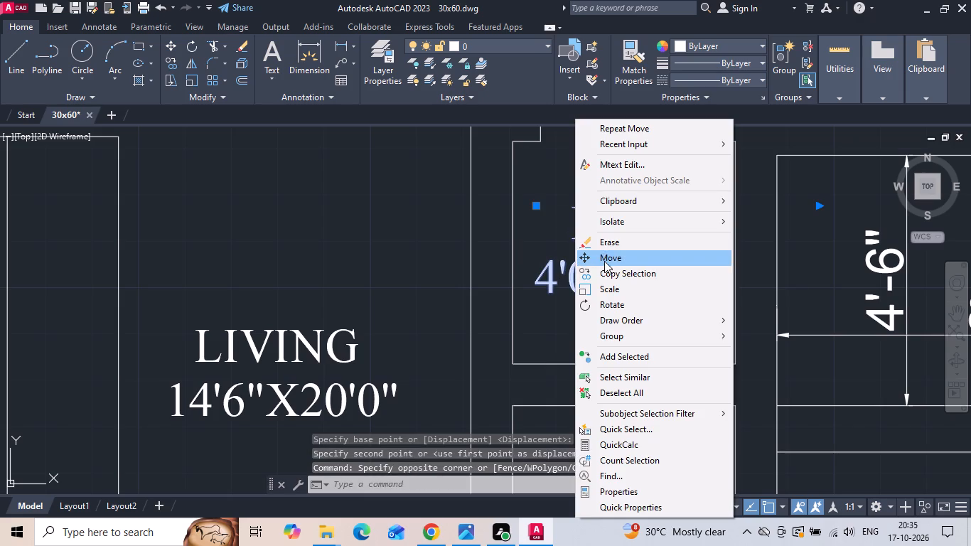
left_click(606, 270)
key("F8")
scroll(607, 247, "down", 1)
left_click_drag(608, 245, 608, 244)
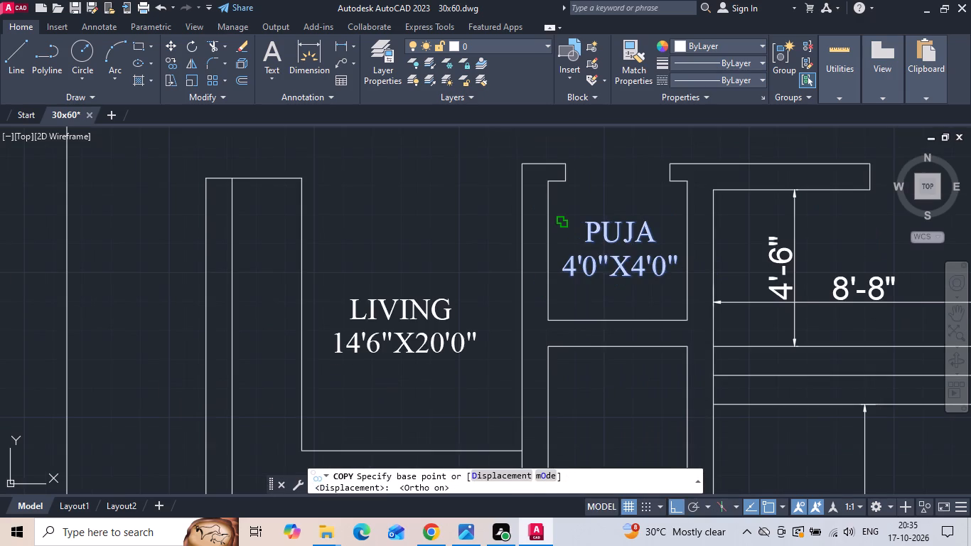
left_click_drag(608, 244, 608, 252)
middle_click_drag(604, 365, 596, 230)
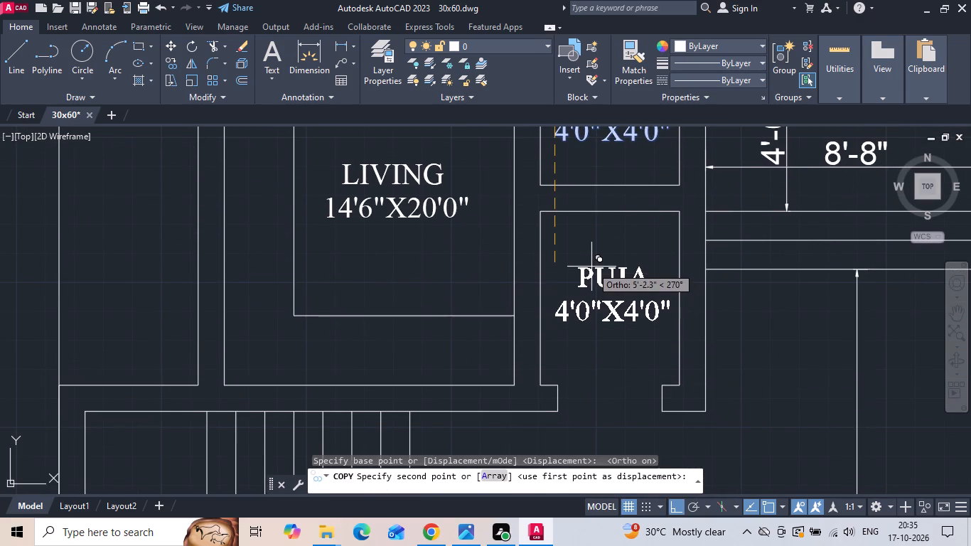
left_click(591, 267)
key("Escape")
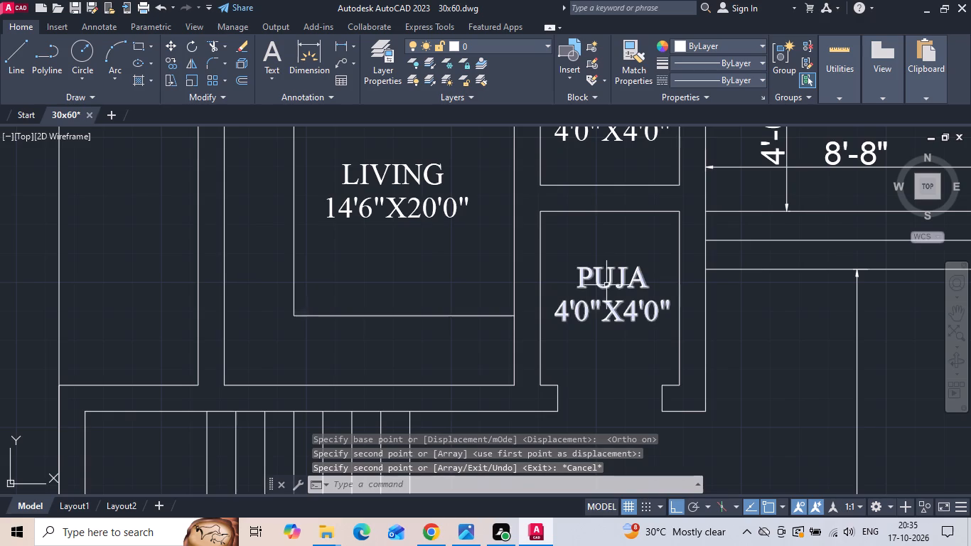
Rename the copied PUJA label in the lift room as LIFT, indented above its size line.
double_click(611, 284)
left_click_drag(643, 279, 560, 280)
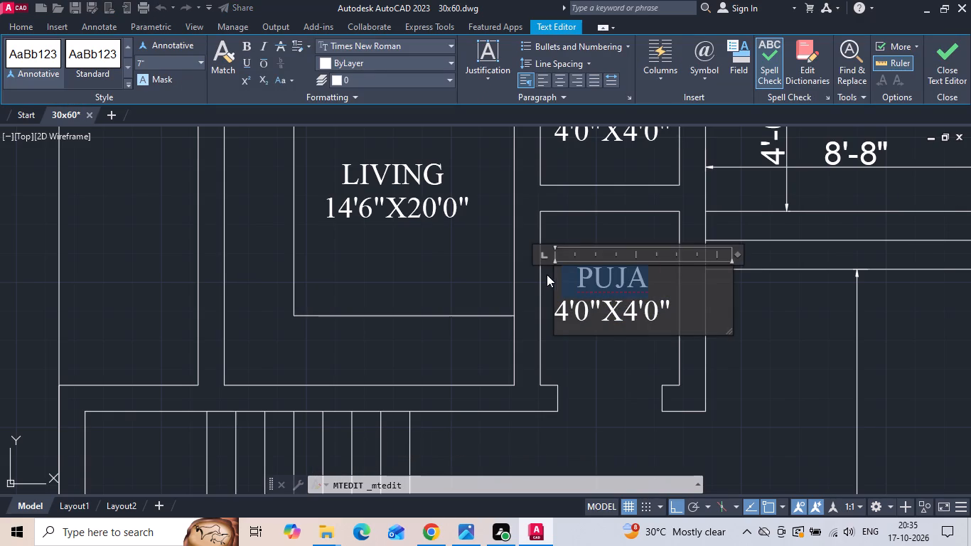
key("BackSpace")
type("LIFT")
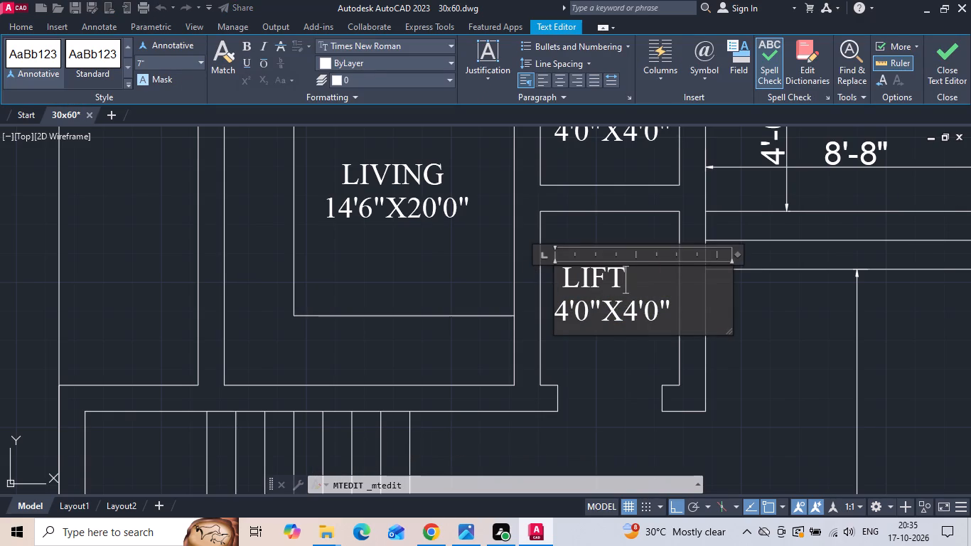
left_click(564, 277)
key("space")
key("space")
Set the size line of the LIFT label to 4'0"X5'0" and finish editing the label.
scroll(596, 294, "down", 2)
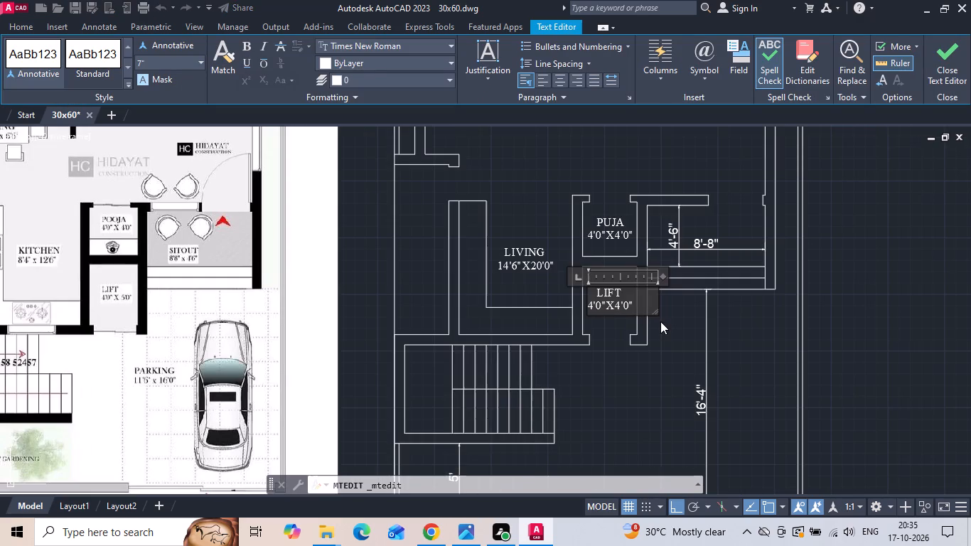
scroll(660, 321, "up", 2)
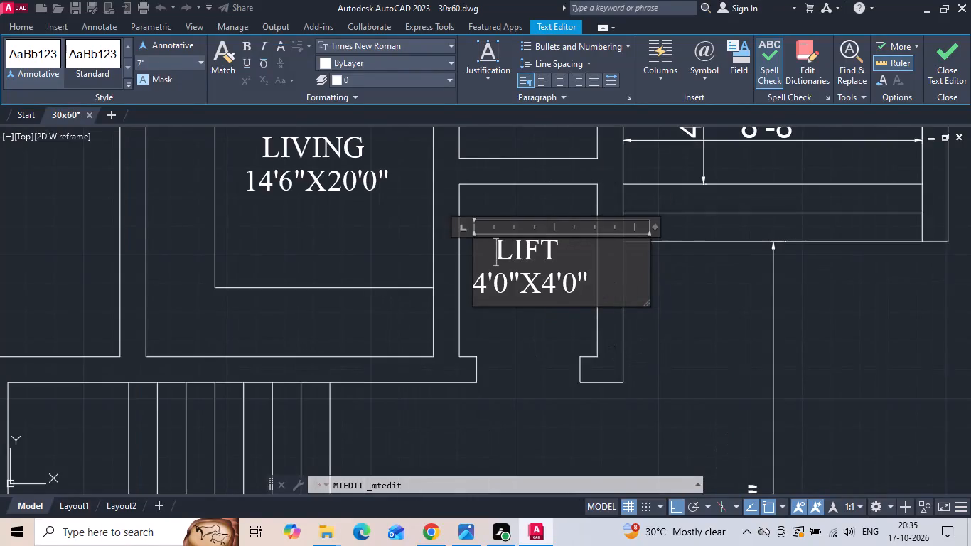
left_click(558, 281)
key("BackSpace")
key("5")
left_click(553, 366)
Open the LIVING label copied into the kitchen and set the second dimension of its size line to 12'6".
scroll(625, 321, "down", 2)
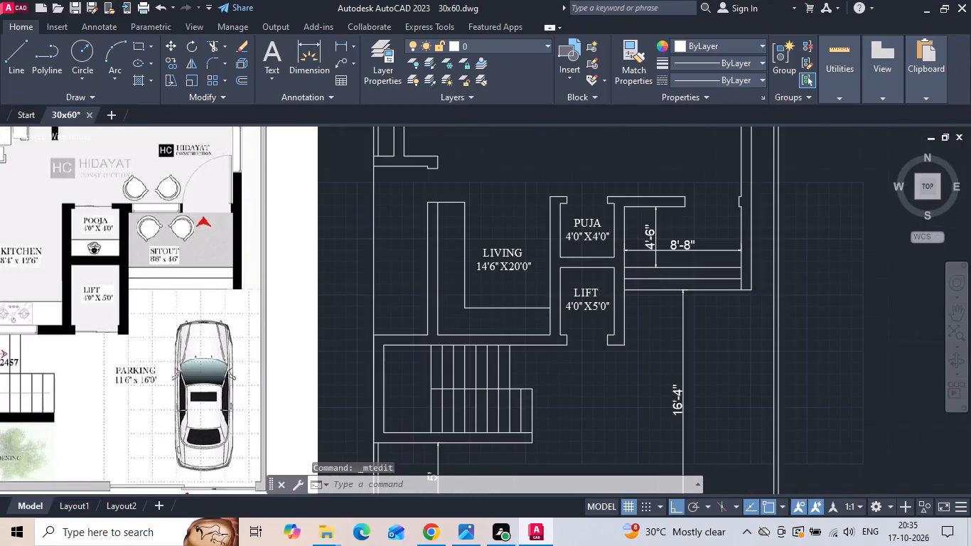
middle_click_drag(546, 309, 681, 348)
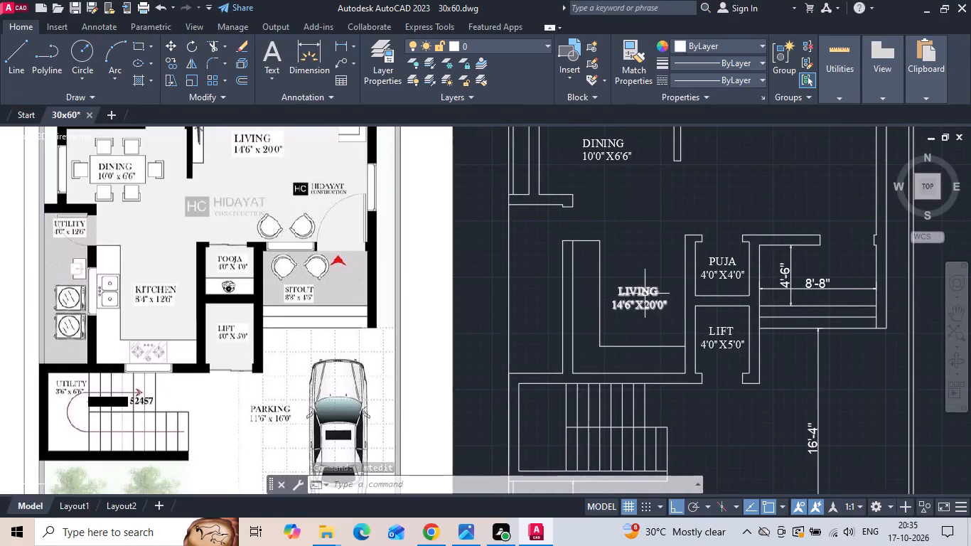
double_click(645, 294)
scroll(641, 302, "up", 2)
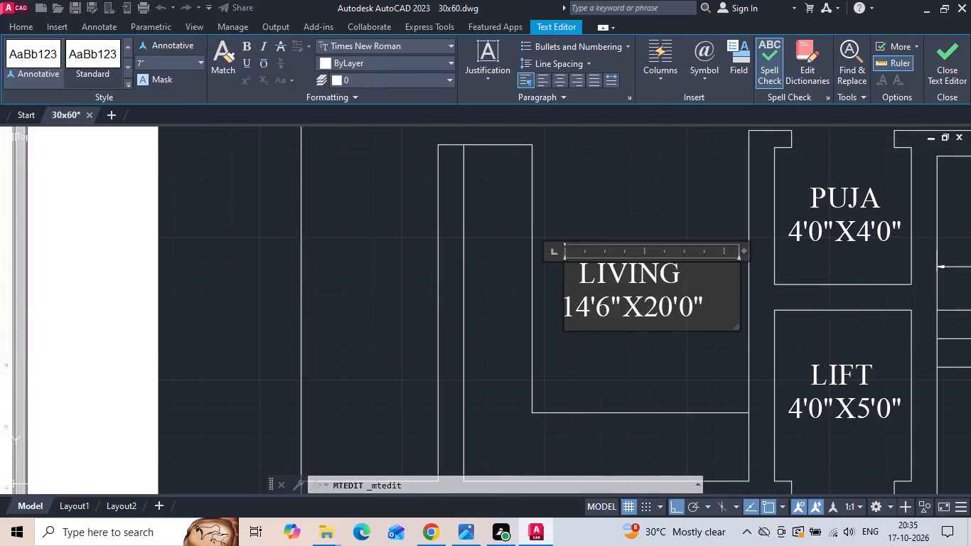
left_click(667, 304)
key("BackSpace")
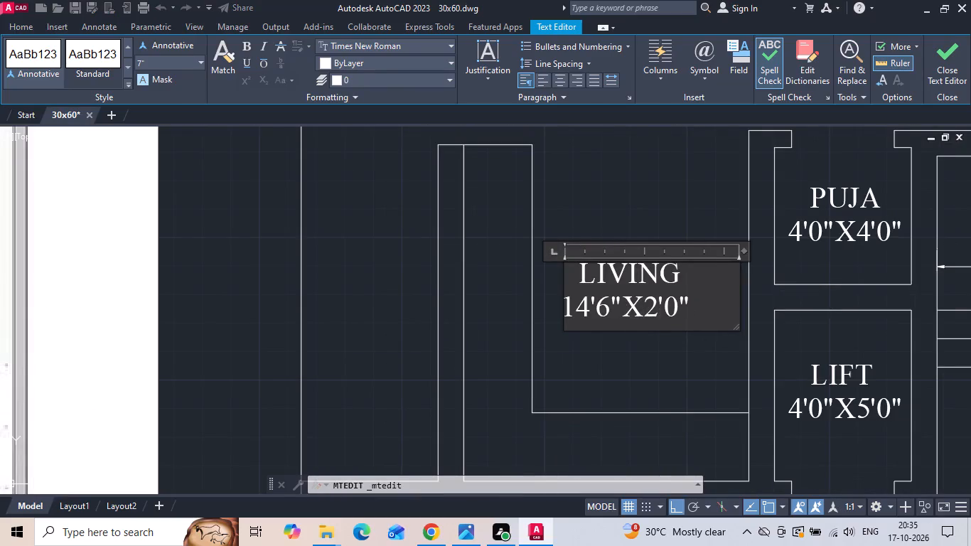
left_click(651, 301)
key("1")
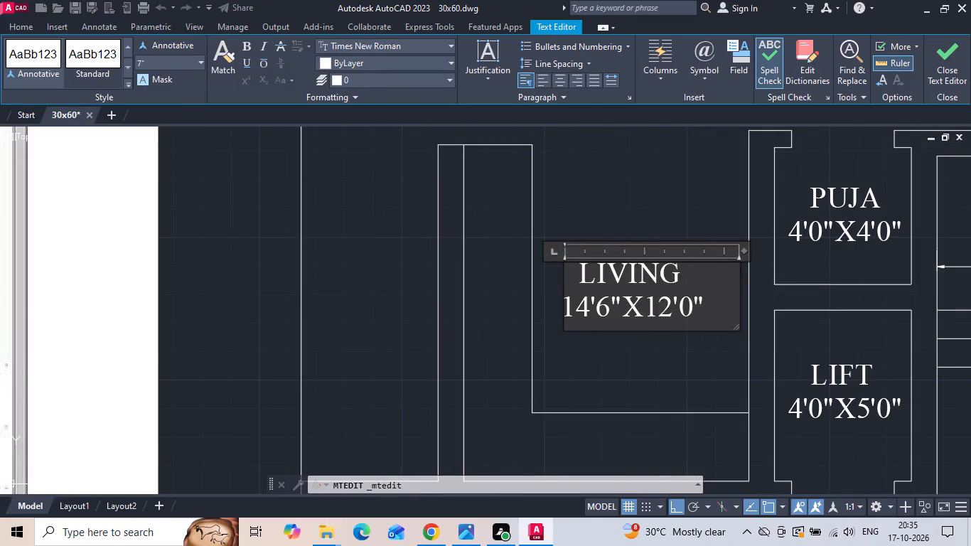
left_click(697, 311)
key("BackSpace")
key("6")
Set the first dimension of the kitchen label's size line to 8'4".
scroll(607, 308, "down", 2)
scroll(607, 308, "up", 2)
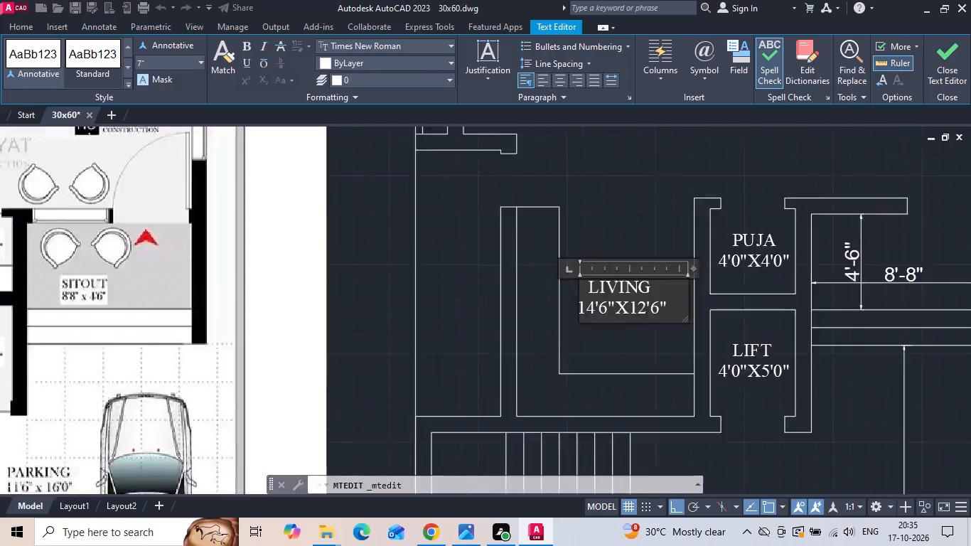
scroll(607, 308, "up", 1)
left_click(607, 308)
key("BackSpace")
key("4")
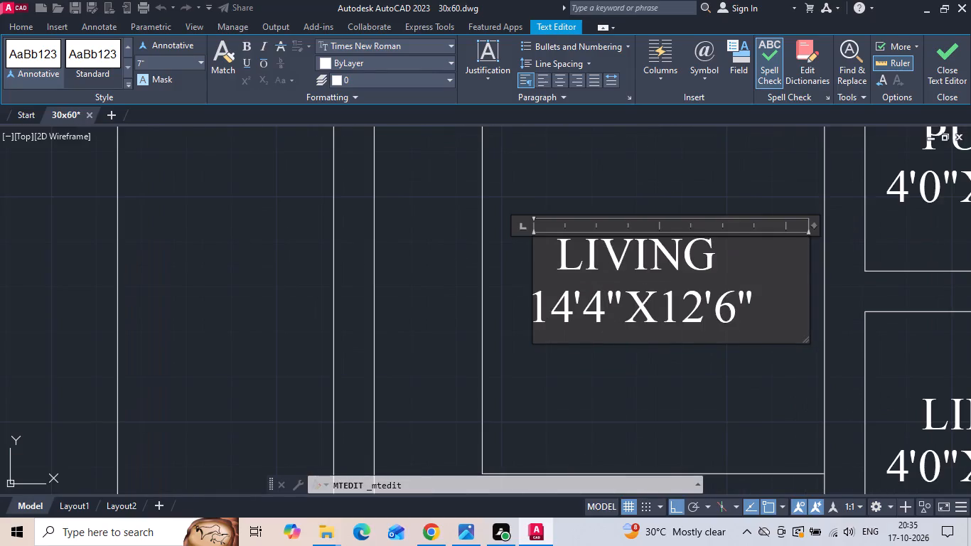
left_click(572, 321)
key("BackSpace")
key("BackSpace")
key("8")
Rename the kitchen's label from LIVING to KITCHEN, keeping the size on its own line, and finish editing.
left_click_drag(729, 257, 387, 232)
key("BackSpace")
type("KITCHEB")
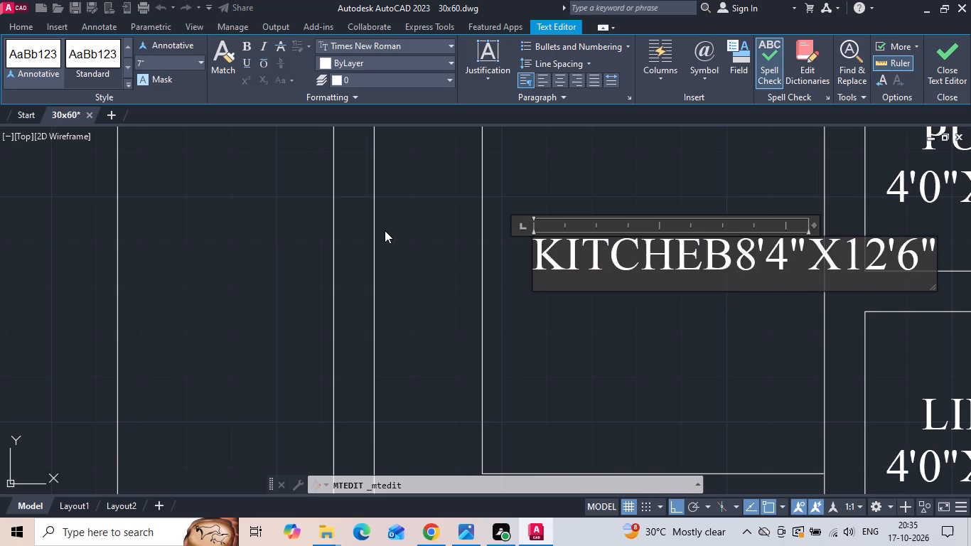
key("BackSpace")
key("n")
key("Return")
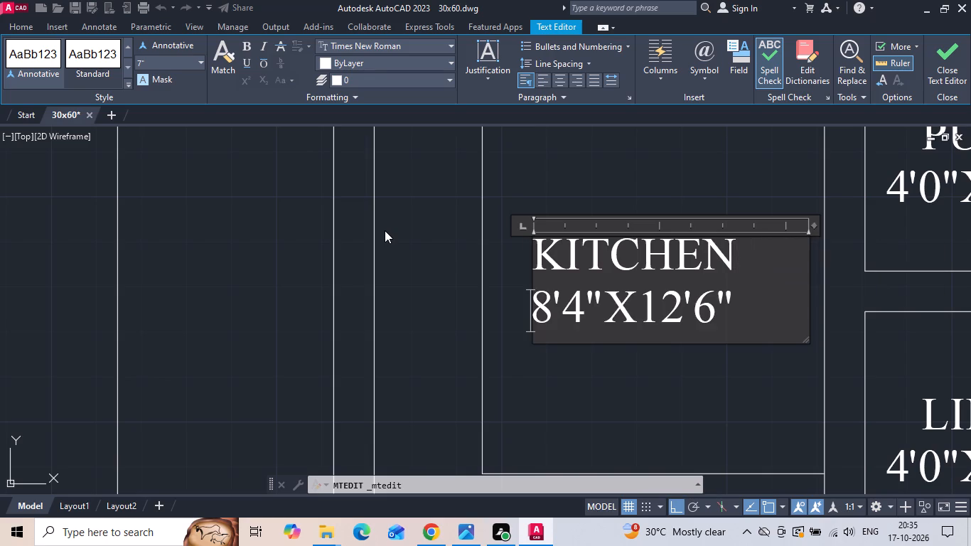
scroll(603, 274, "down", 2)
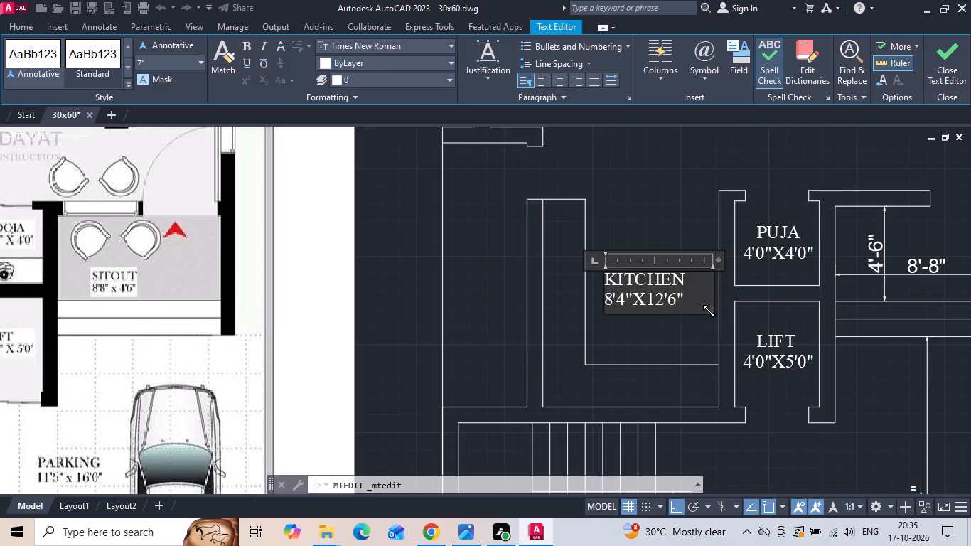
left_click(641, 343)
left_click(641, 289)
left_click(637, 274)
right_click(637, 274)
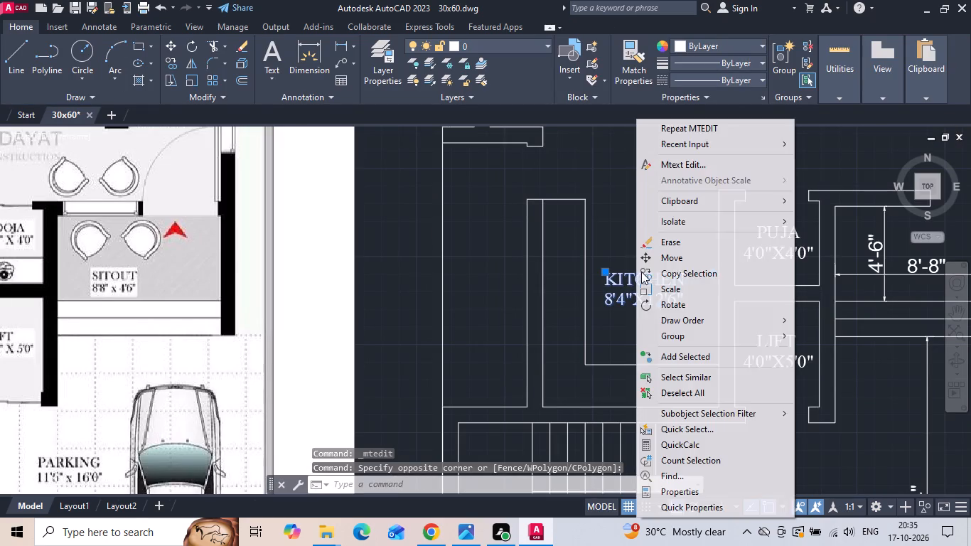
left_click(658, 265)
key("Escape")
Copy the KITCHEN label horizontally into the narrow utility room beside the kitchen.
left_click(654, 283)
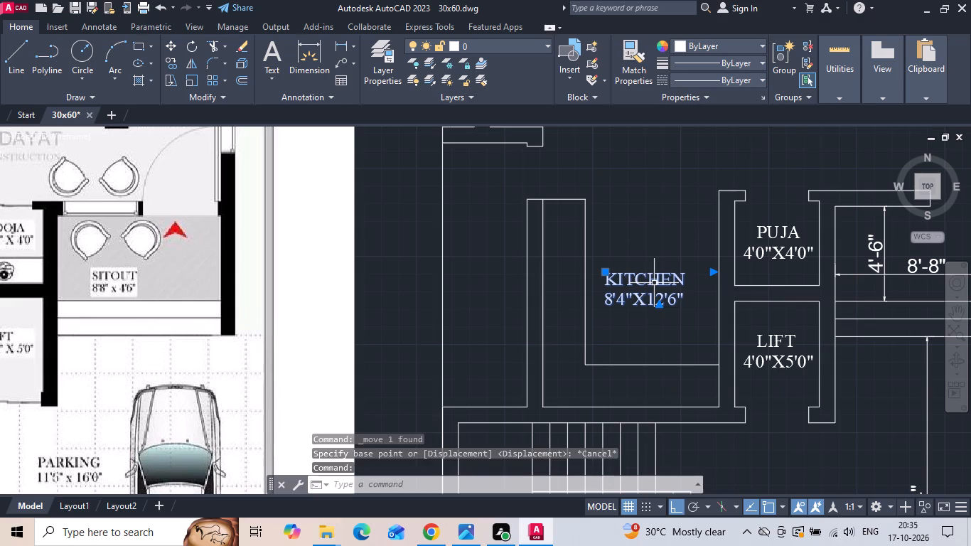
right_click(654, 283)
left_click(667, 277)
left_click_drag(655, 284, 617, 291)
middle_click_drag(461, 282, 474, 285)
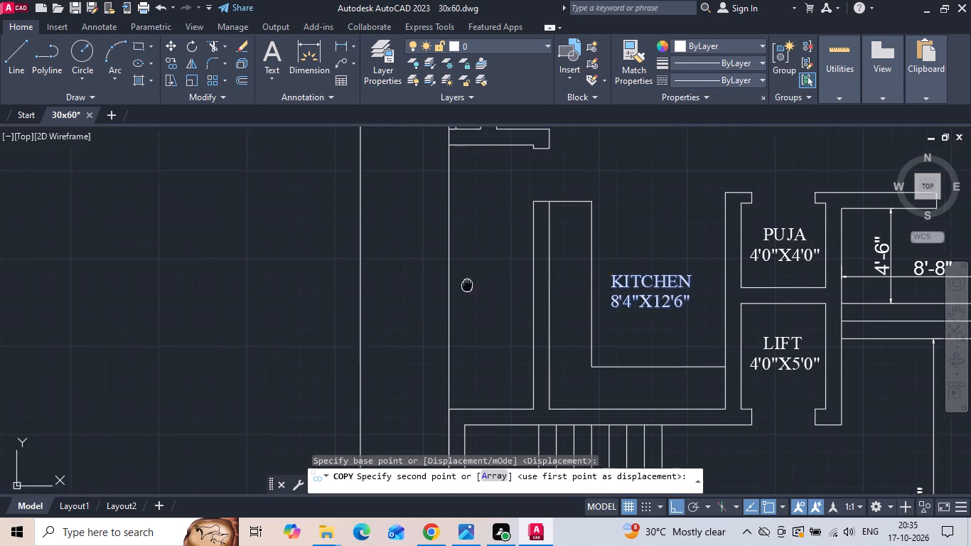
middle_click_drag(474, 285, 533, 298)
scroll(521, 297, "up", 2)
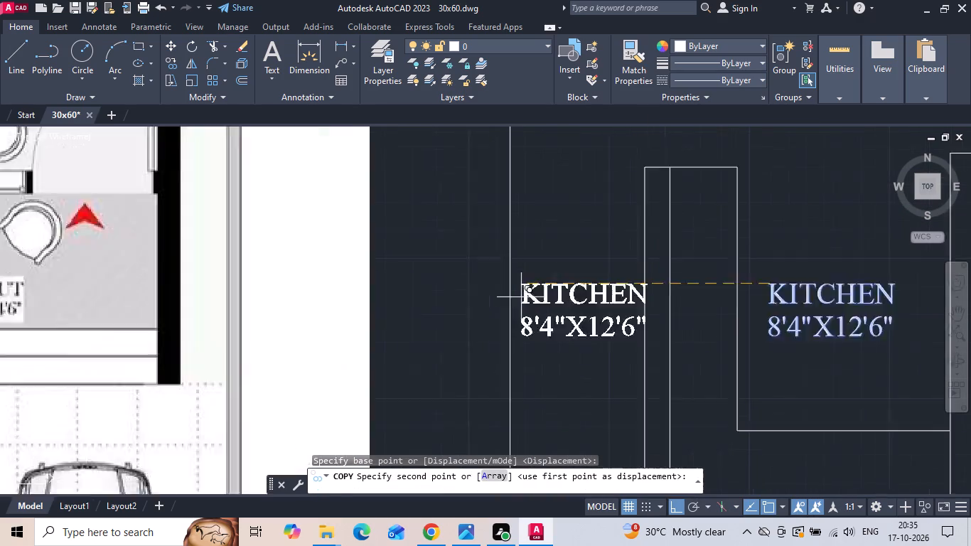
scroll(520, 297, "up", 2)
left_click(503, 292)
scroll(529, 287, "down", 3)
key("Escape")
Measure the utility room's clear width with a temporary linear dimension.
scroll(547, 284, "down", 3)
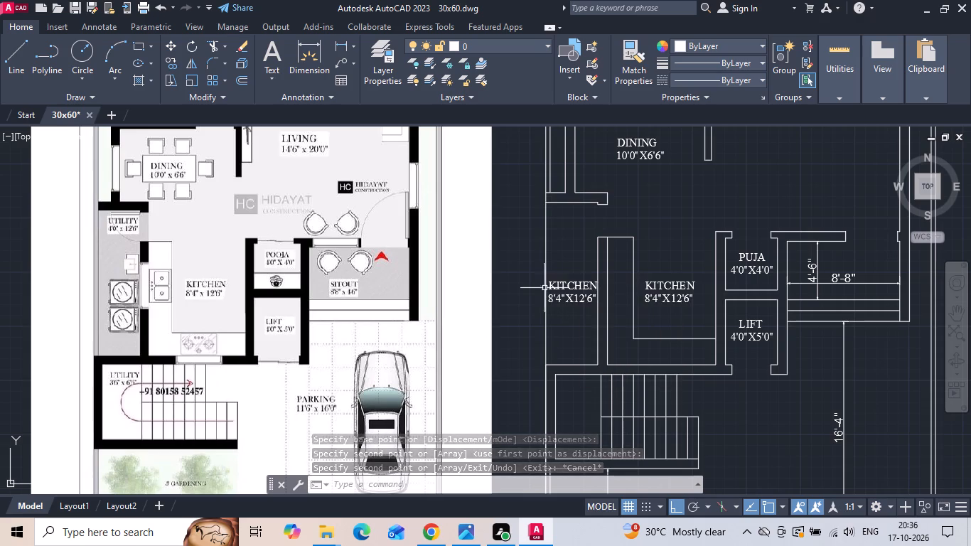
scroll(574, 290, "up", 2)
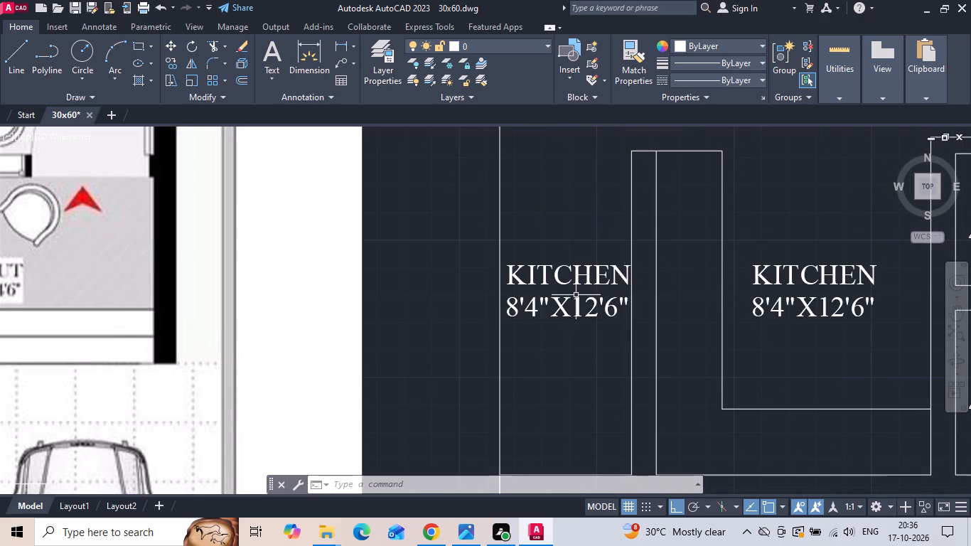
left_click(346, 45)
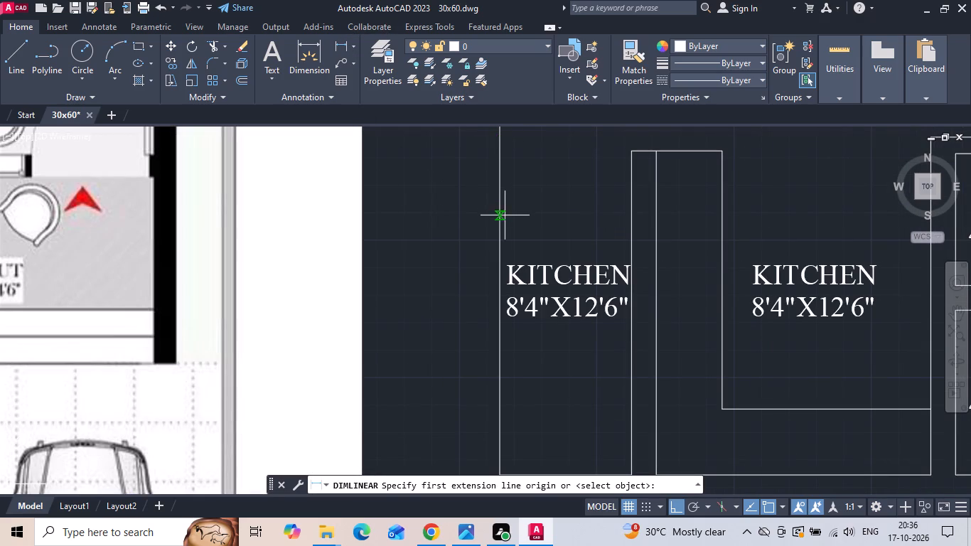
left_click(503, 217)
left_click(633, 220)
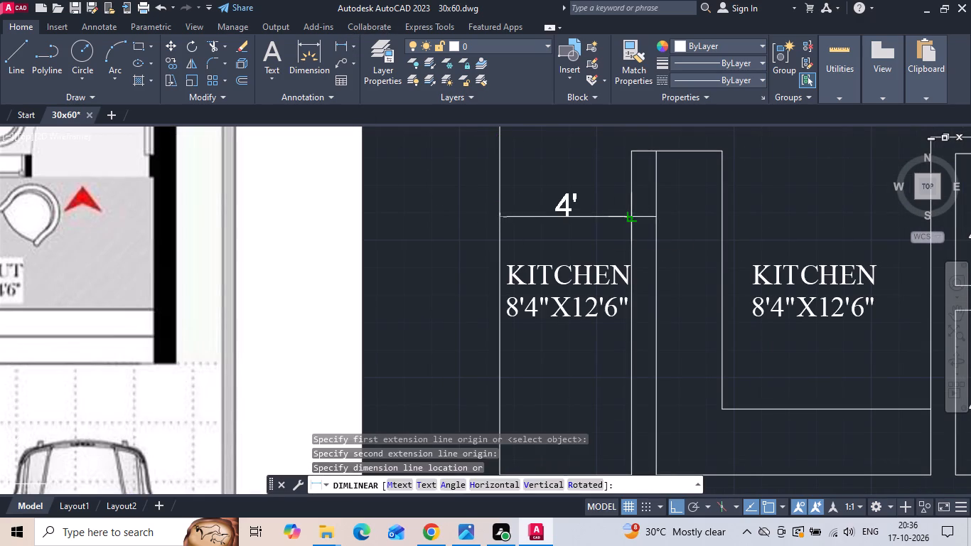
key("Escape")
Edit the copied label in the utility room to read UTILITY with the size line 4'0"X12'6".
left_click(540, 276)
left_click(541, 269)
key("Escape")
double_click(545, 278)
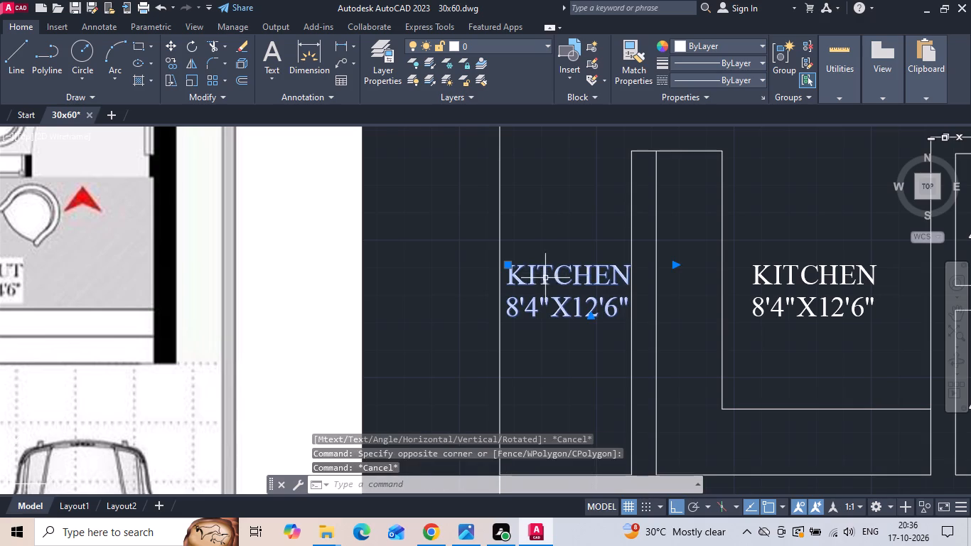
left_click_drag(628, 281, 471, 281)
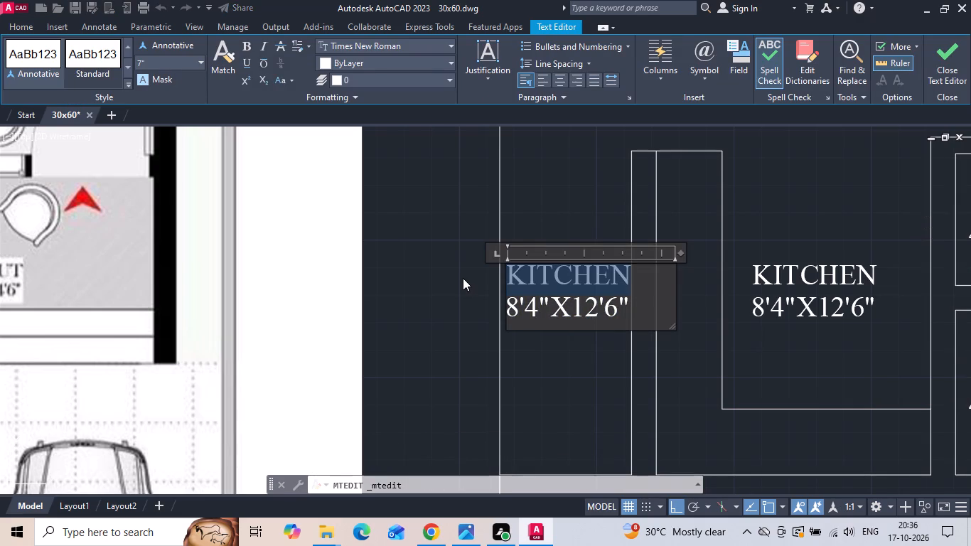
key("BackSpace")
type("UTILITY")
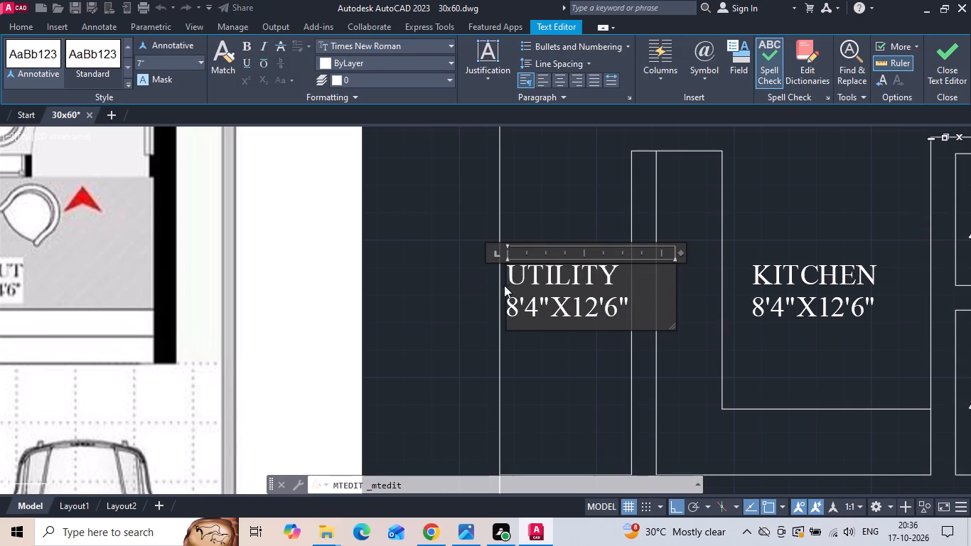
left_click(537, 314)
key("BackSpace")
key("0")
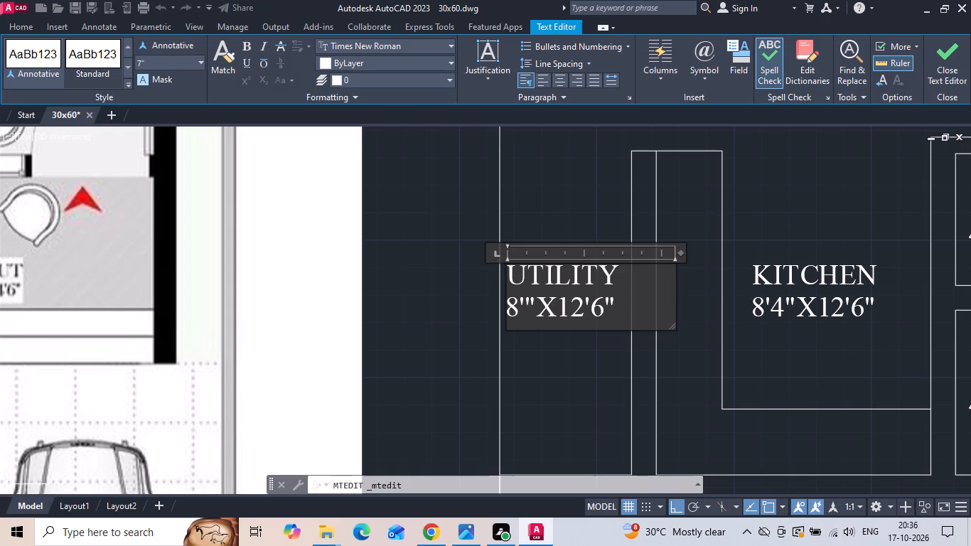
left_click(522, 319)
key("BackSpace")
key("4")
left_click(540, 348)
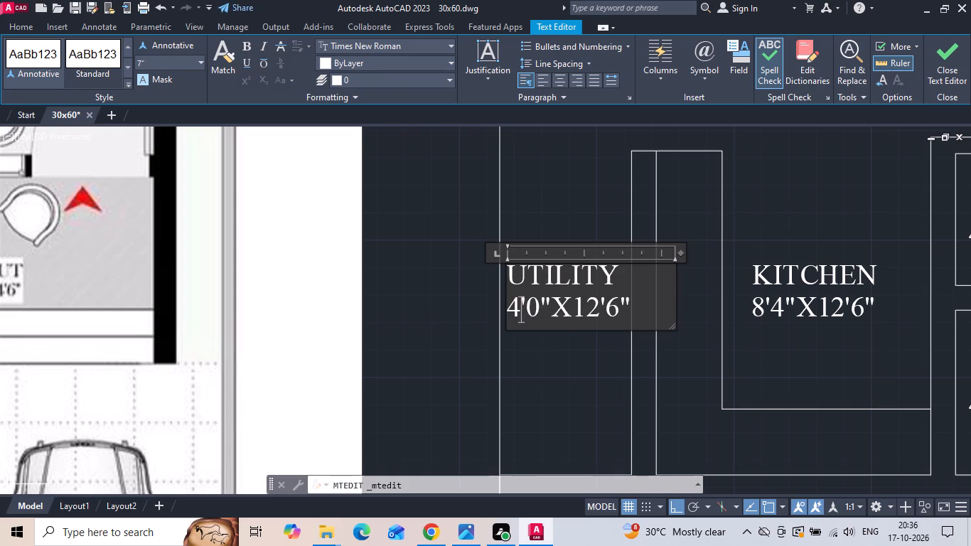
Move the UTILITY label straight up by about 1'-3" within the utility room.
scroll(540, 328, "down", 2)
left_click(538, 323)
right_click(538, 323)
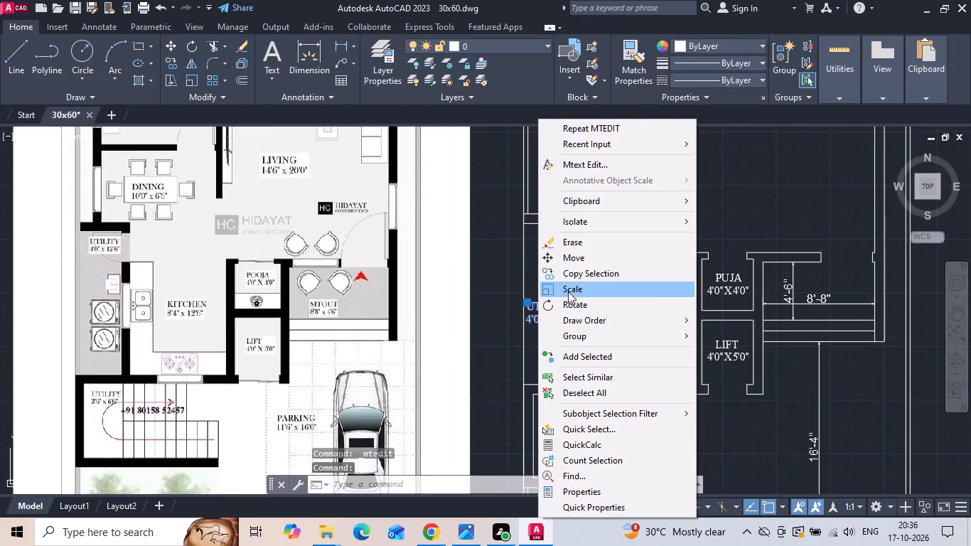
left_click(591, 255)
left_click(685, 287)
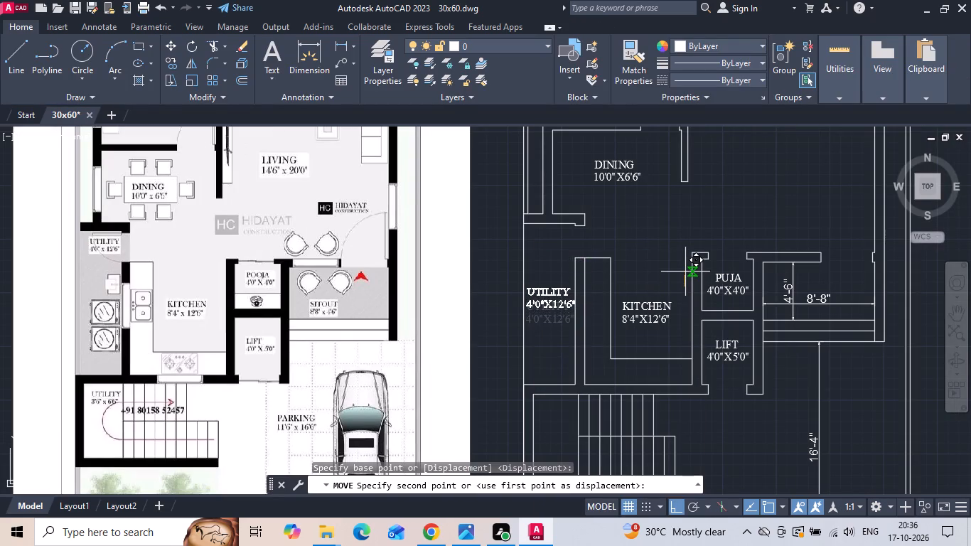
scroll(685, 271, "up", 2)
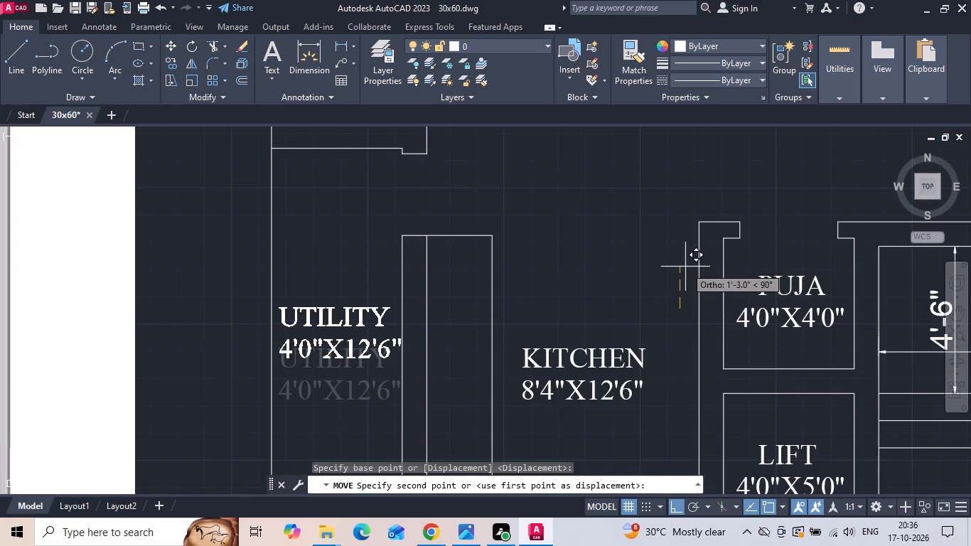
left_click(685, 266)
Copy the PUJA label horizontally into the sitout area beside the puja room.
scroll(563, 237, "down", 2)
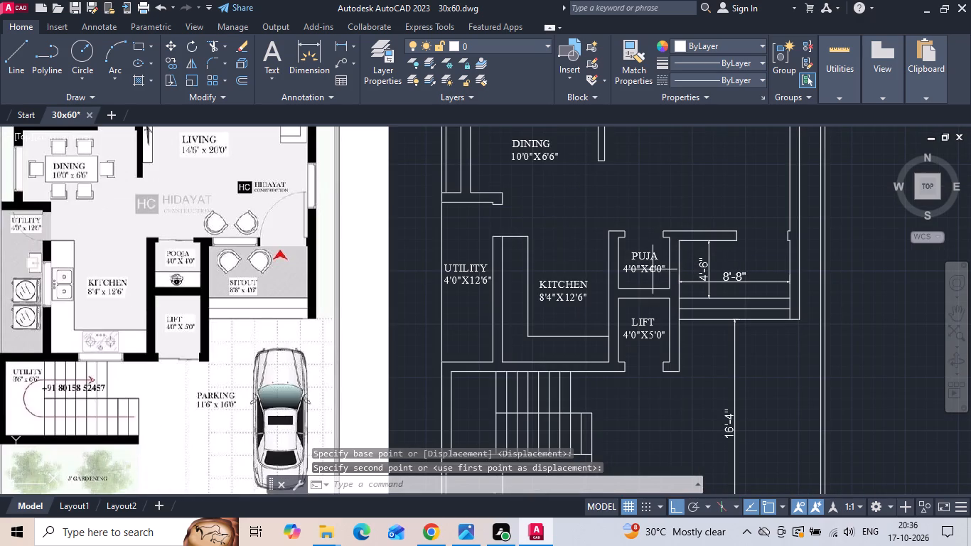
left_click(653, 269)
right_click(653, 269)
left_click(679, 279)
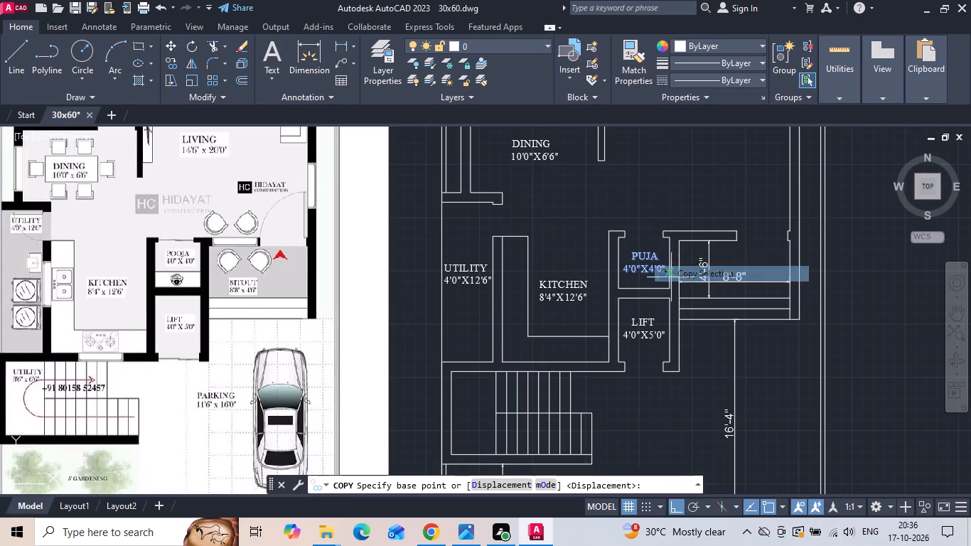
left_click(653, 272)
scroll(777, 264, "up", 2)
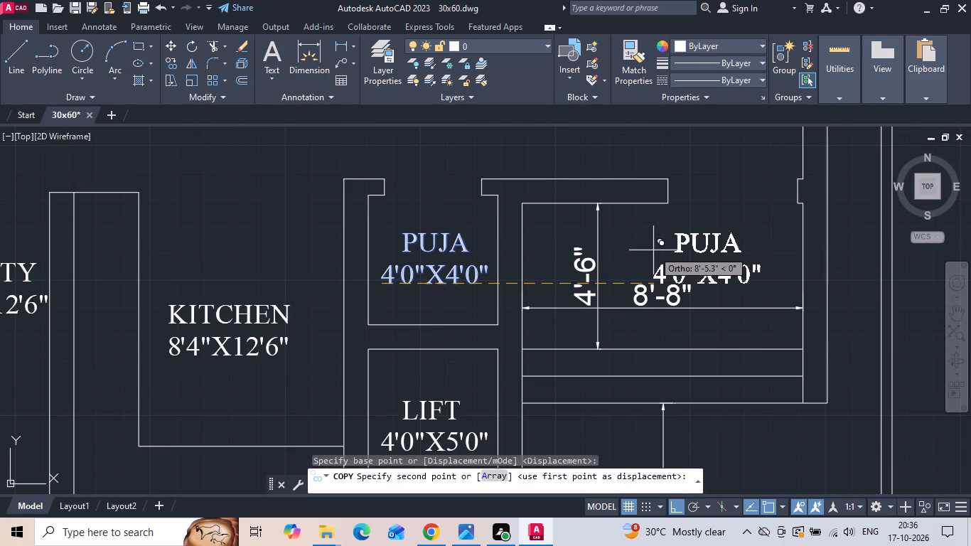
left_click(614, 246)
key("Escape")
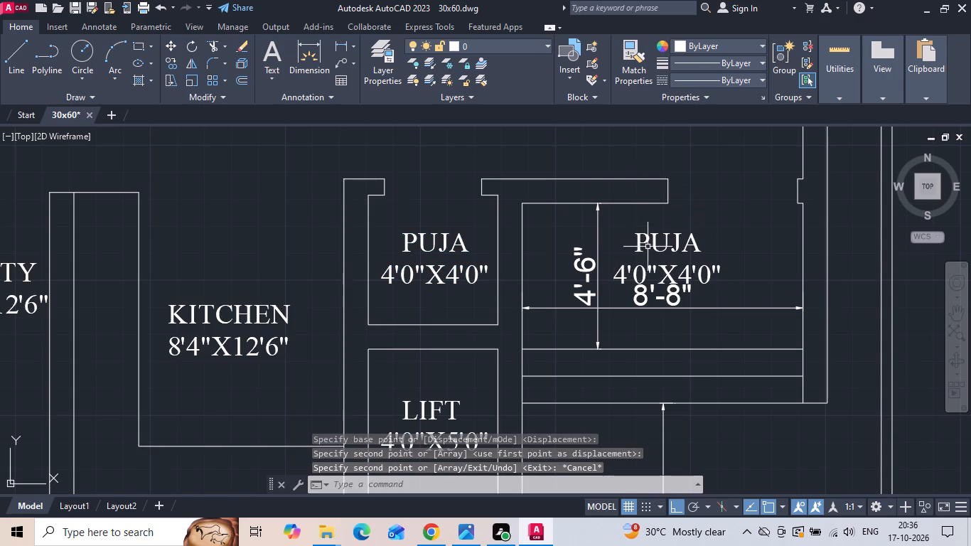
Rename the copied sitout label to SITOUT and set its size's second dimension to 4'6", keeping two lines.
double_click(649, 247)
left_click(649, 247)
double_click(658, 252)
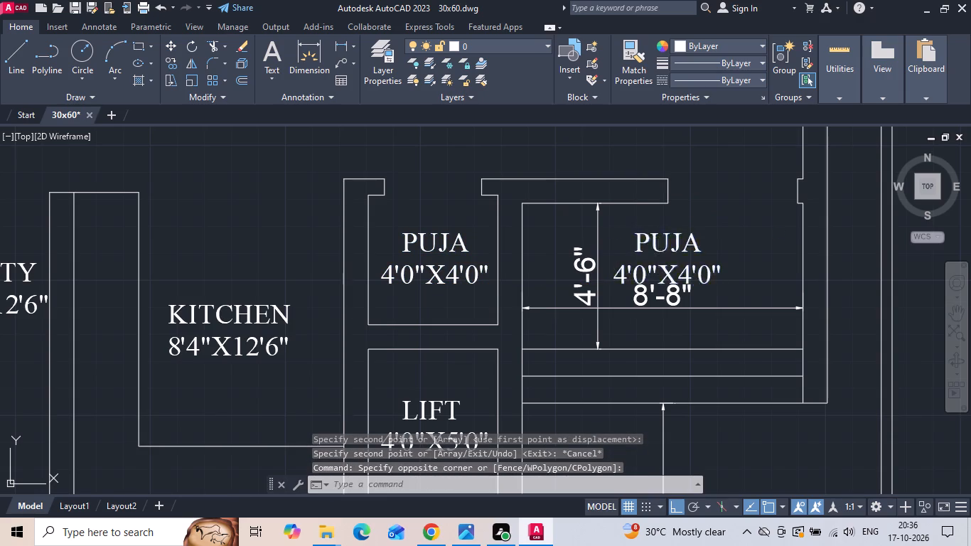
left_click(704, 279)
key("BackSpace")
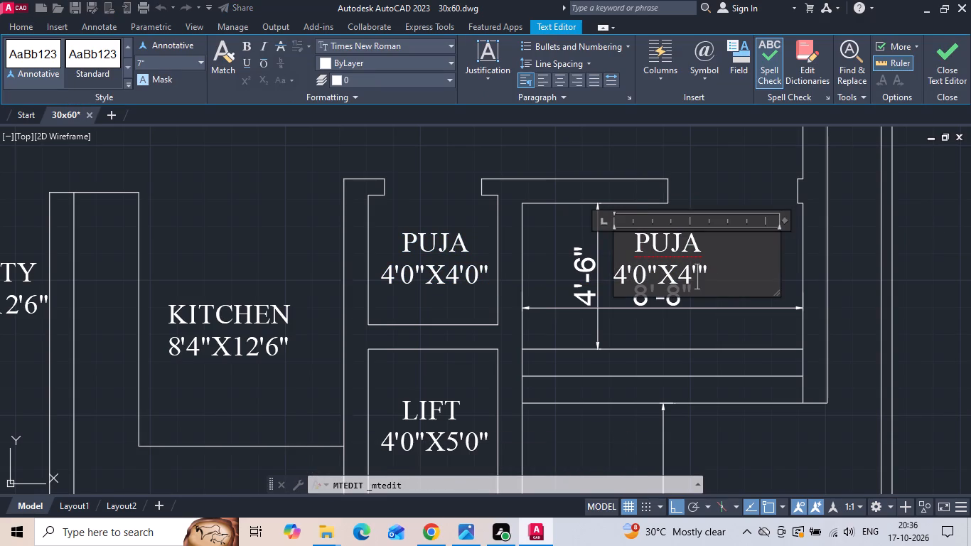
key("6")
left_click_drag(712, 249, 516, 227)
key("BackSpace")
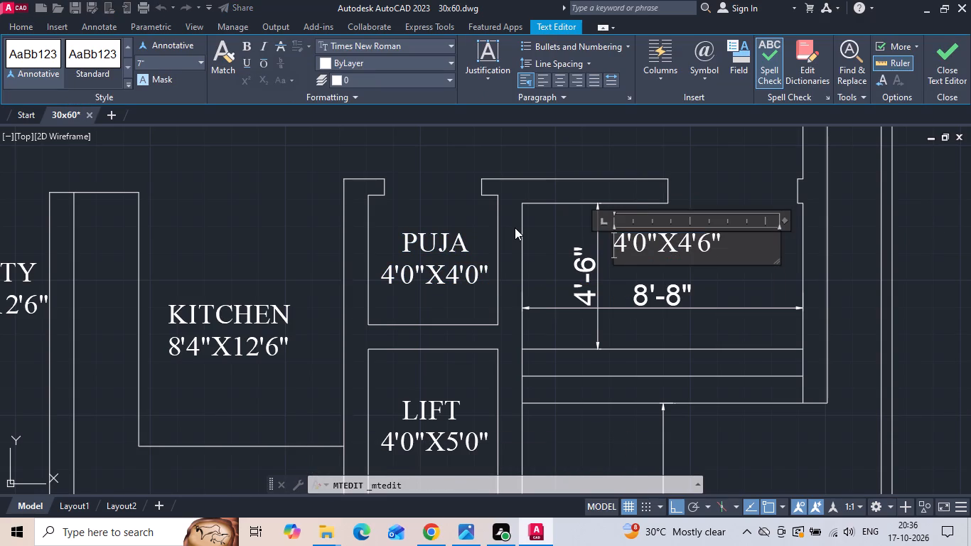
type("SITO")
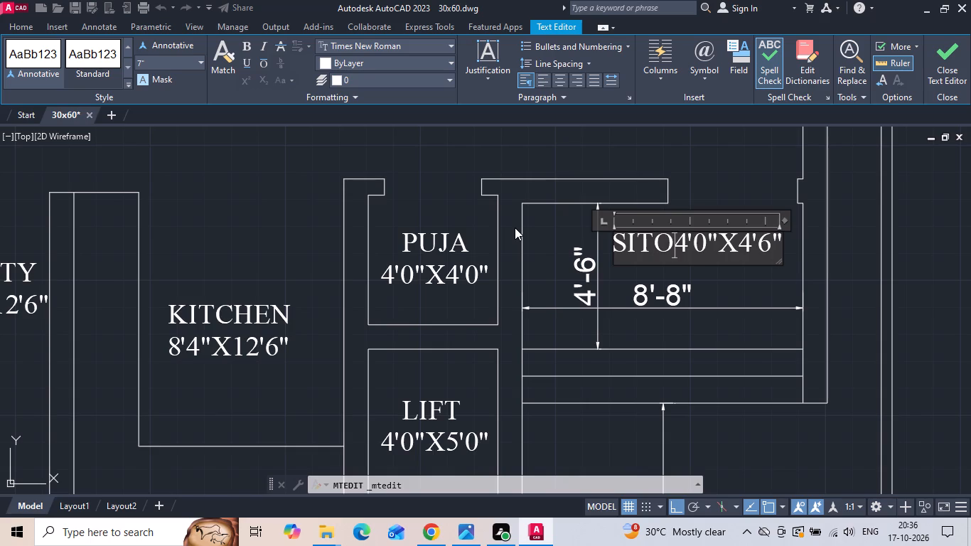
key("u")
key("t")
key("Return")
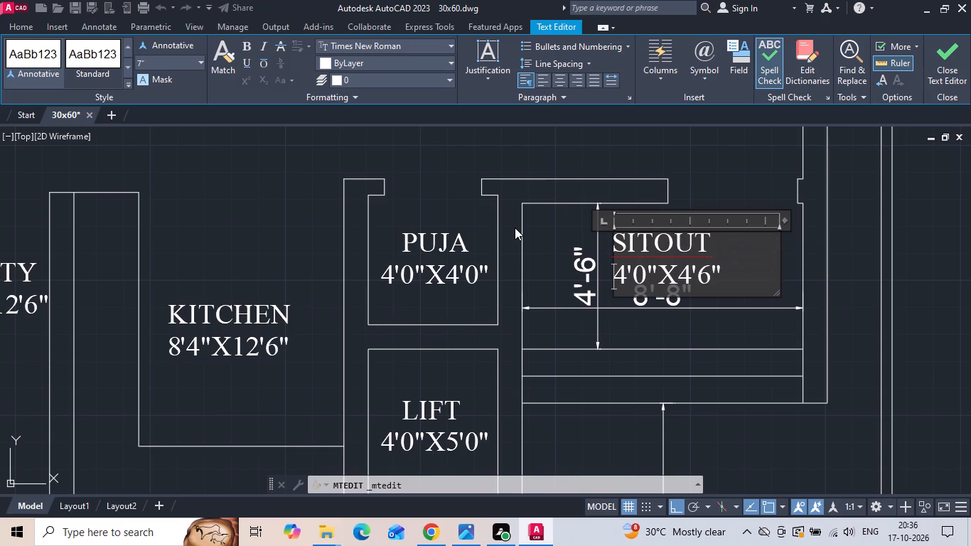
left_click(716, 162)
Copy the SITOUT label straight down into the open parking area below the sitout steps.
scroll(716, 162, "down", 1)
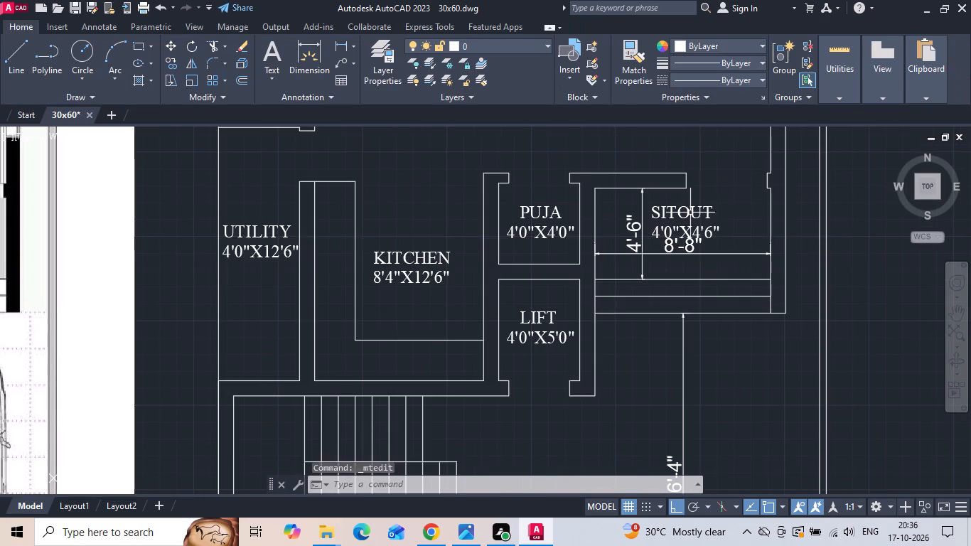
left_click(690, 213)
right_click(690, 213)
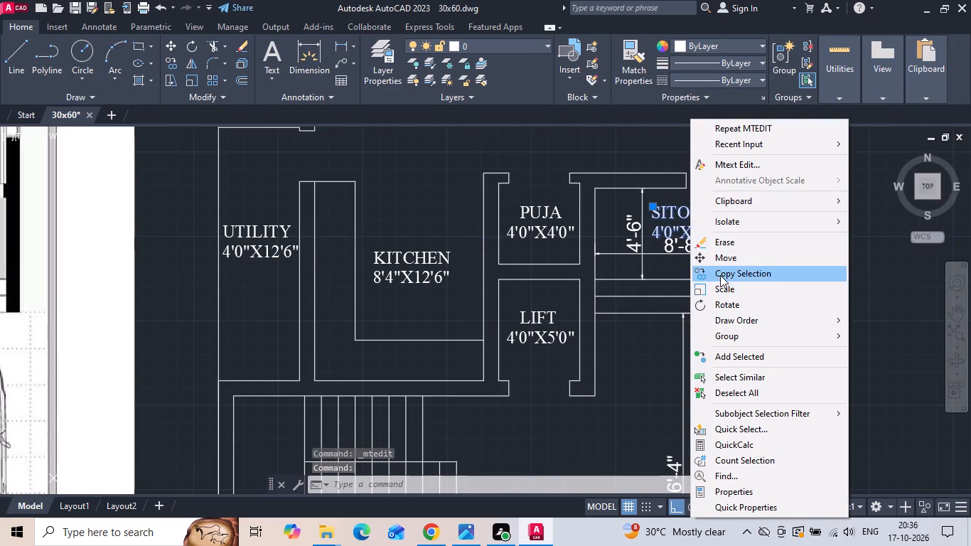
left_click(720, 275)
left_click(694, 219)
middle_click_drag(633, 368, 655, 209)
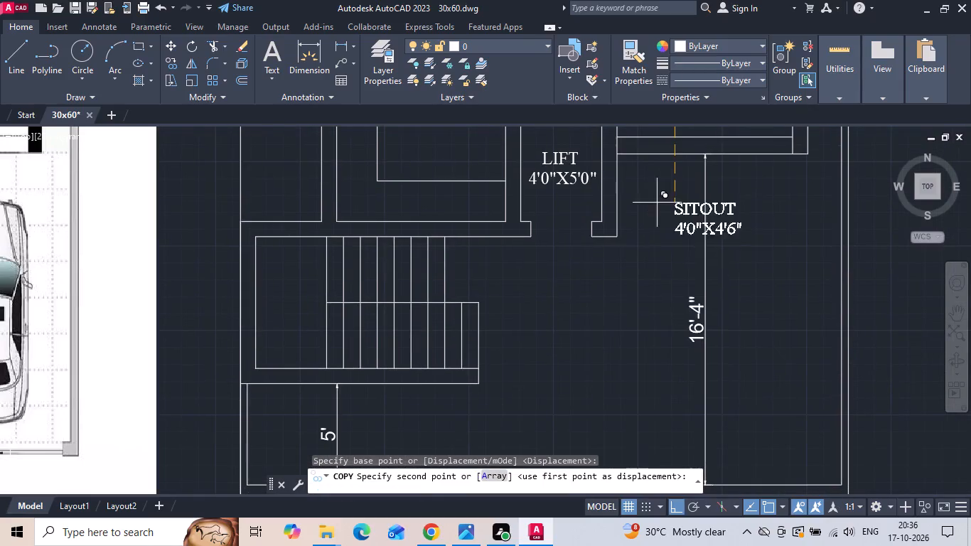
left_click(652, 273)
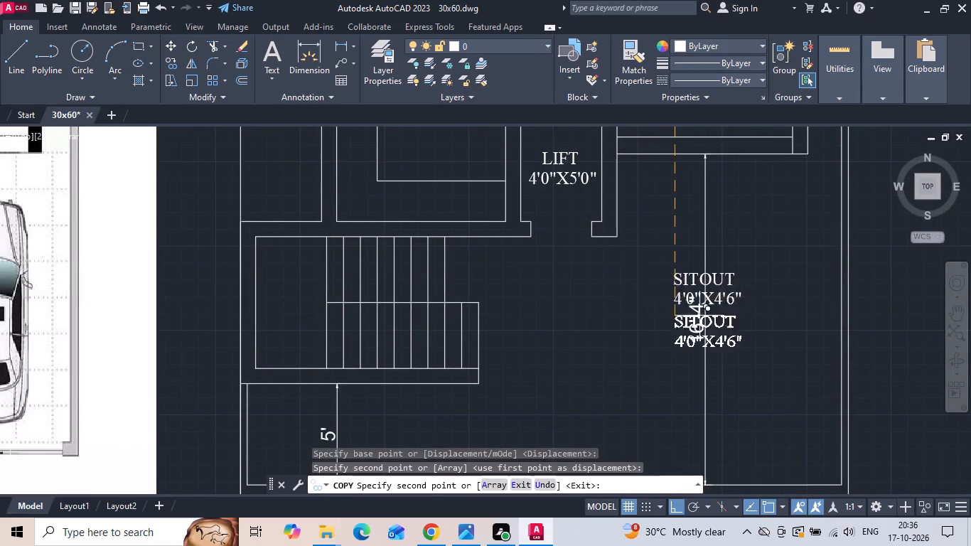
scroll(761, 342, "down", 1)
key("Escape")
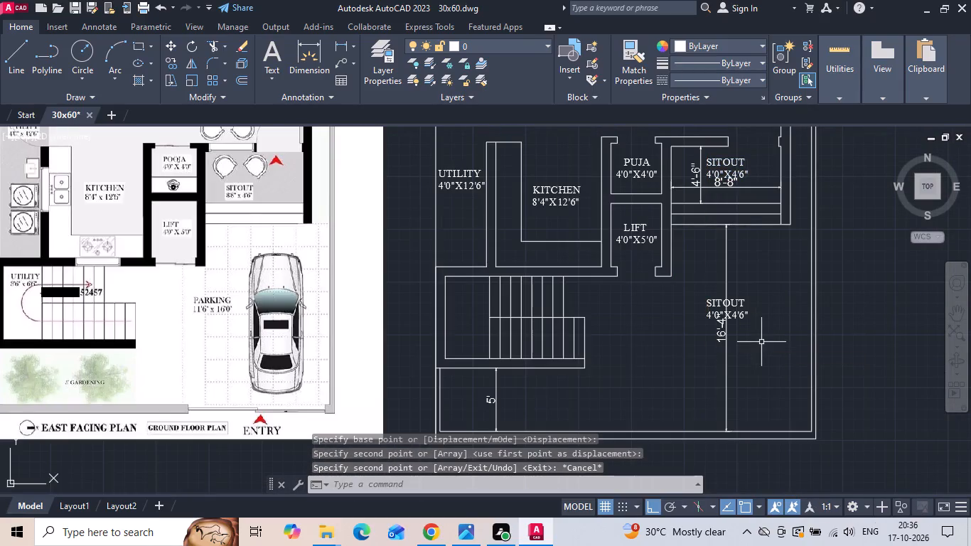
Move the two lower step lines in front of the sitout straight down by 4".
scroll(763, 216, "up", 2)
scroll(763, 215, "down", 2)
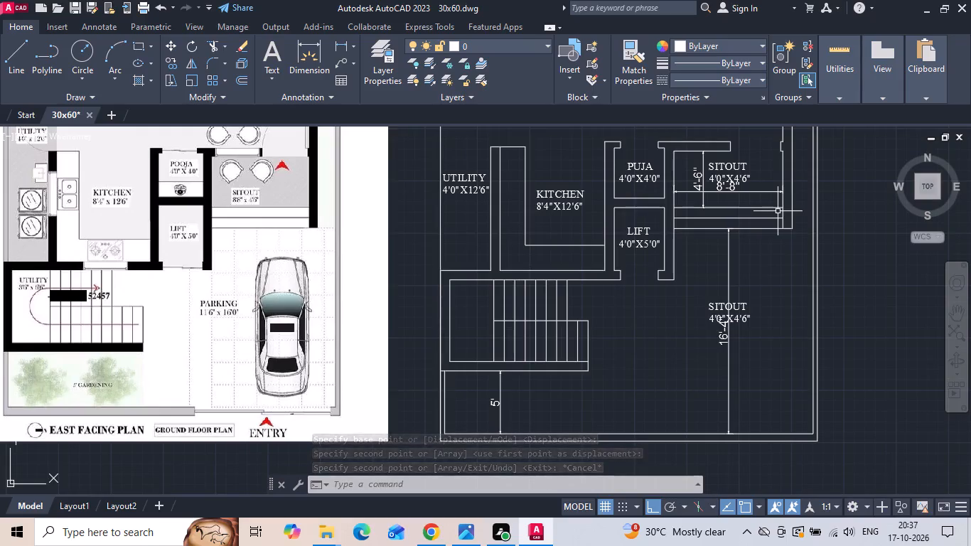
scroll(778, 211, "up", 2)
left_click_drag(748, 216, 732, 240)
left_click(717, 269)
right_click(717, 269)
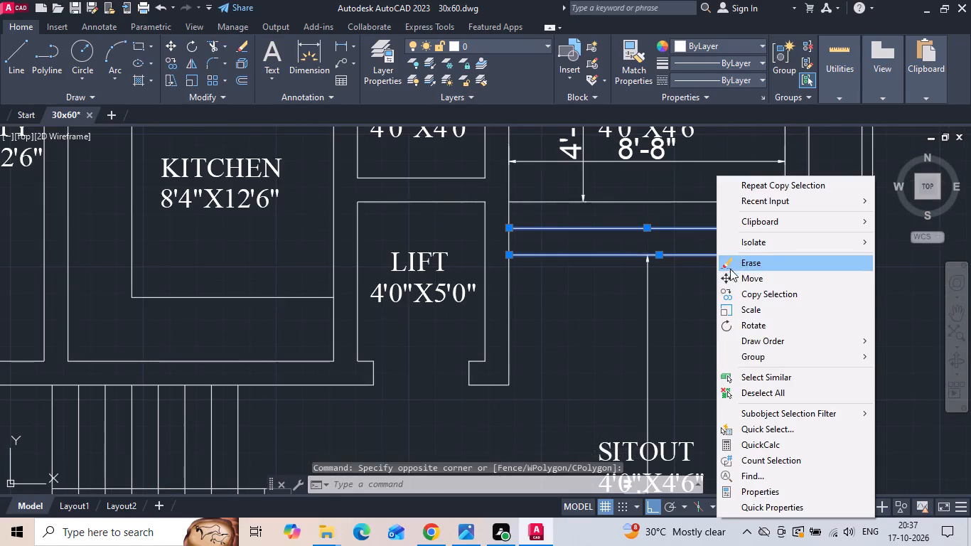
left_click(731, 273)
left_click_drag(732, 326, 731, 350)
type("4")
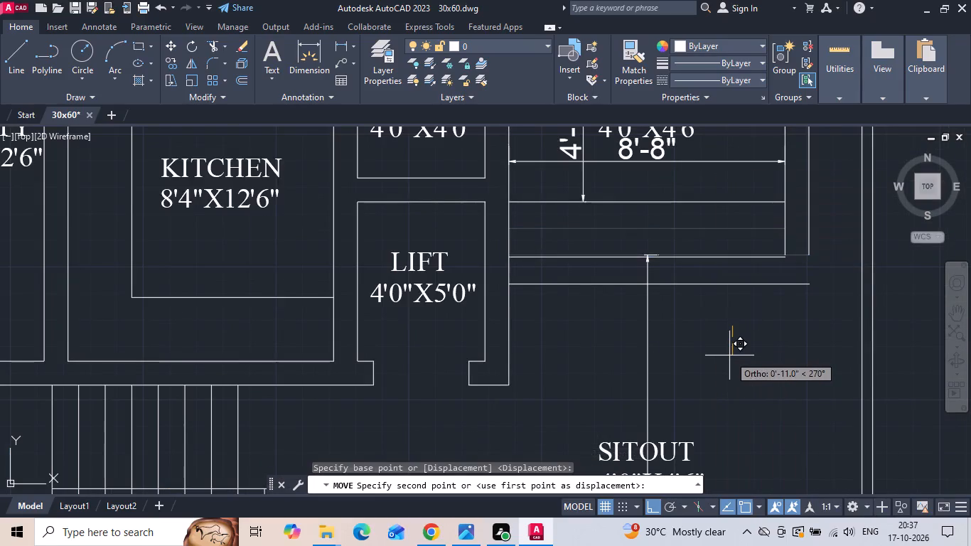
key("space")
Move the middle step line in front of the sitout up by 2".
left_click(721, 255)
left_click(709, 224)
right_click(709, 224)
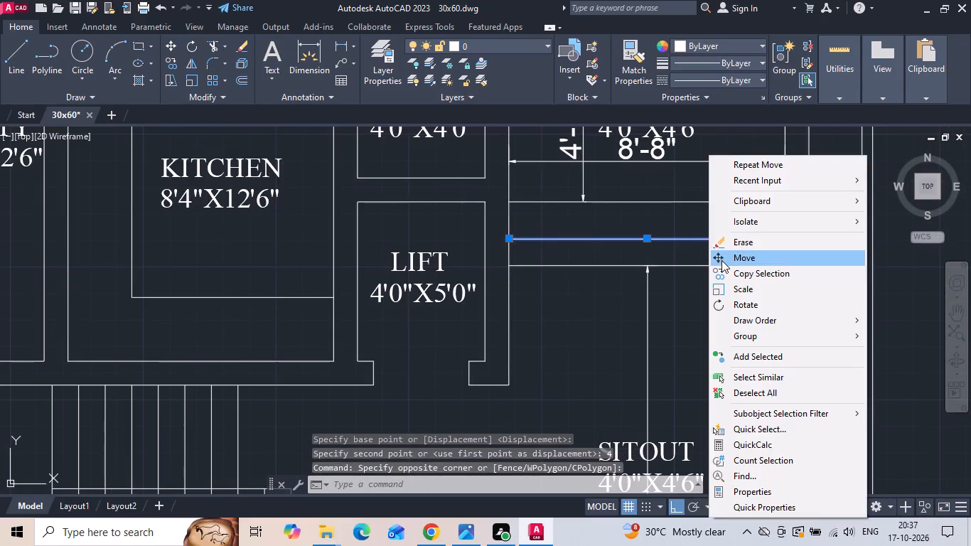
left_click(721, 260)
left_click(732, 321)
type("2")
key("space")
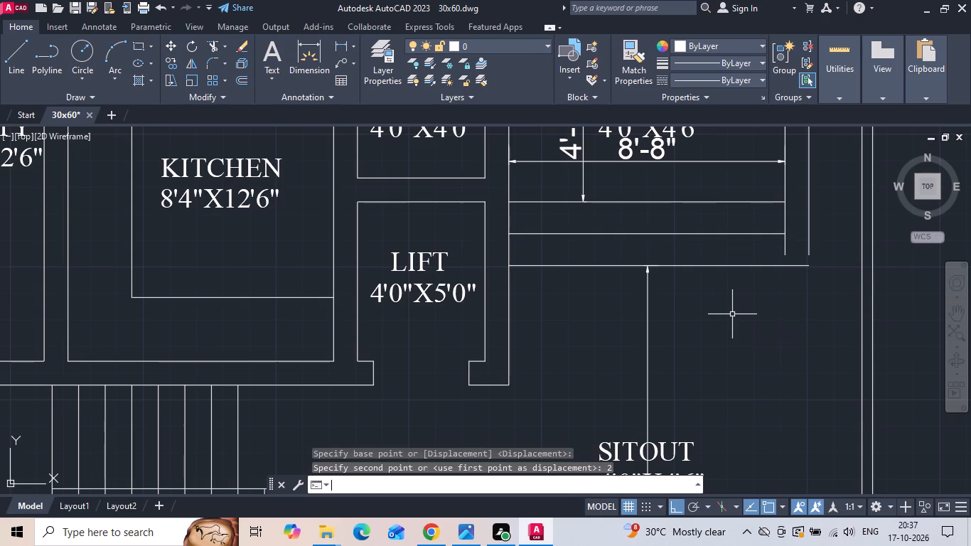
Extend the two vertical wall lines beside the sitout steps down to the outermost step line.
type("EX")
key("space")
left_click_drag(759, 253, 829, 245)
scroll(637, 267, "down", 2)
key("Escape")
Set the second dimension of the parking area's copied SITOUT label to 16'0".
scroll(671, 353, "up", 2)
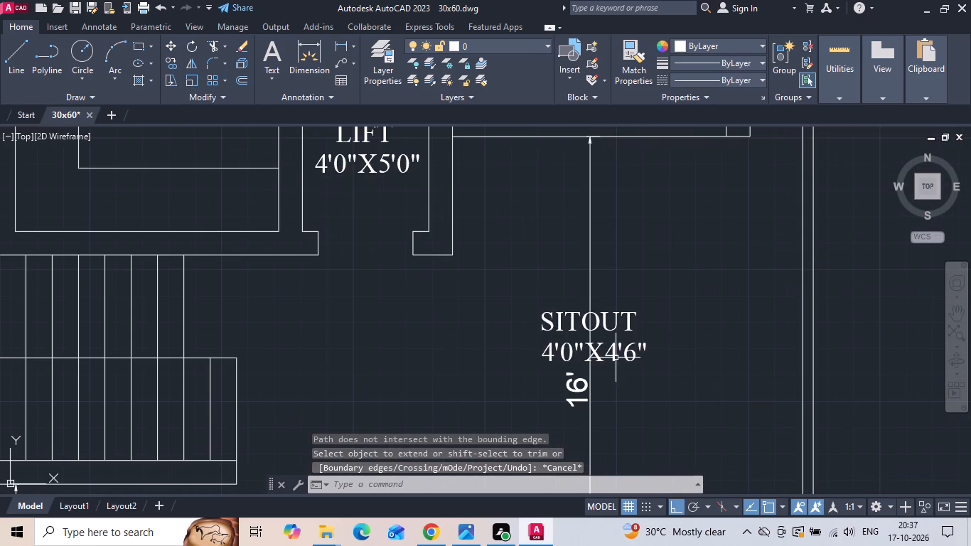
double_click(616, 357)
key("BackSpace")
type("16")
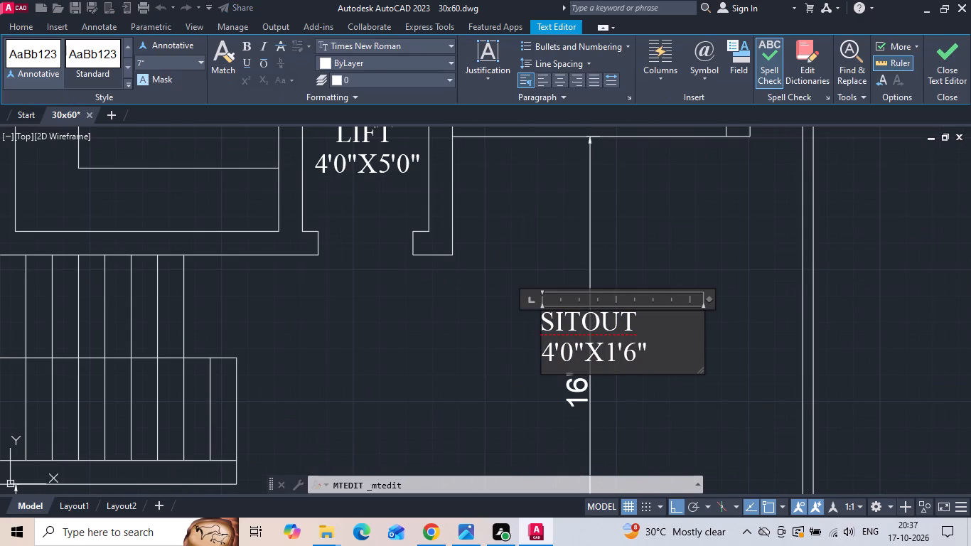
left_click(648, 357)
key("BackSpace")
key("0")
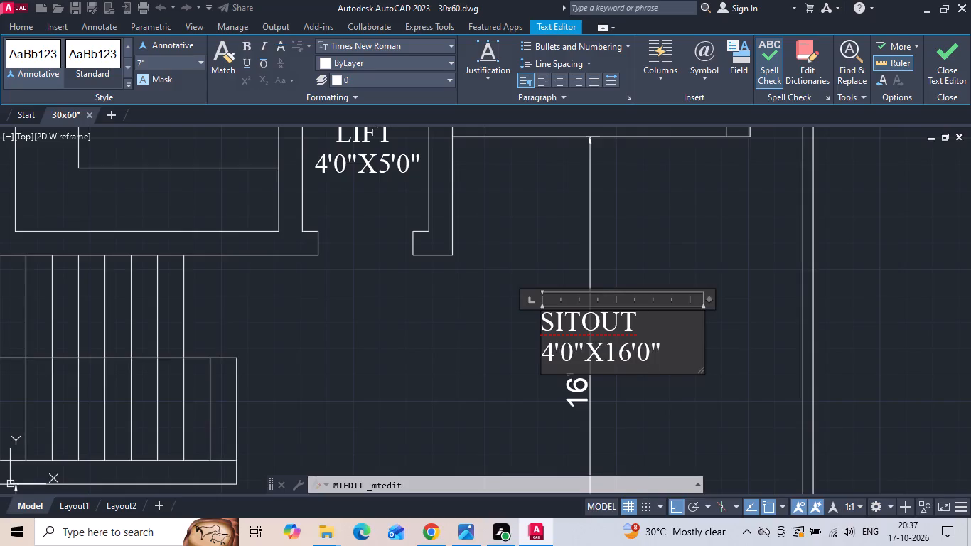
left_click(581, 278)
Add a horizontal linear dimension across the parking area, from the lift's outer wall to the boundary wall's inner face.
left_click(344, 44)
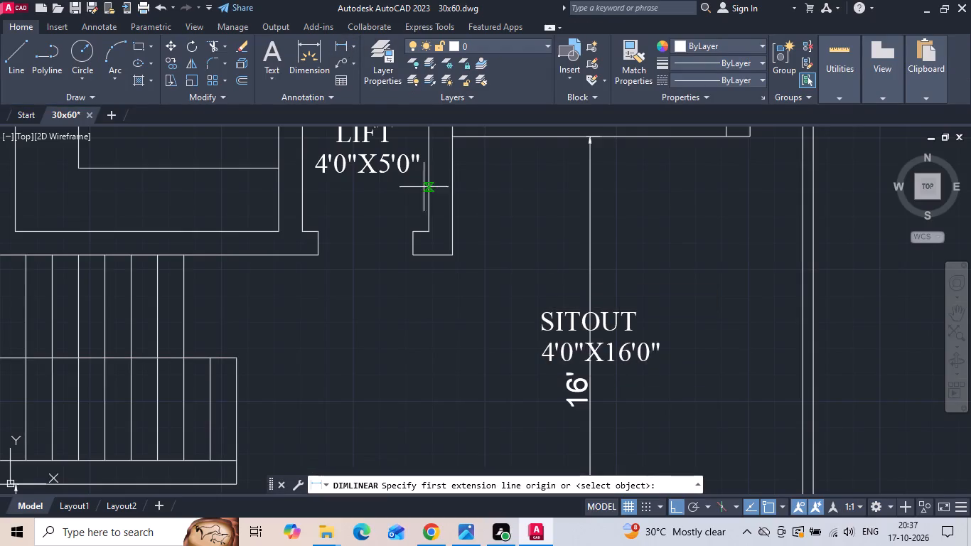
left_click(457, 240)
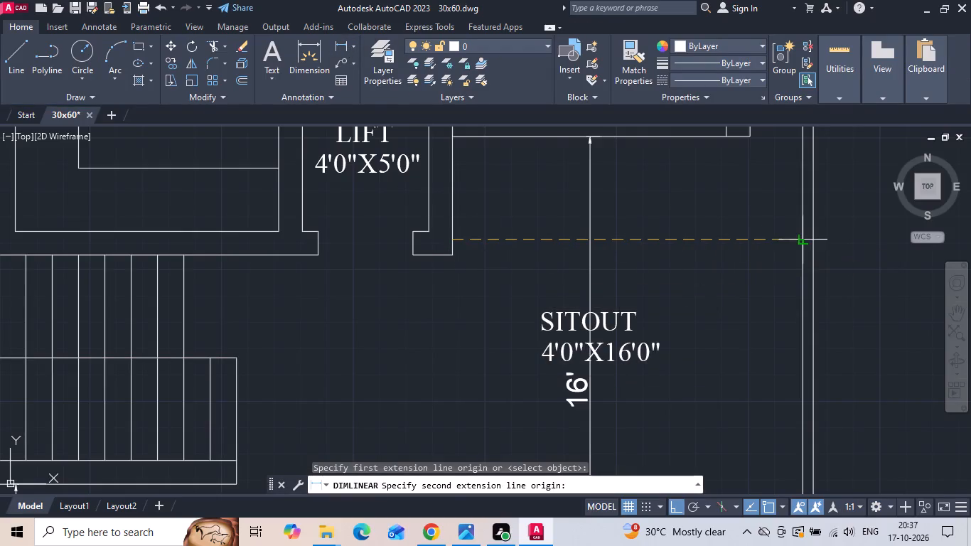
left_click(805, 242)
scroll(805, 242, "down", 2)
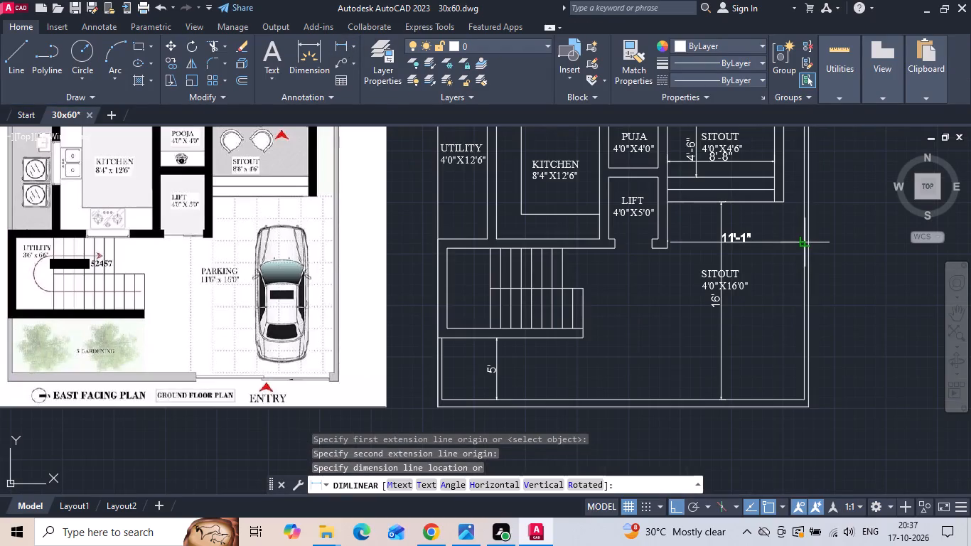
scroll(805, 242, "up", 2)
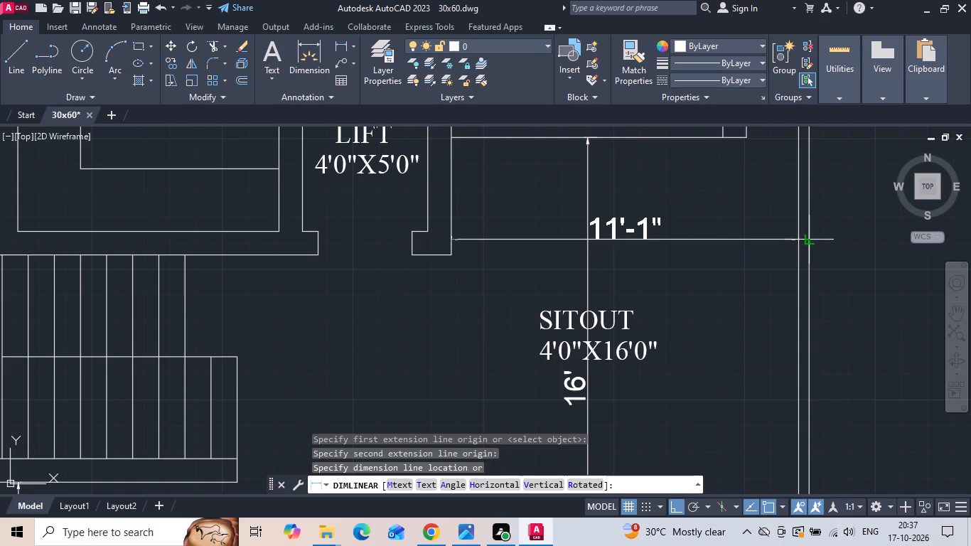
left_click(812, 240)
key("Escape")
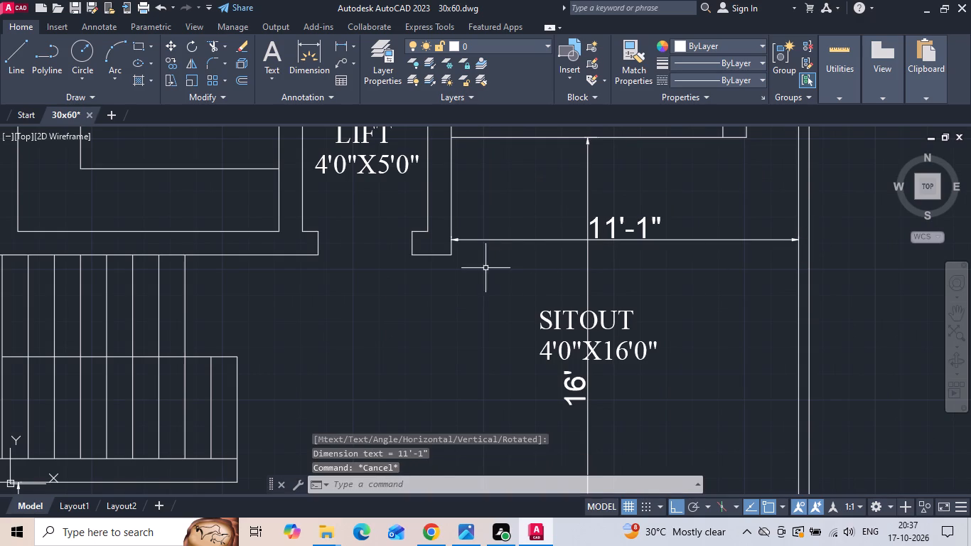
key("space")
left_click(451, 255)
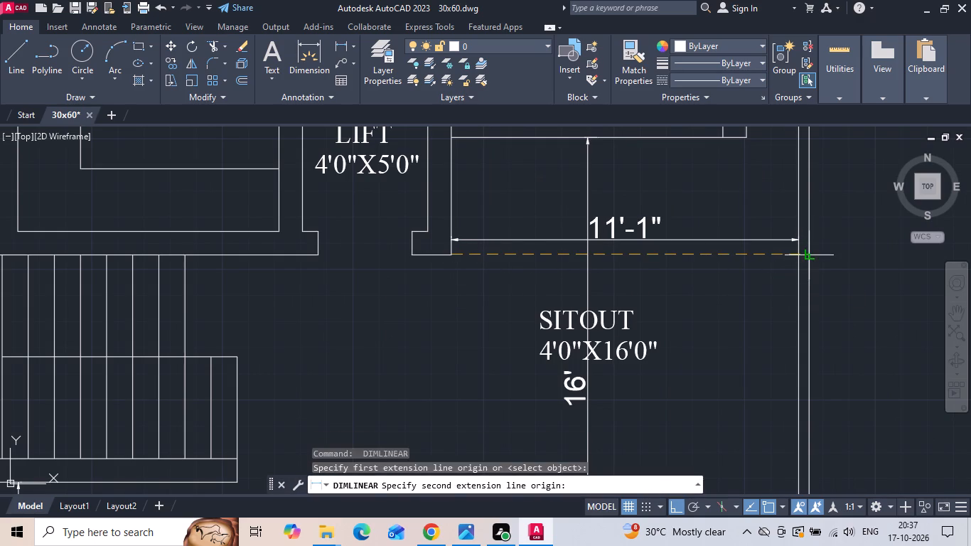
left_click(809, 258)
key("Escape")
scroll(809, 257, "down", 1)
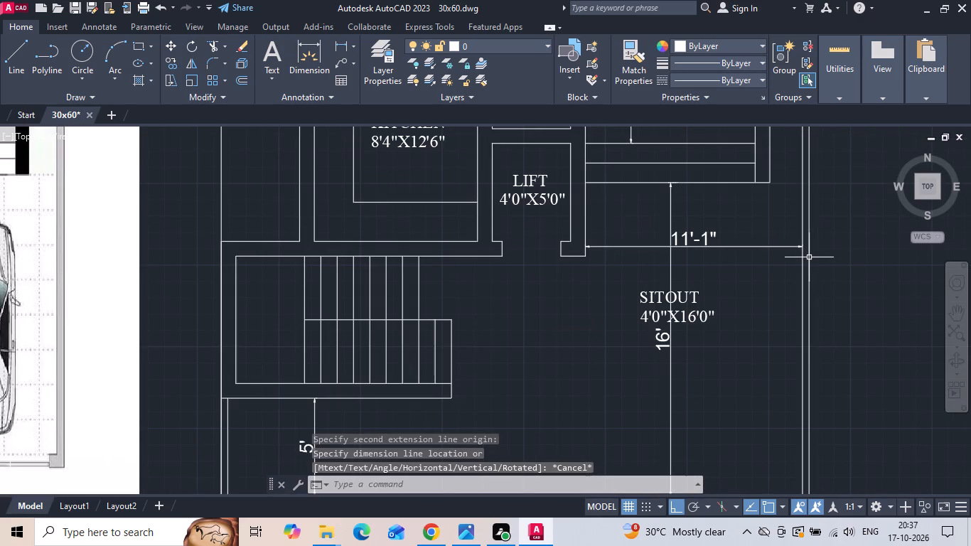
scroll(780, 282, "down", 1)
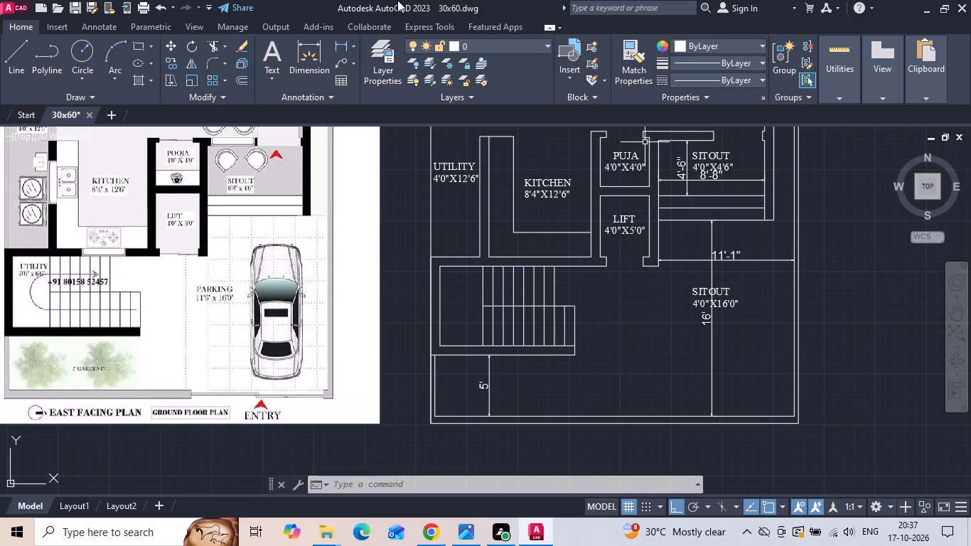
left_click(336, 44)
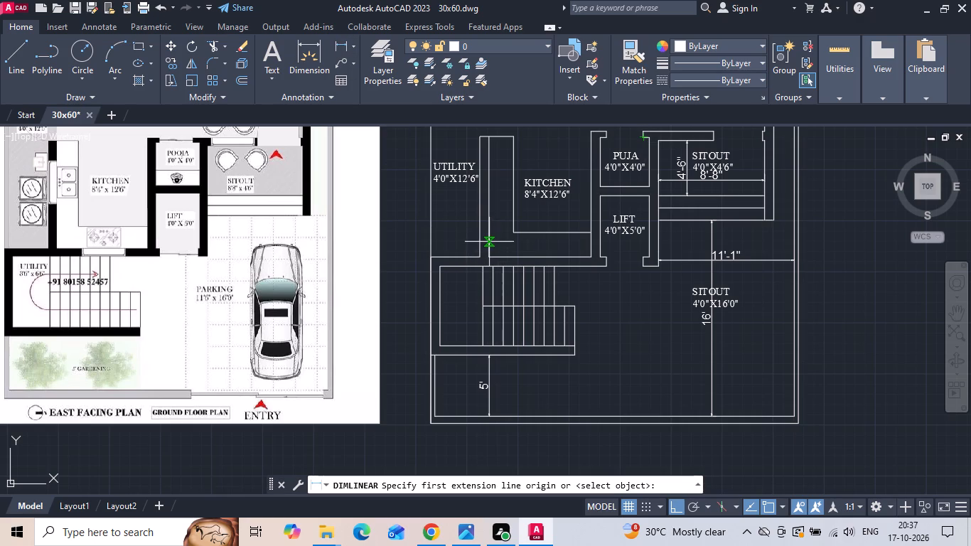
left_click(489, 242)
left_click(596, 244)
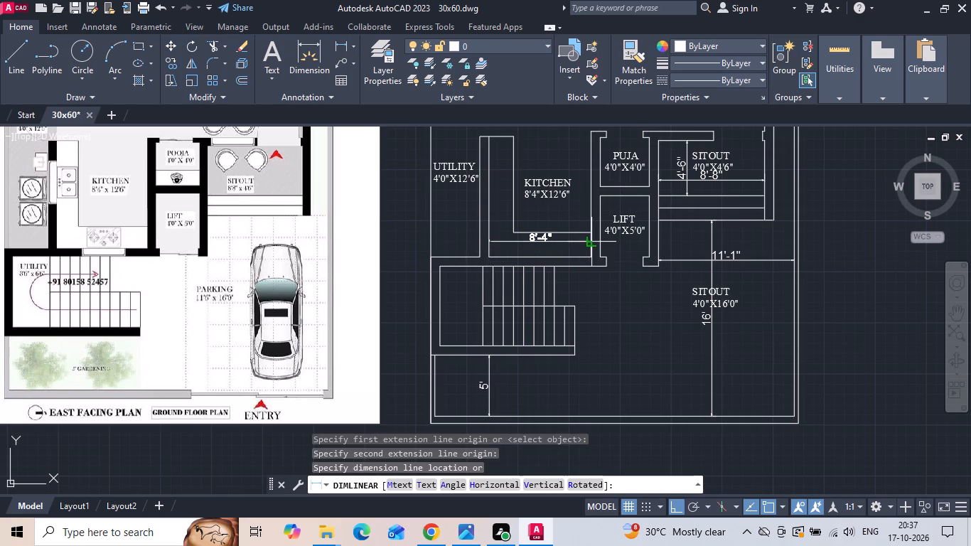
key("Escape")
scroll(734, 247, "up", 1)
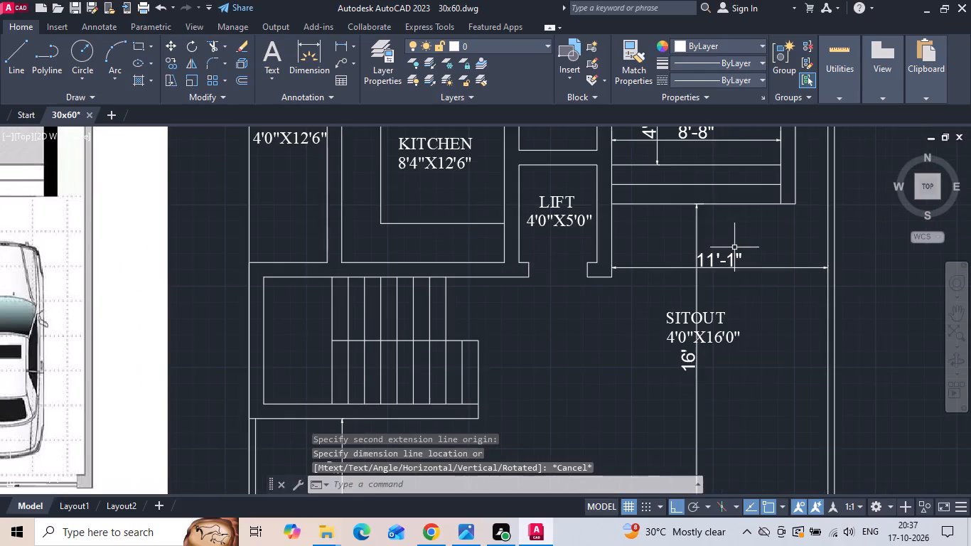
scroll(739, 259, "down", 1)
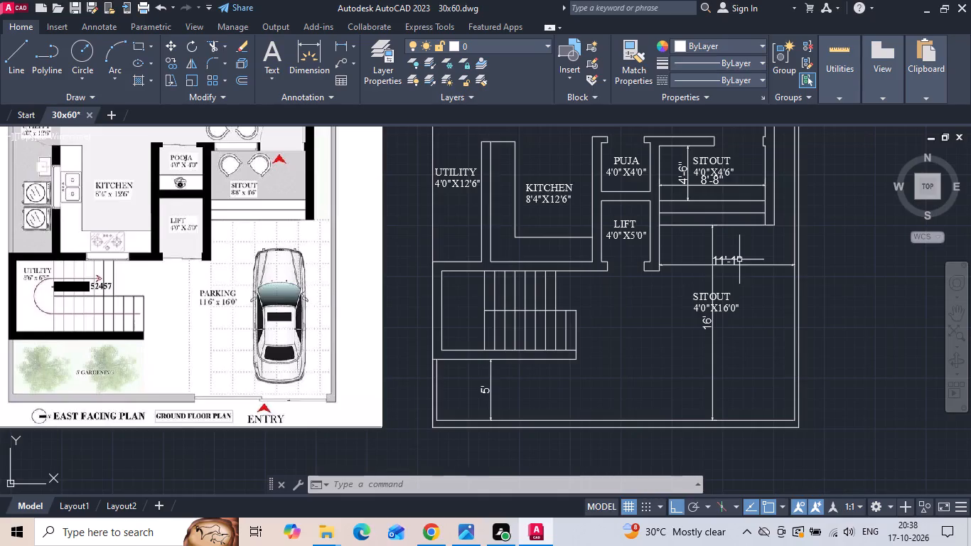
Change the parking area's copied SITOUT label to read PARKING with the size 11'1"X16'0".
scroll(734, 294, "up", 2)
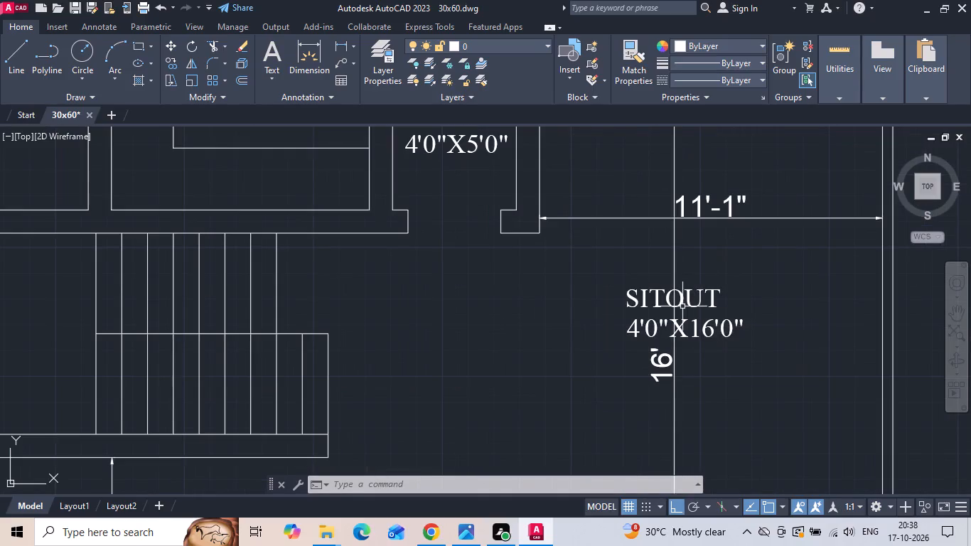
double_click(684, 303)
left_click_drag(731, 301, 718, 301)
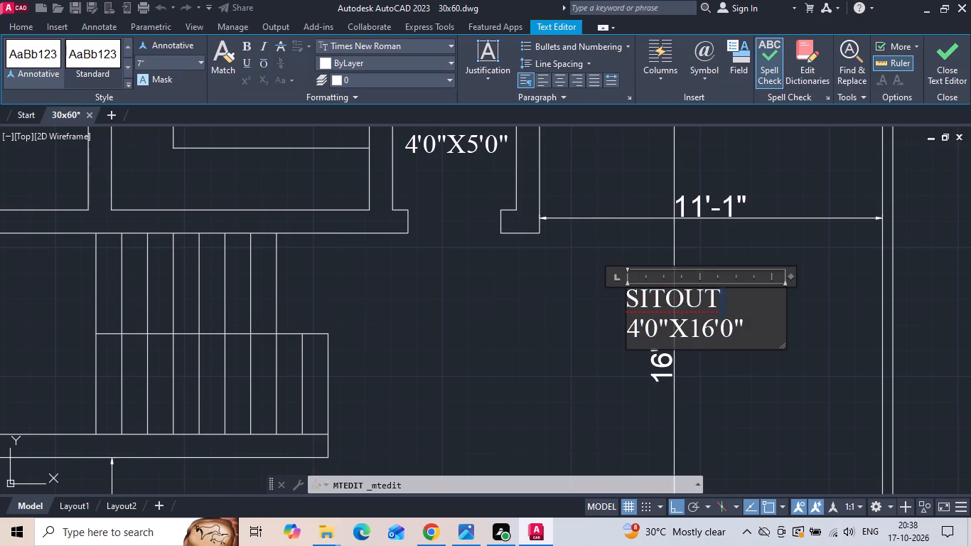
left_click_drag(718, 301, 520, 293)
key("BackSpace")
type("PARKING")
key("Return")
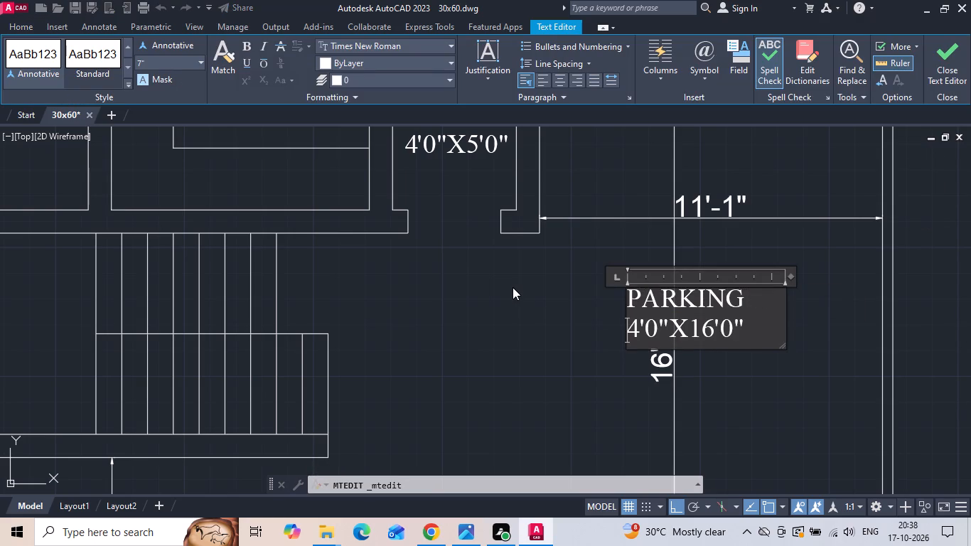
left_click(639, 333)
key("BackSpace")
type("11")
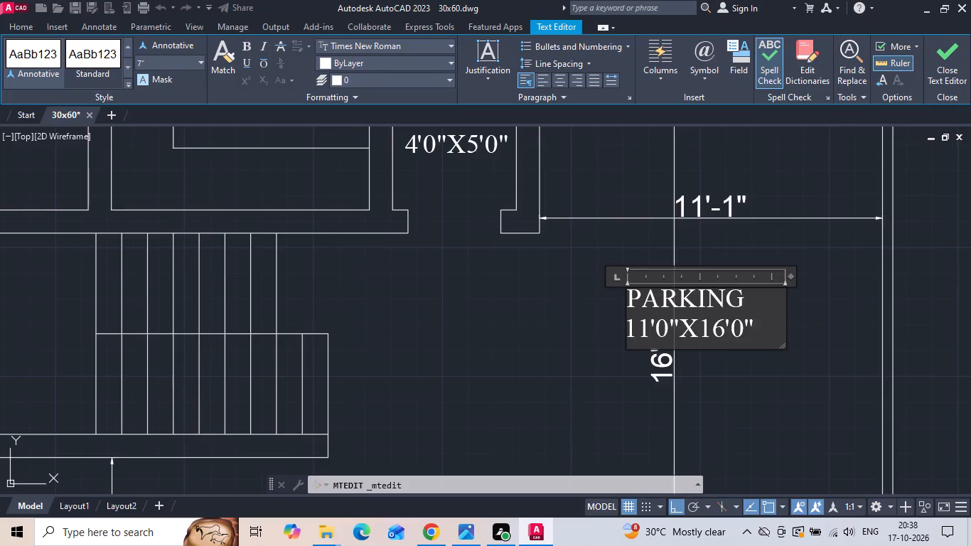
left_click(666, 337)
key("BackSpace")
key("1")
left_click(749, 385)
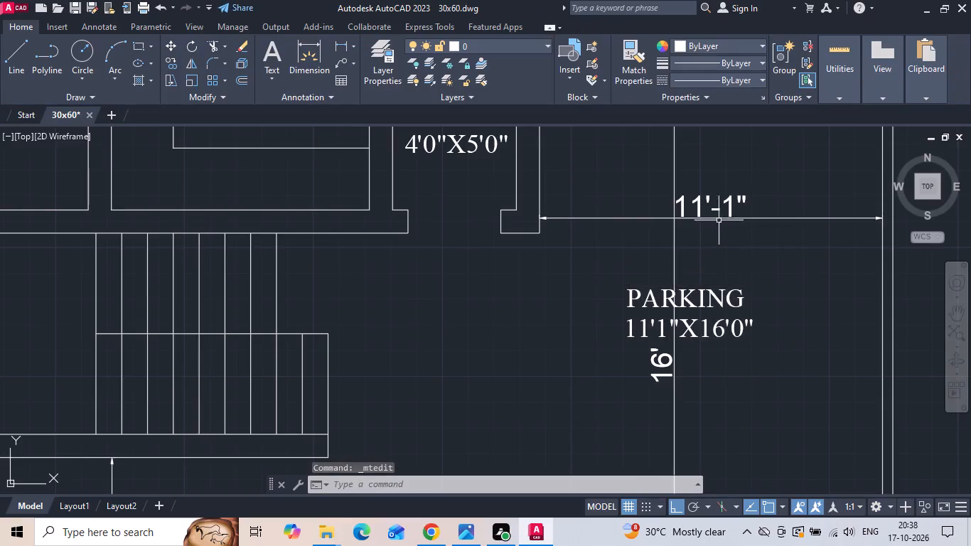
Delete the horizontal and vertical dimensions crossing the parking area.
left_click_drag(707, 153, 646, 202)
left_click(633, 235)
key("Delete")
Copy the PARKING label into the garden strip below the staircase, with Ortho off, beside the 5' dimension.
scroll(683, 250, "down", 1)
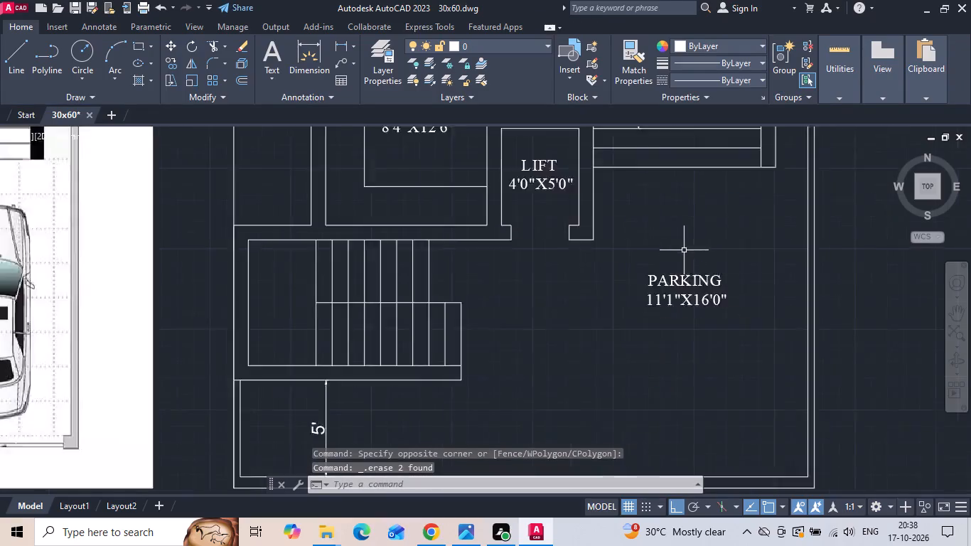
scroll(684, 250, "down", 2)
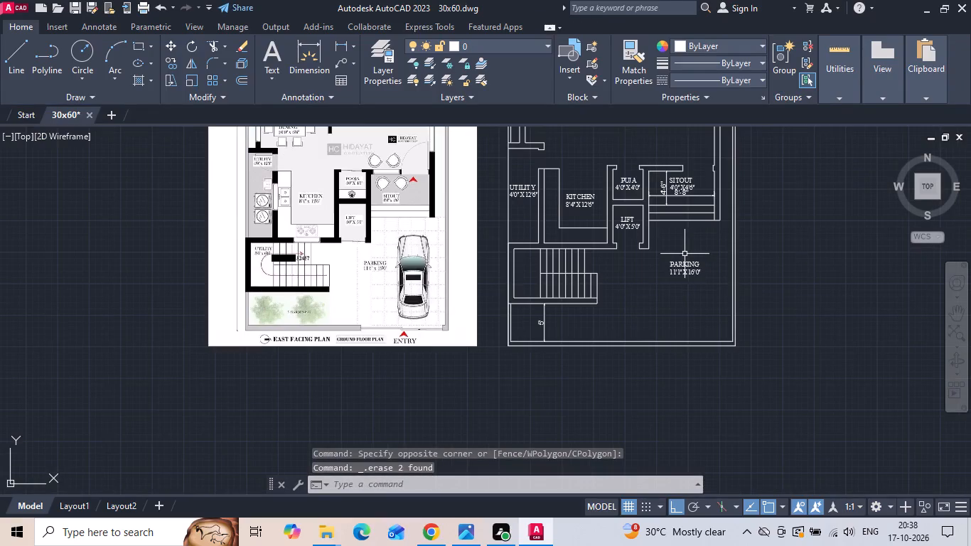
scroll(240, 228, "up", 2)
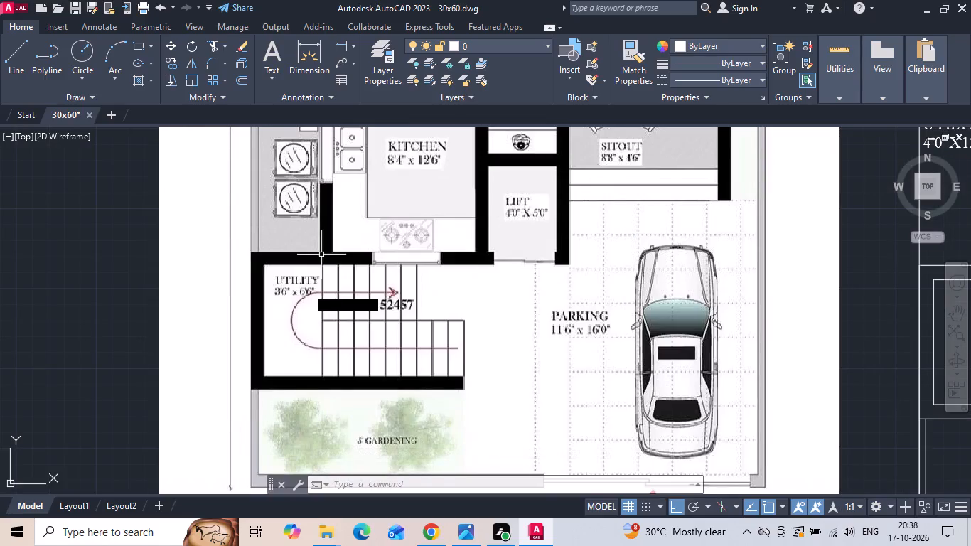
scroll(327, 256, "down", 2)
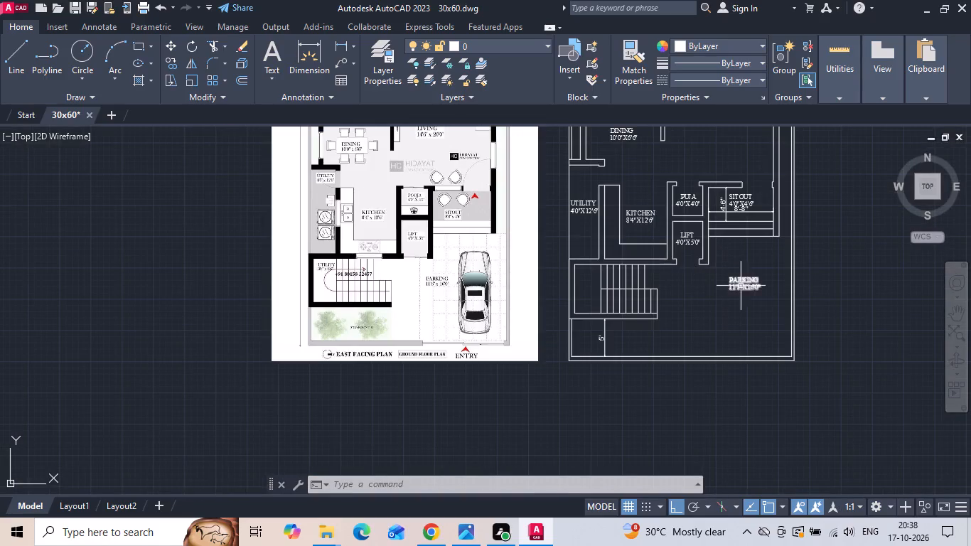
left_click(746, 288)
right_click(746, 285)
left_click(791, 278)
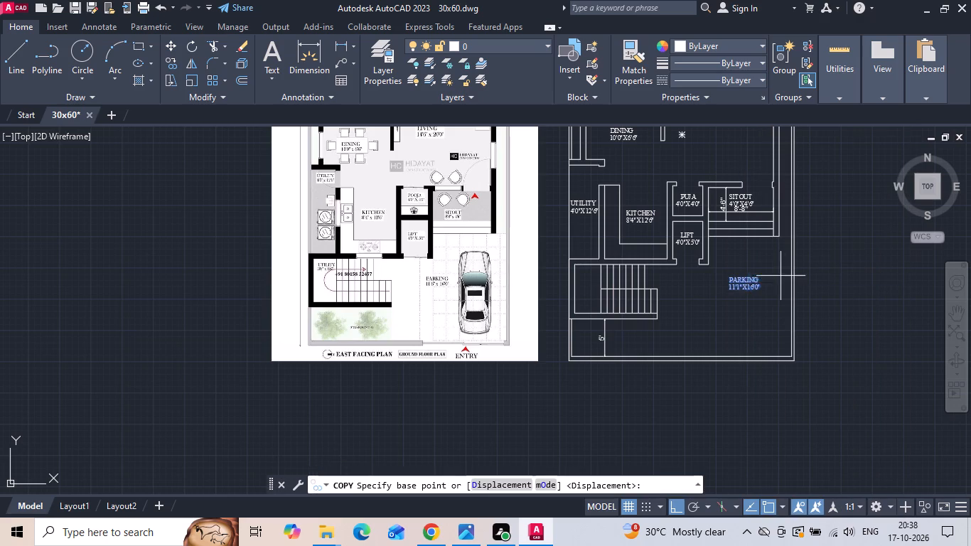
left_click(776, 274)
left_click(670, 506)
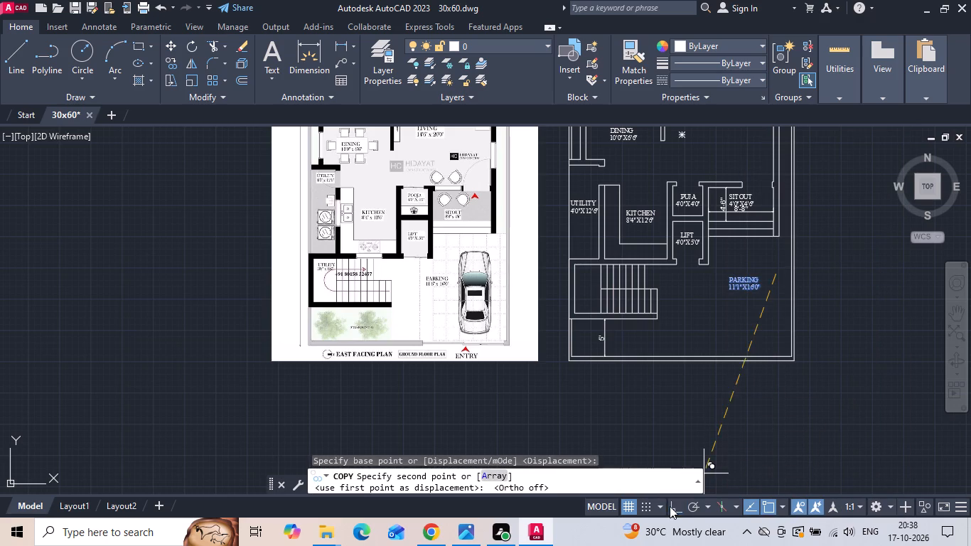
scroll(628, 311, "up", 3)
middle_click_drag(692, 392, 702, 258)
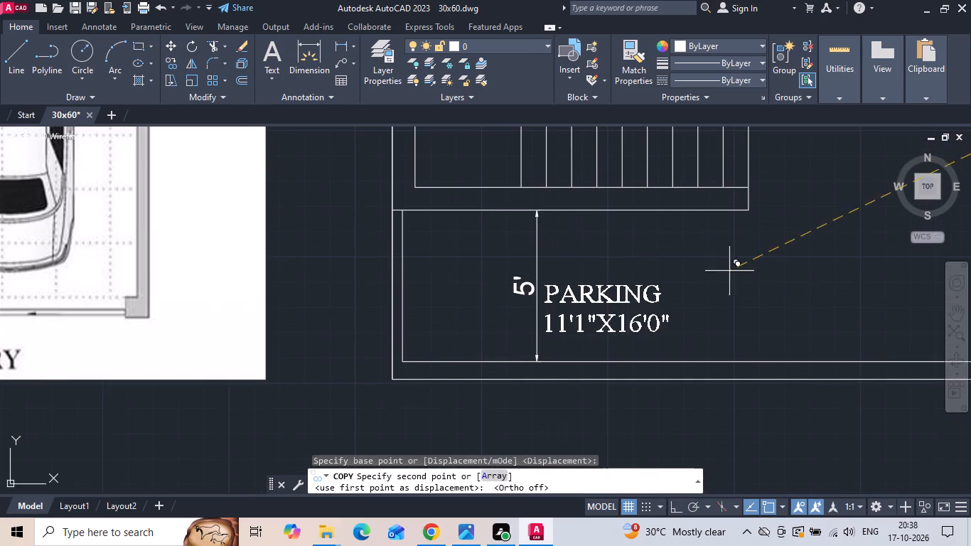
left_click(743, 239)
scroll(761, 261, "down", 1)
key("Escape")
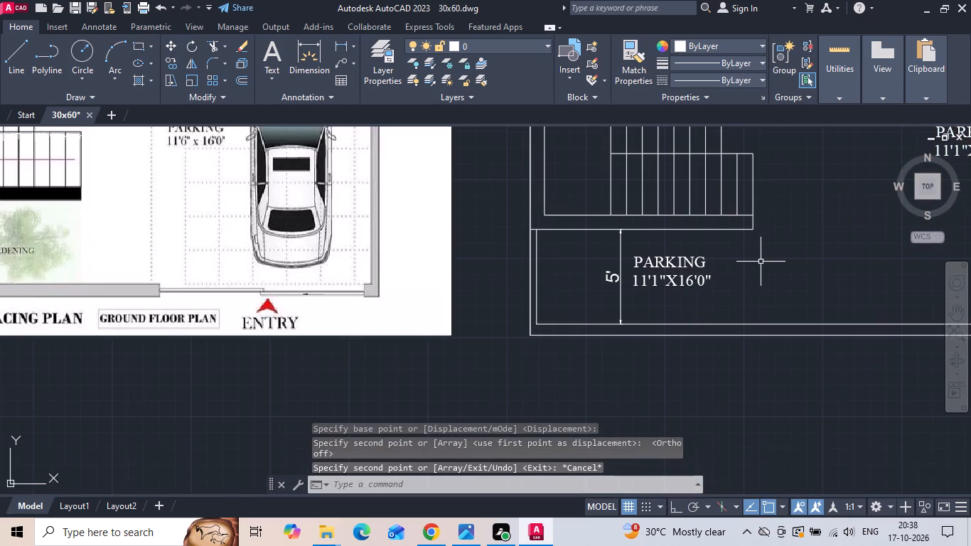
Remove the size line 11'1"X16'0" from the copied PARKING label in the garden strip.
middle_click_drag(73, 268, 190, 277)
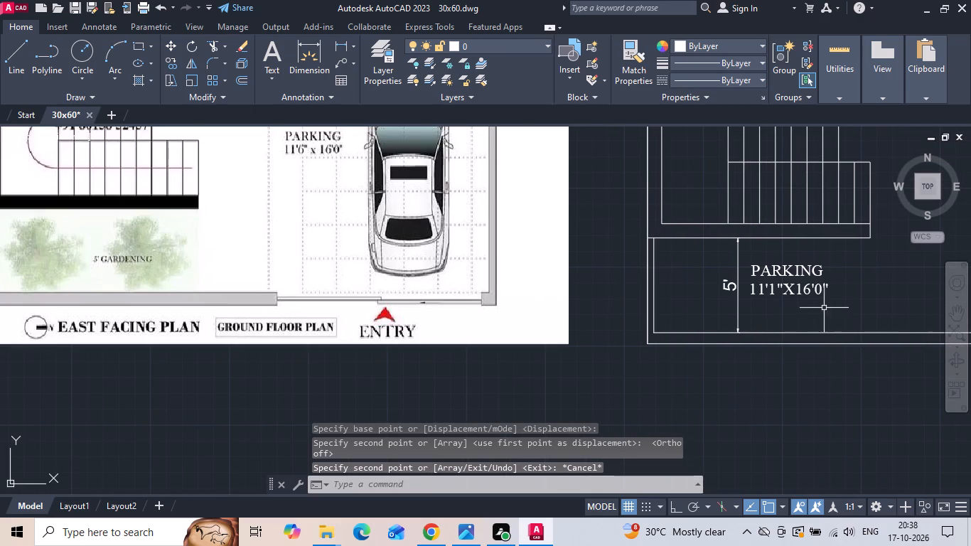
left_click(807, 278)
left_click(806, 276)
double_click(804, 270)
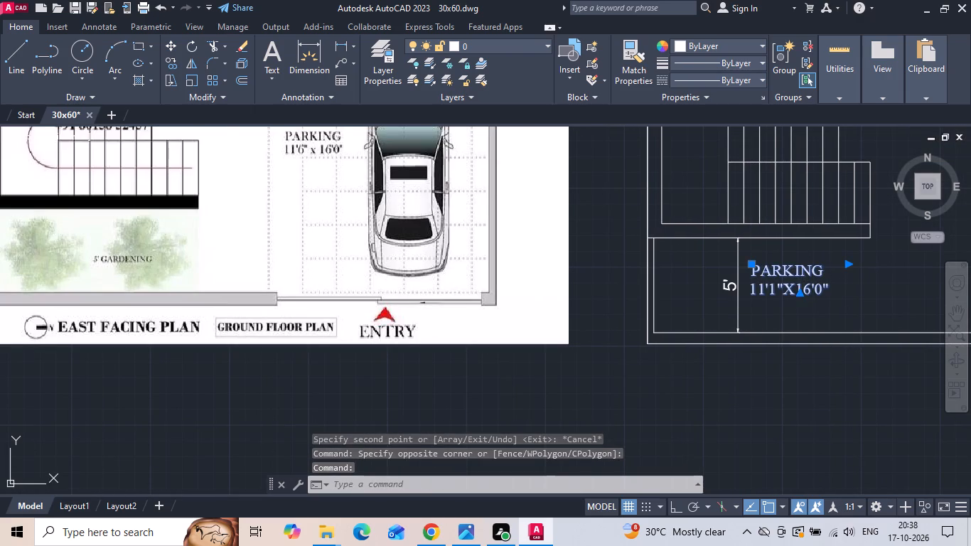
scroll(816, 276, "up", 2)
left_click_drag(841, 296, 625, 298)
key("BackSpace")
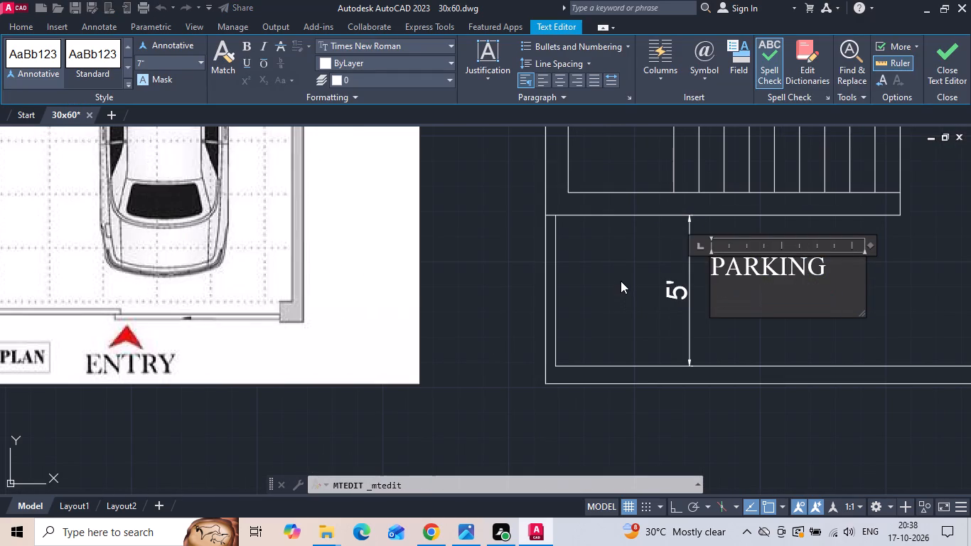
Replace the word PARKING in the garden strip's label with 5' GARDENING.
left_click(715, 269)
left_click(717, 264)
type("5'")
key("space")
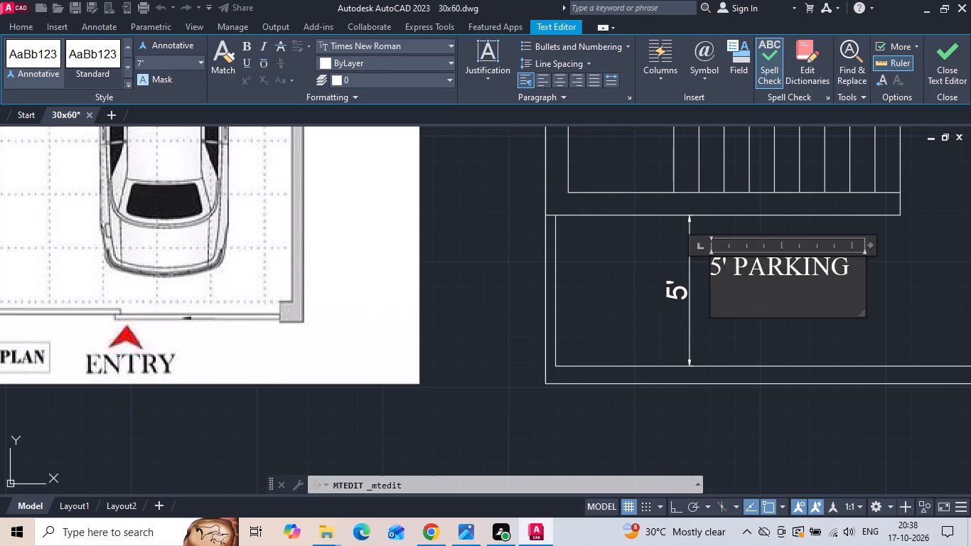
type("GARDENING")
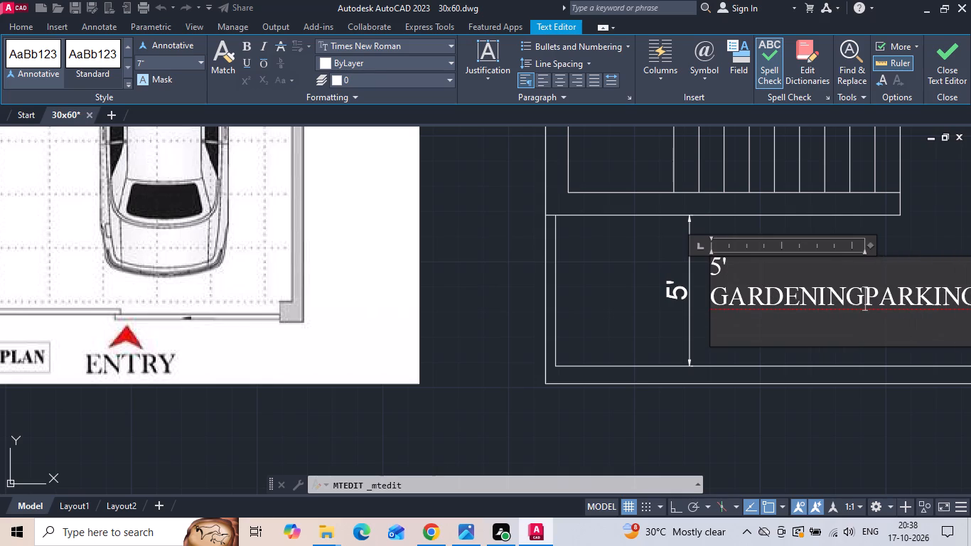
scroll(717, 264, "down", 1)
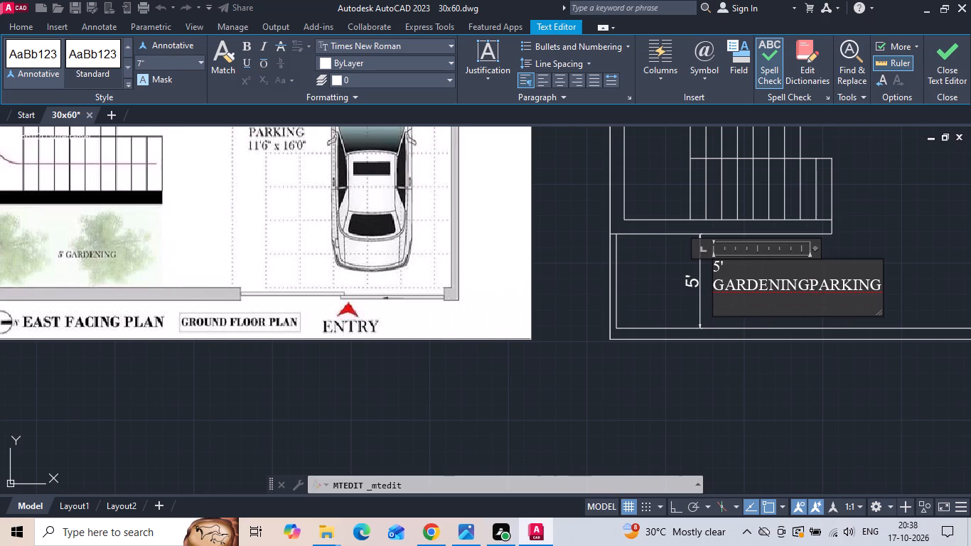
left_click(879, 291)
key("BackSpace")
key("BackSpace")
key("BackSpace")
key("BackSpace")
key("BackSpace")
key("BackSpace")
key("BackSpace")
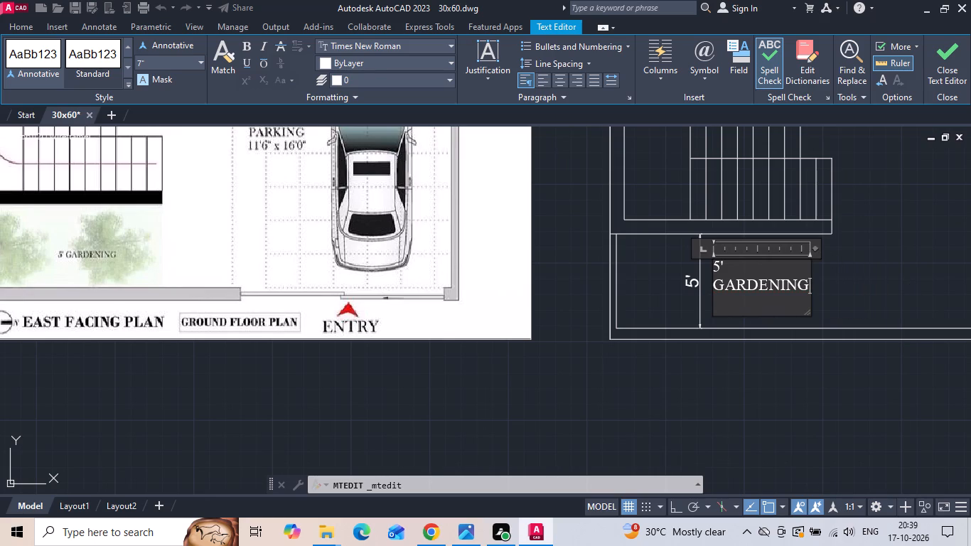
left_click(879, 291)
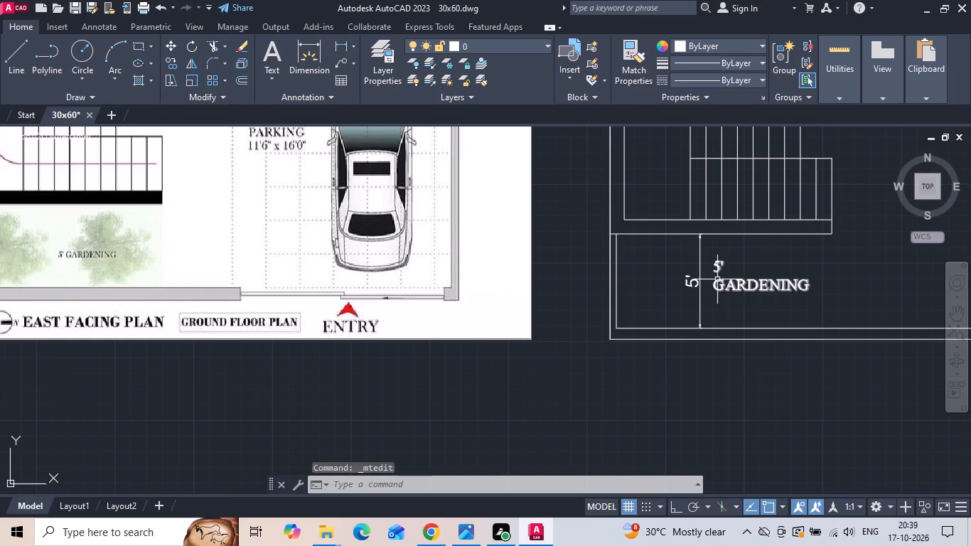
Rework the garden strip's label into a single line reading 5'GARDENING.
double_click(717, 279)
type("5'")
left_click_drag(725, 270, 648, 269)
key("BackSpace")
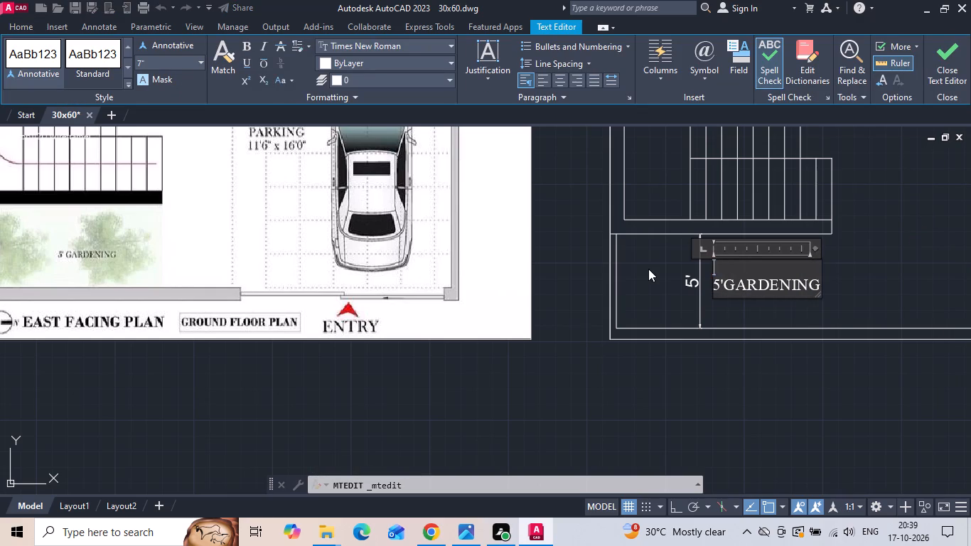
key("BackSpace")
key("BackSpace")
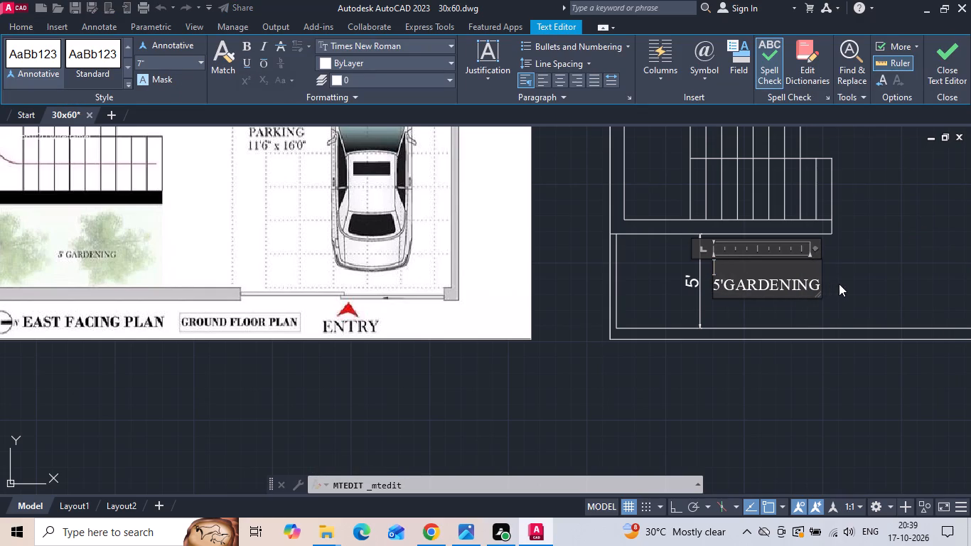
left_click(839, 284)
Delete the vertical 5' dimension in the garden strip.
left_click(704, 301)
left_click(676, 303)
key("Delete")
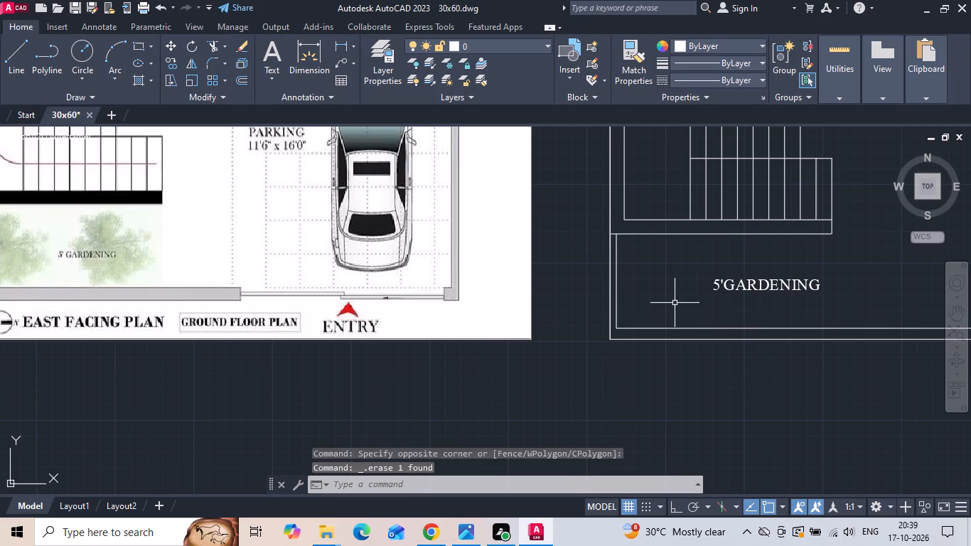
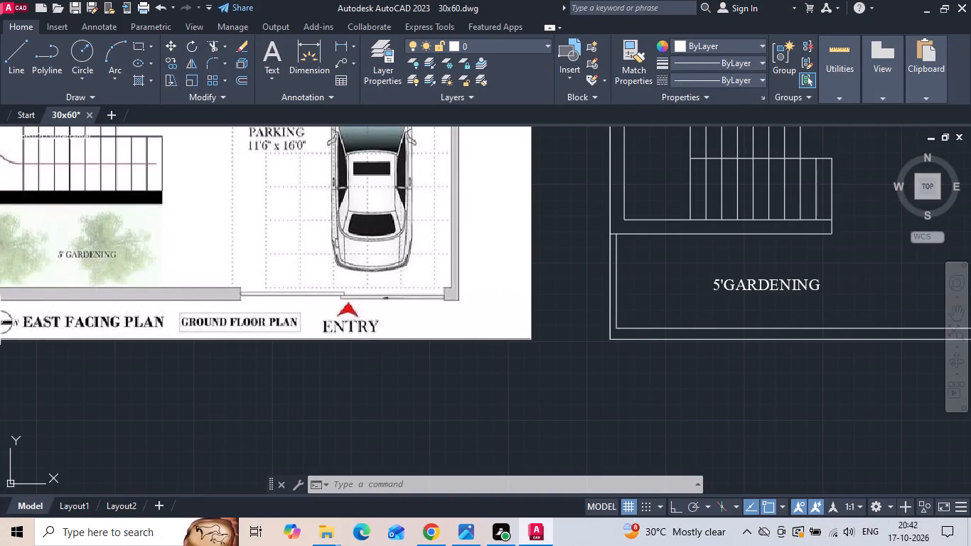
Change the size line of the SITOUT label to 8'8"X4'6".
scroll(485, 251, "down", 3)
scroll(595, 159, "up", 2)
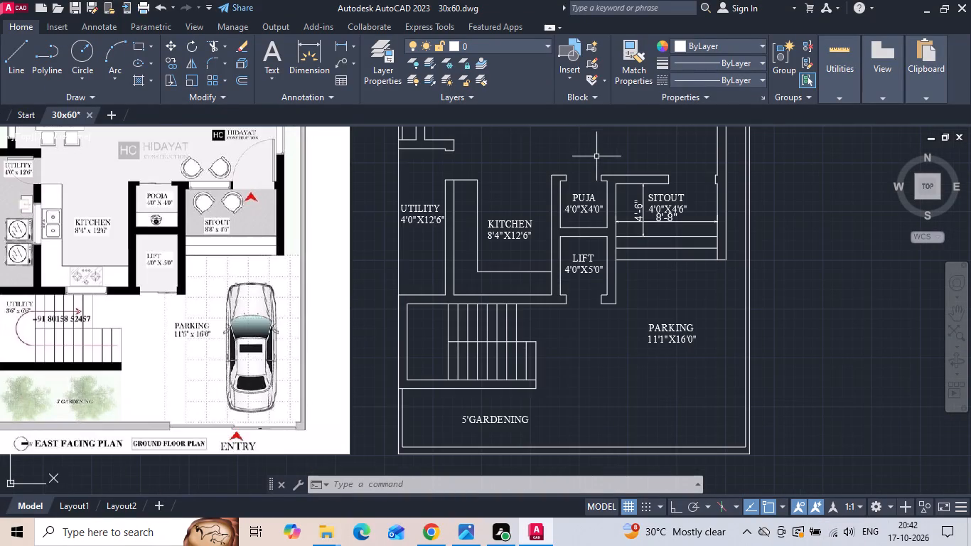
scroll(655, 219, "up", 2)
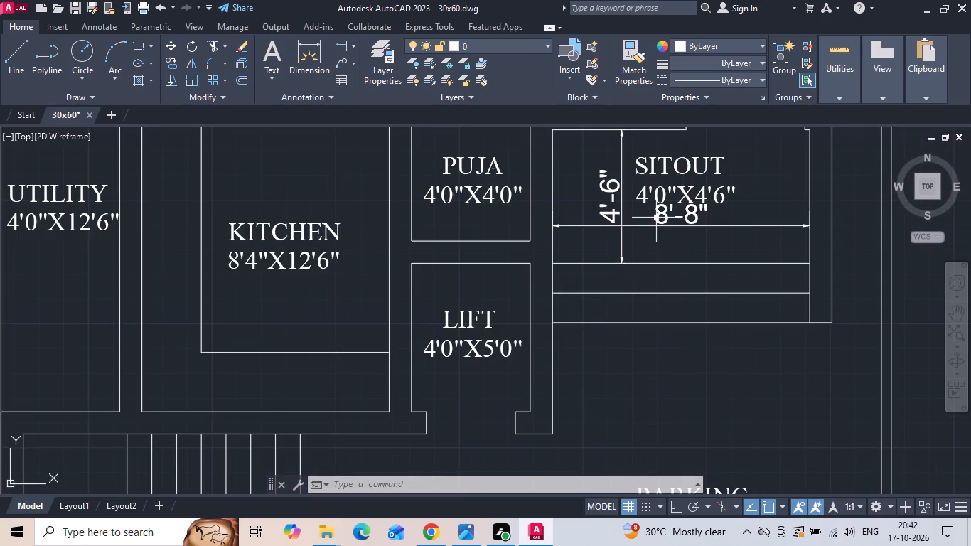
left_click(657, 216)
key("Escape")
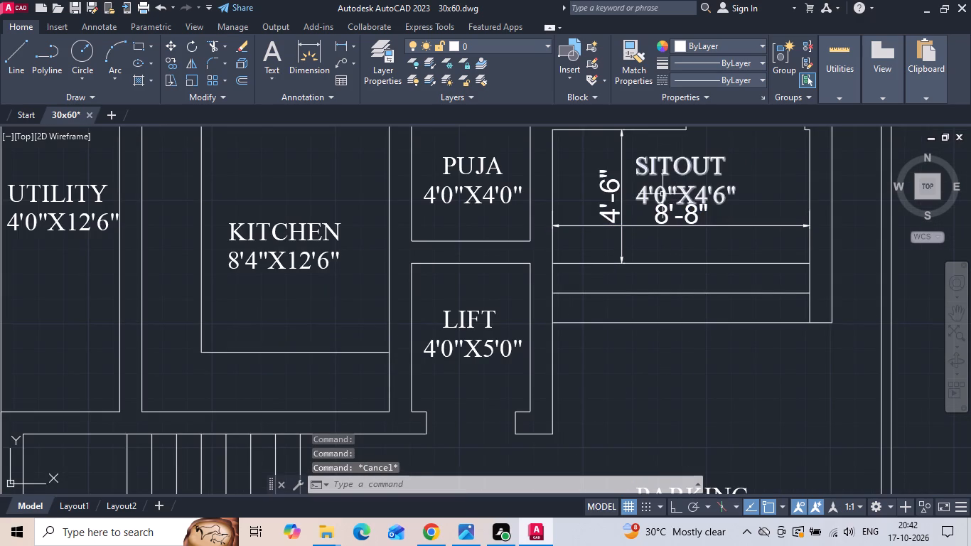
double_click(665, 196)
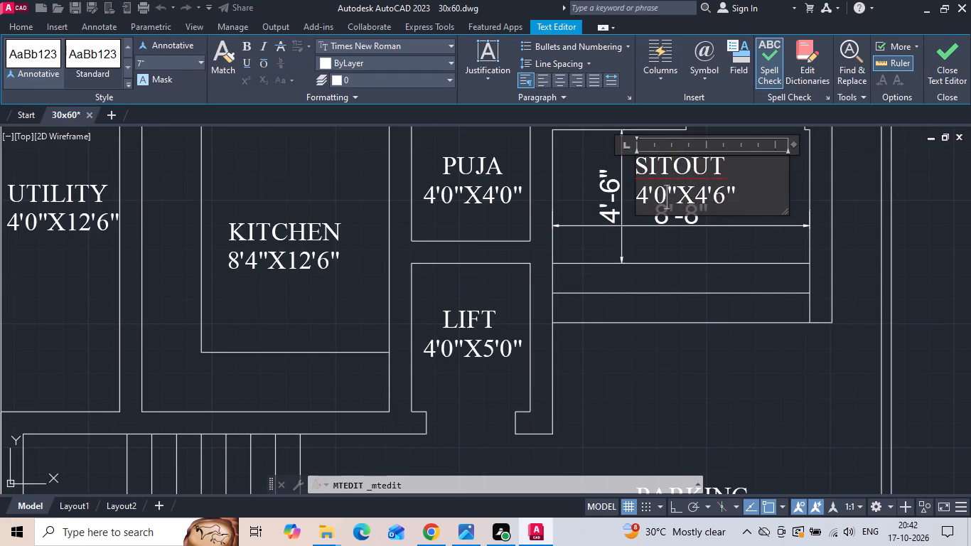
key("BackSpace")
key("8")
left_click(648, 195)
key("BackSpace")
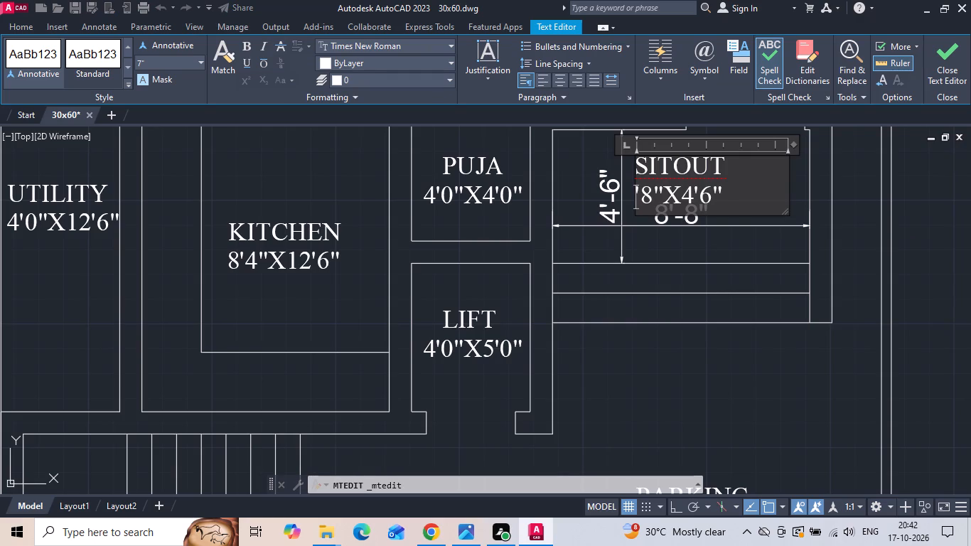
key("8")
left_click(633, 227)
Delete the 4'-6" and 8'-8" dimensions from the sitout area.
left_click(623, 249)
left_click_drag(611, 209, 589, 241)
key("Delete")
left_click_drag(628, 218, 610, 243)
left_click(610, 243)
key("Delete")
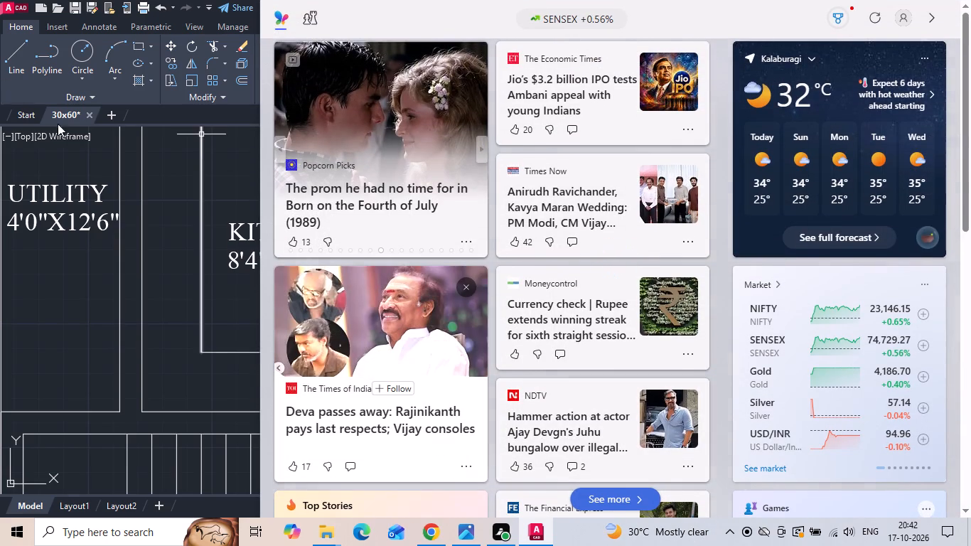
key("Escape")
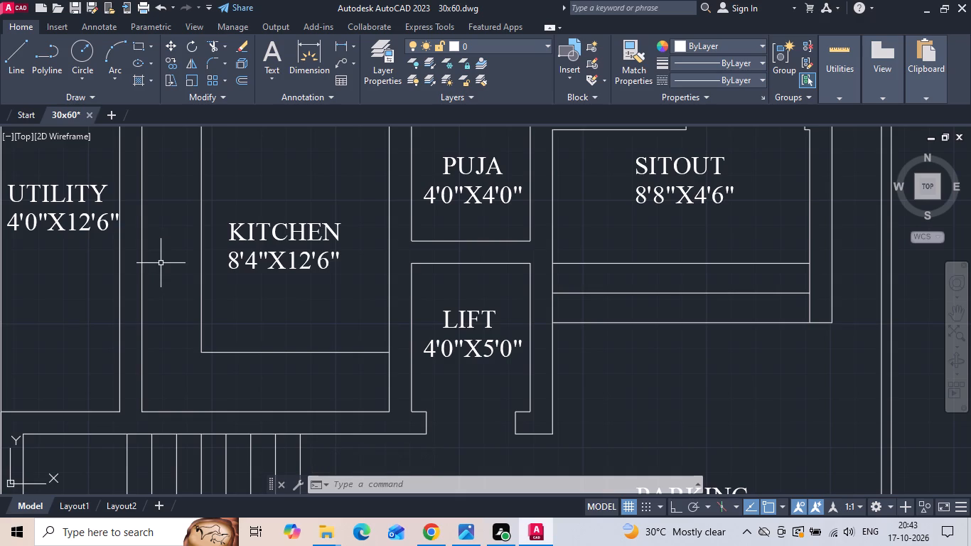
Save the drawing.
key("ctrl+s")
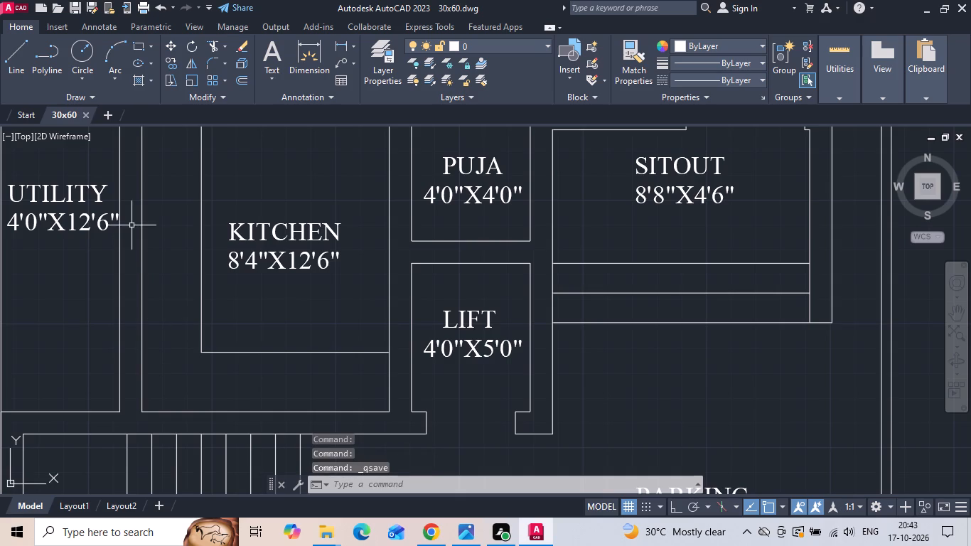
Turn on Ortho mode for drawing lines in the empty area beside the sitout's outer walls.
scroll(536, 287, "down", 1)
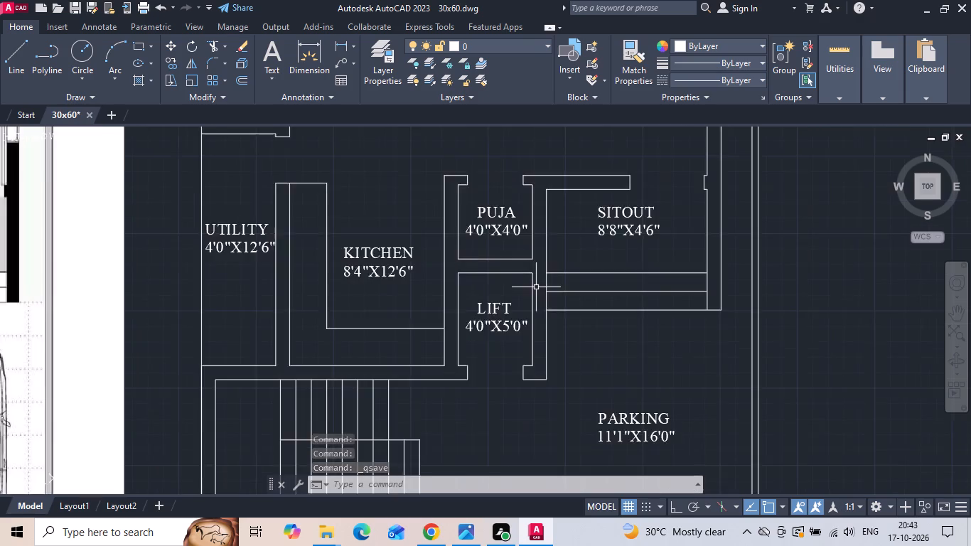
scroll(536, 287, "down", 1)
middle_click_drag(272, 317, 316, 330)
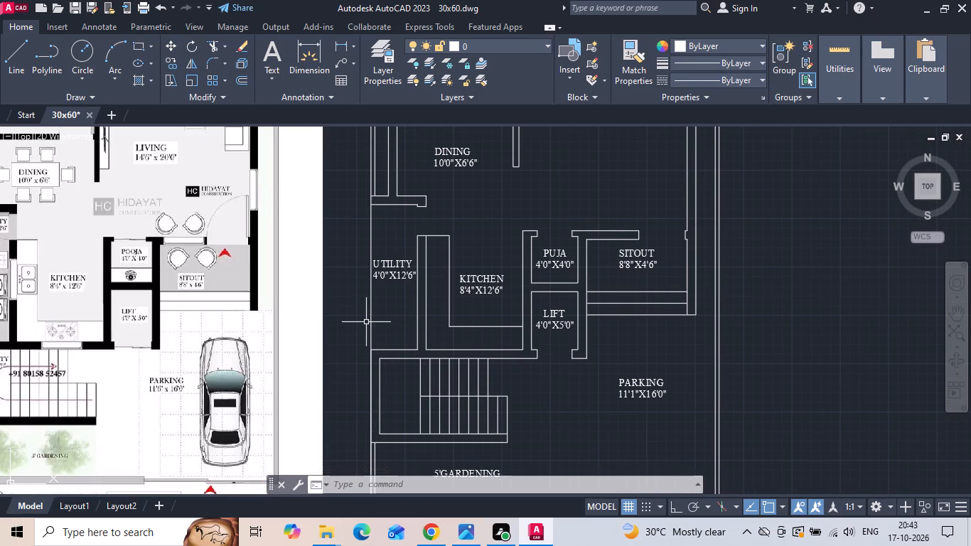
type("L")
key("space")
scroll(730, 221, "up", 2)
middle_click_drag(721, 223, 539, 259)
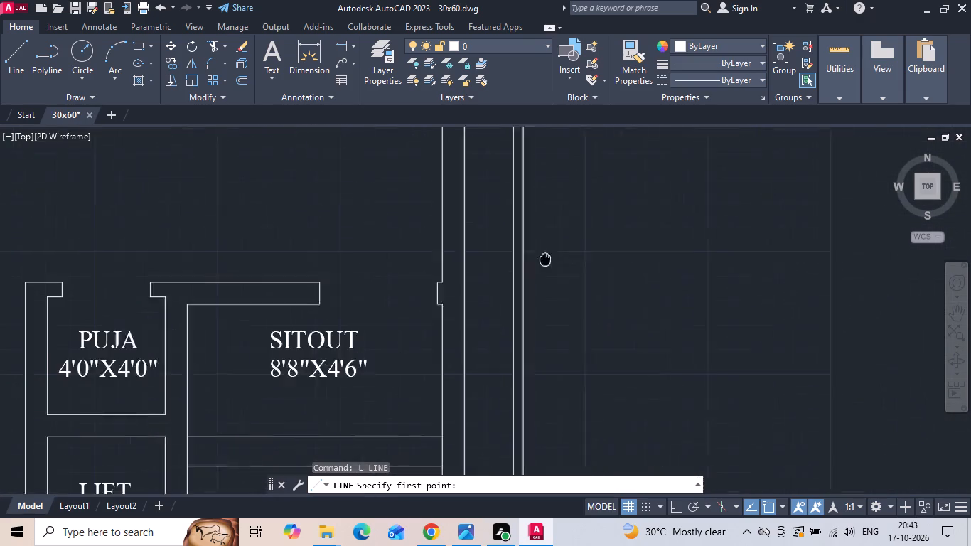
middle_click_drag(539, 259, 526, 259)
left_click_drag(621, 333, 617, 303)
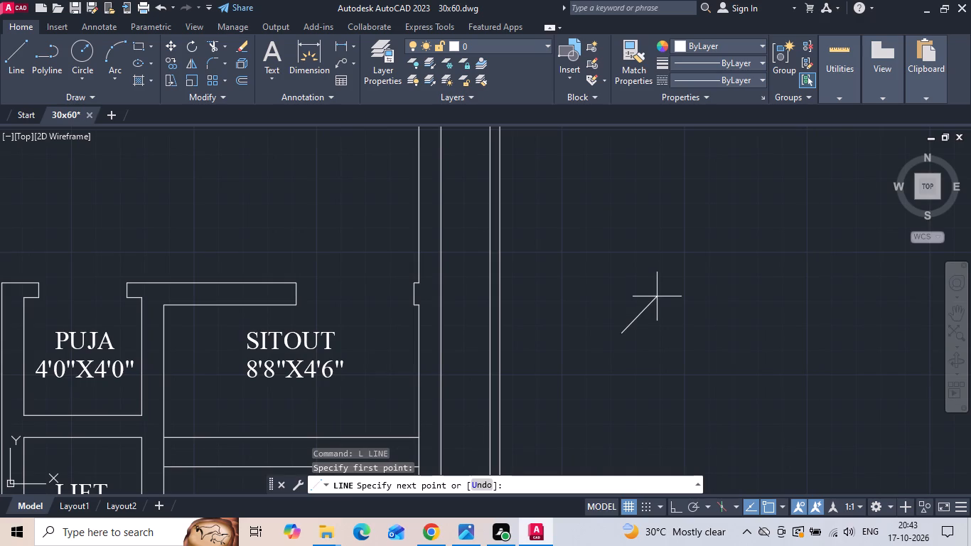
key("F8")
key("Escape")
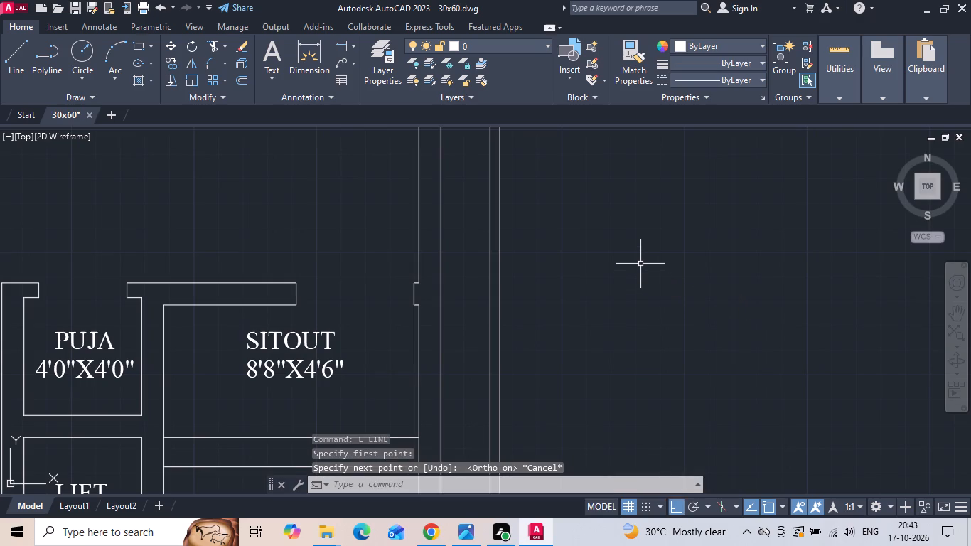
Draw a 4' vertical line beside the plan and a 4' horizontal line running right from its lower end.
key("l")
key("space")
left_click_drag(601, 245, 596, 282)
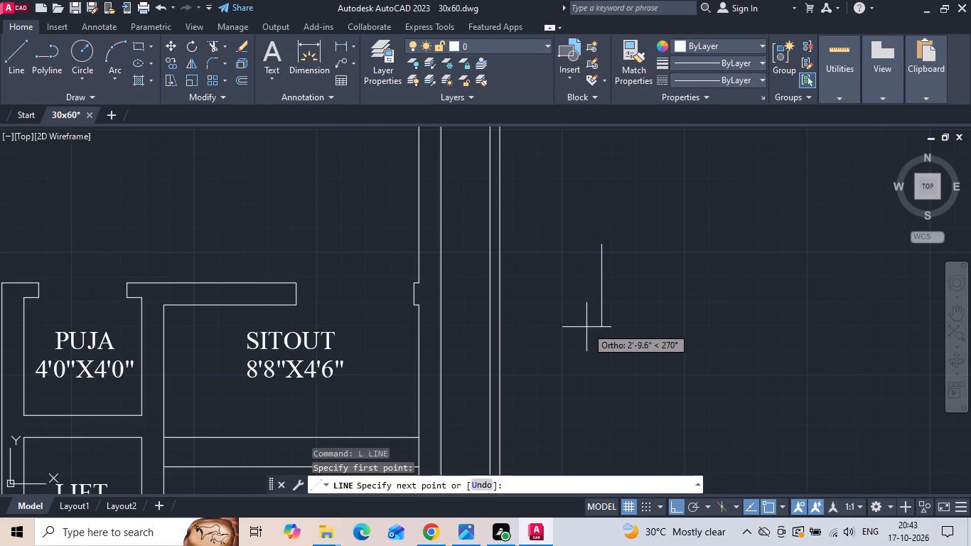
type("4'")
key("Return")
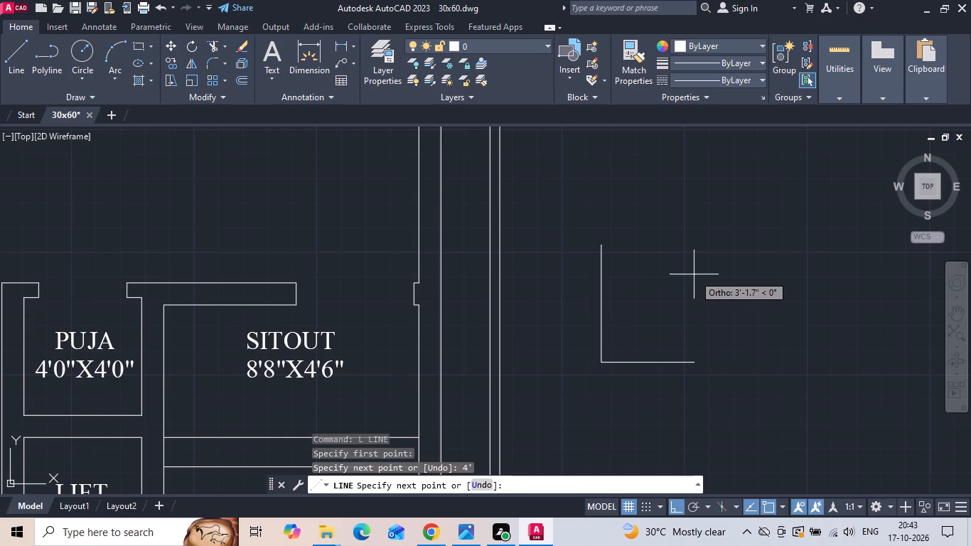
type("4'")
key("Return")
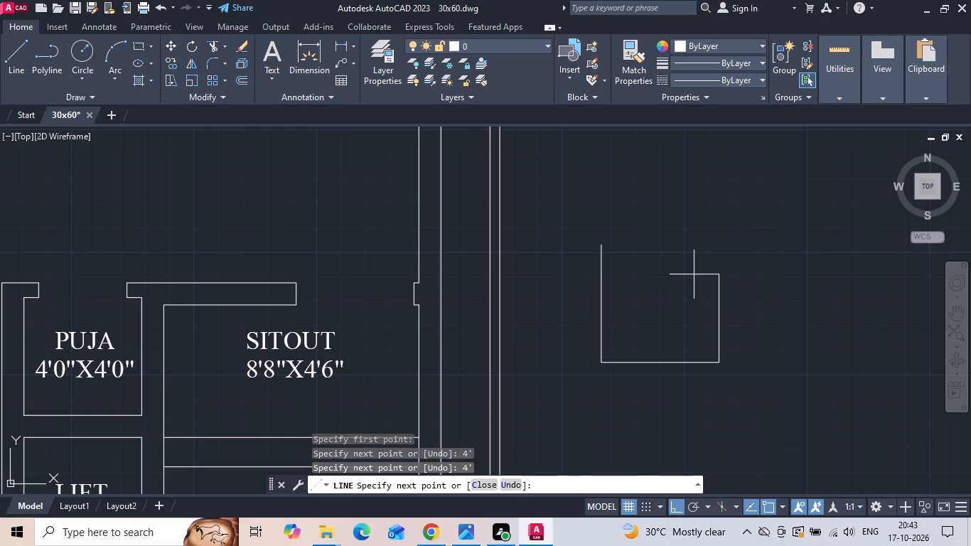
key("Escape")
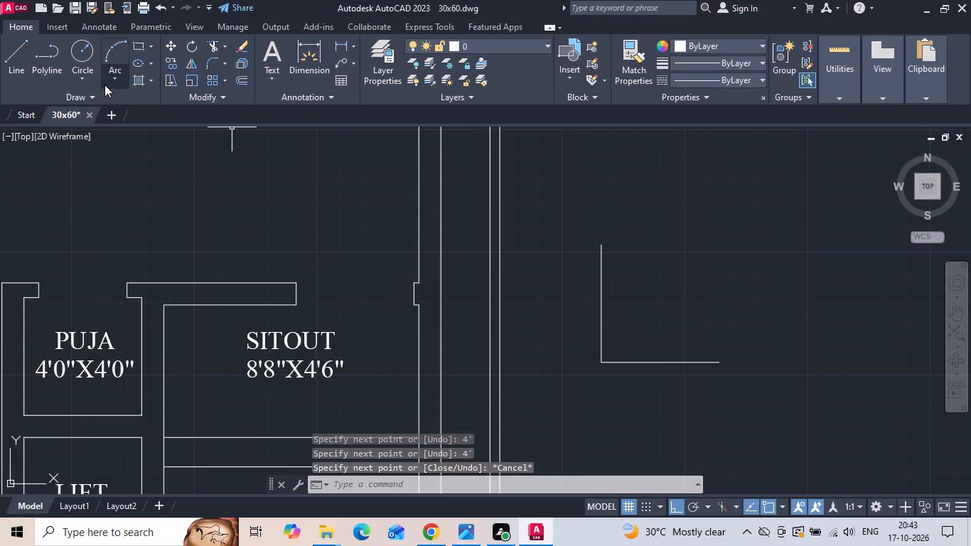
Add a Start, Center, End arc from the horizontal line's free end around the corner to the vertical line's top.
left_click(109, 87)
left_click(119, 144)
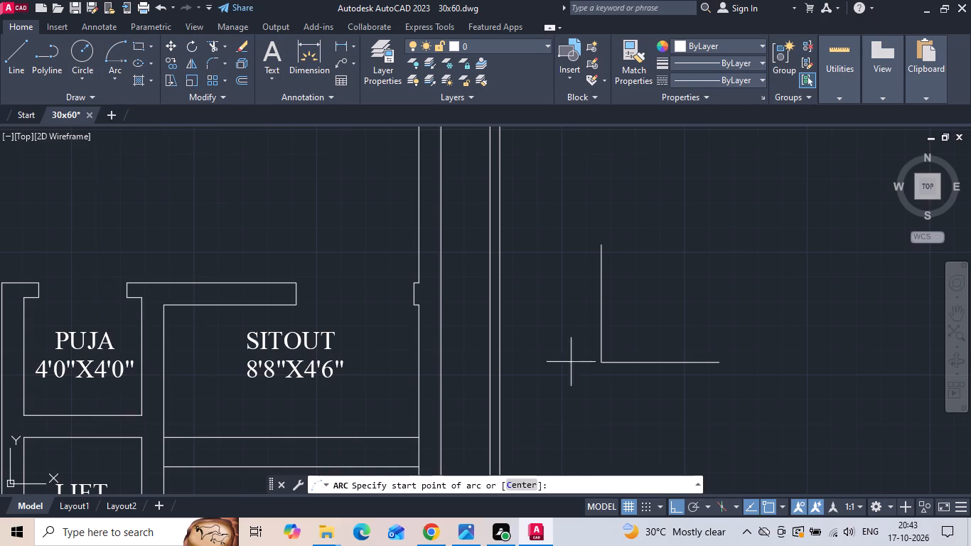
left_click(722, 365)
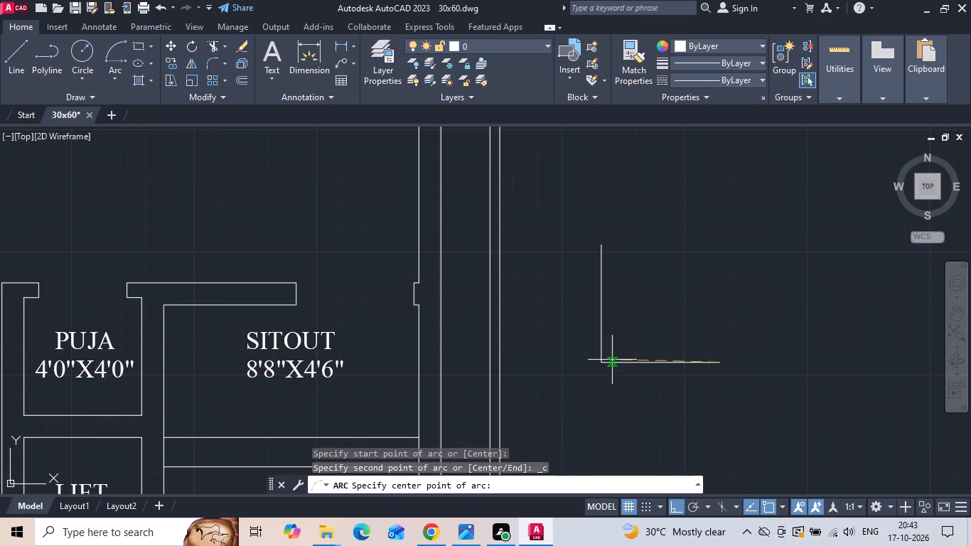
left_click(598, 362)
left_click(606, 203)
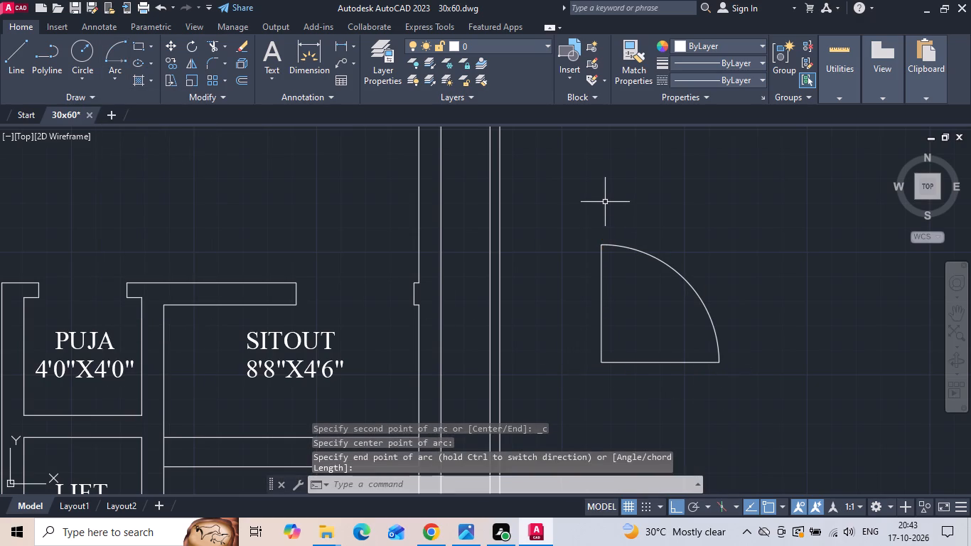
Copy the 4' vertical line 1" to the right to give the door leaf its thickness.
scroll(612, 323, "up", 1)
left_click_drag(623, 248, 603, 260)
left_click(549, 295)
right_click(547, 295)
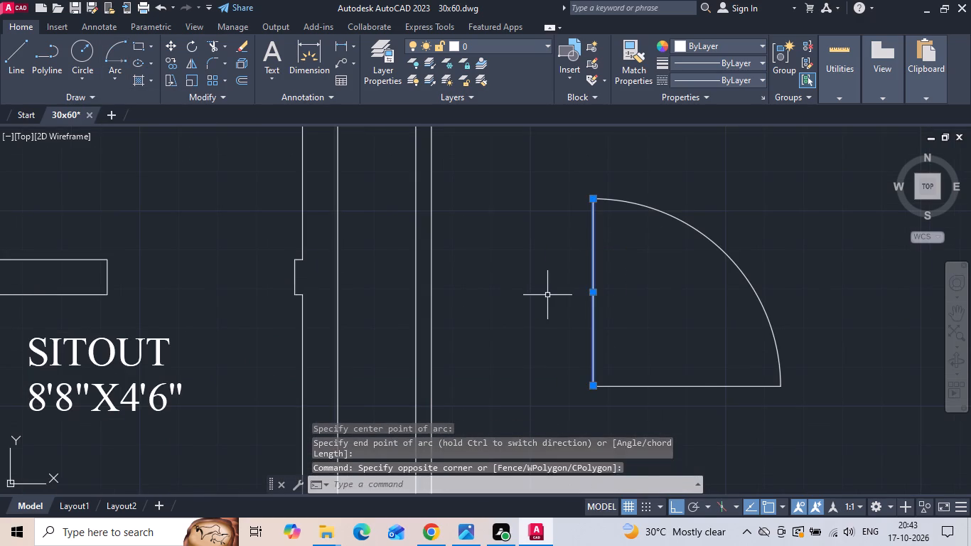
scroll(652, 318, "down", 3)
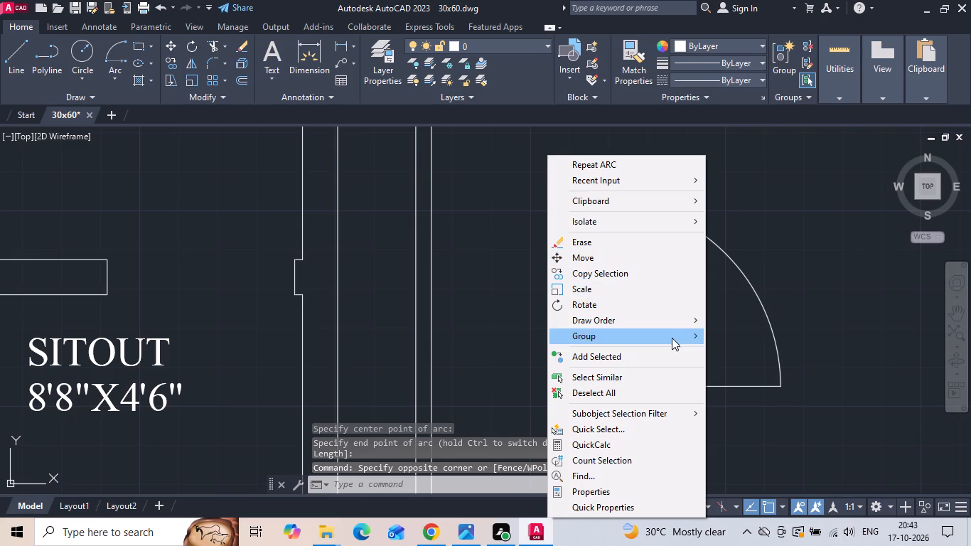
left_click(628, 276)
scroll(643, 299, "down", 3)
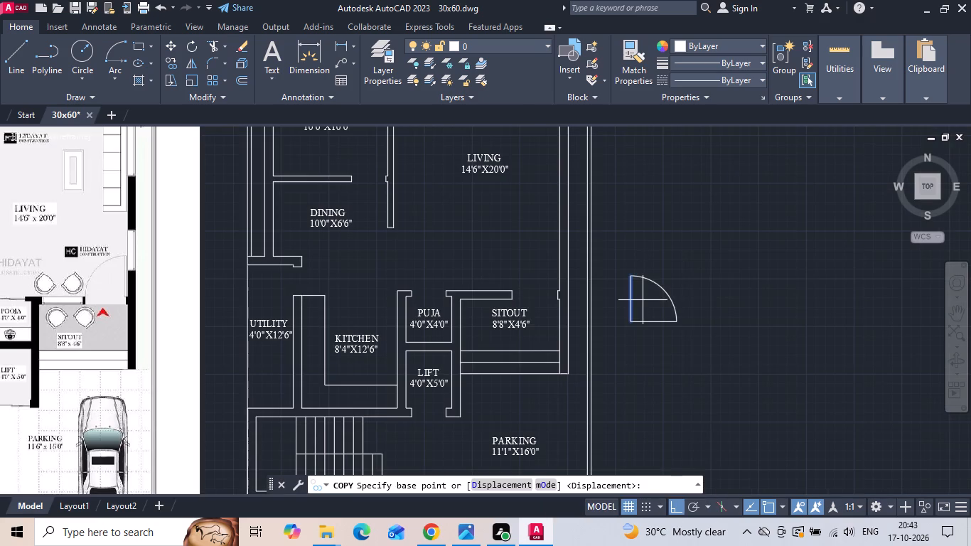
scroll(643, 300, "up", 3)
left_click(643, 300)
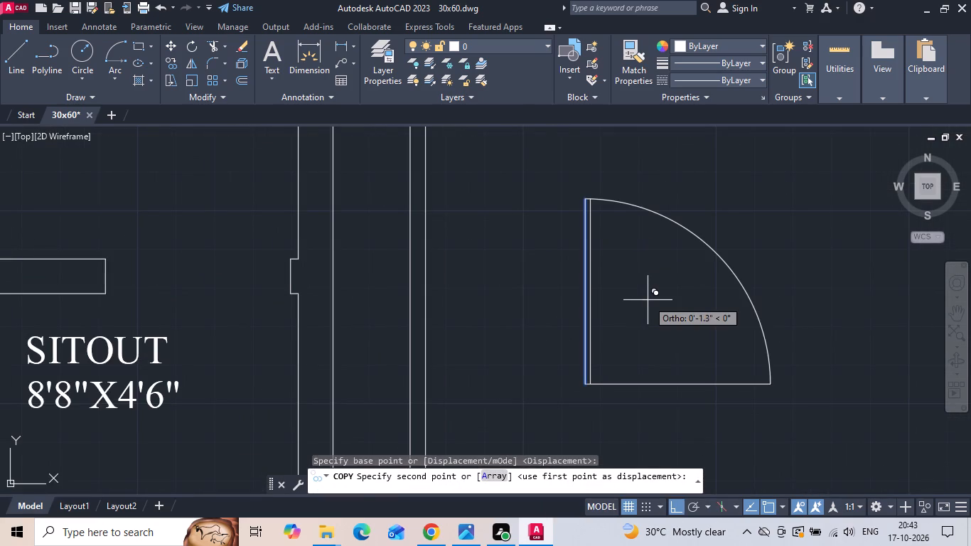
key("1")
key("Return")
key("Escape")
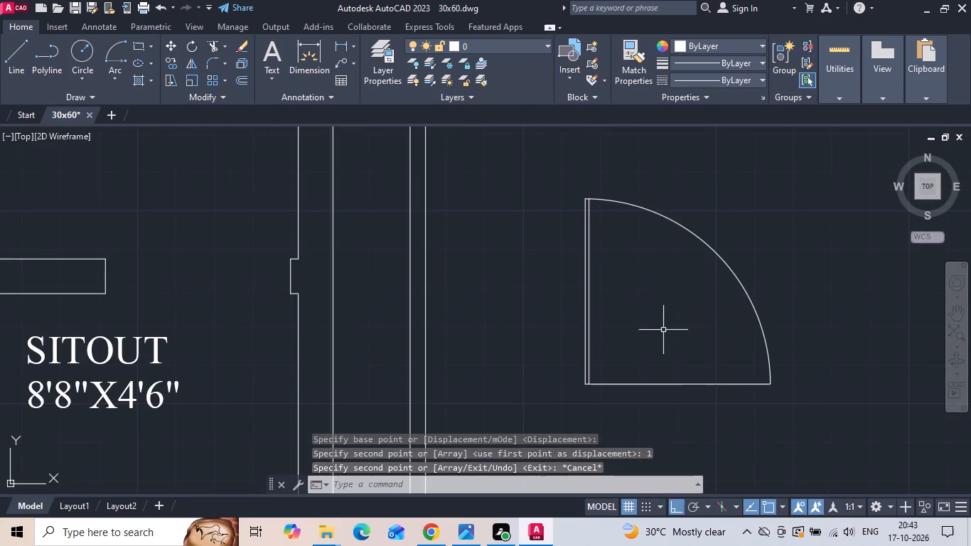
Trim away the horizontal base line of the 4' door symbol.
left_click_drag(673, 370, 667, 407)
left_click(666, 409)
key("Escape")
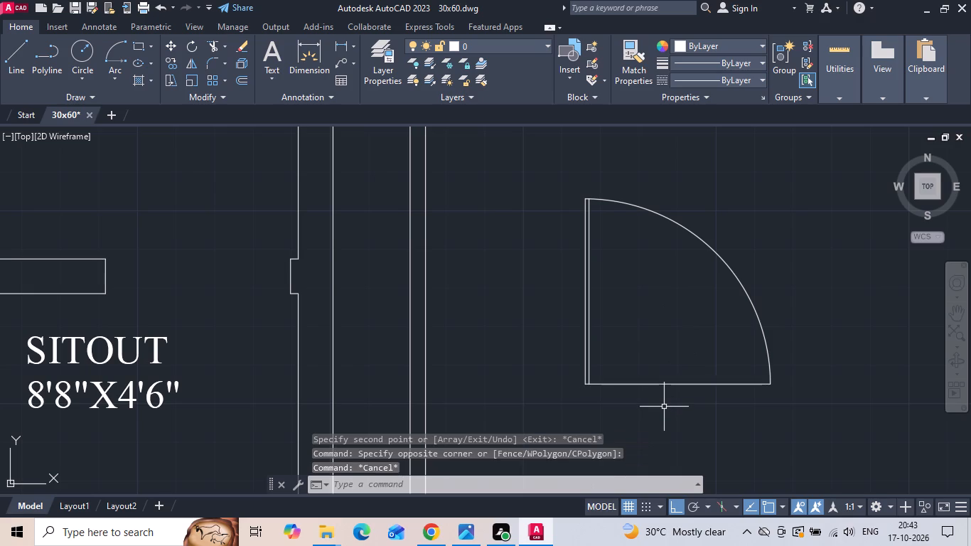
type("TR")
key("space")
left_click_drag(664, 407, 664, 329)
left_click_drag(665, 353, 655, 404)
key("Escape")
Draw a 3' vertical line to the right of the 4' door and a 3' horizontal line from its lower end.
scroll(663, 281, "down", 2)
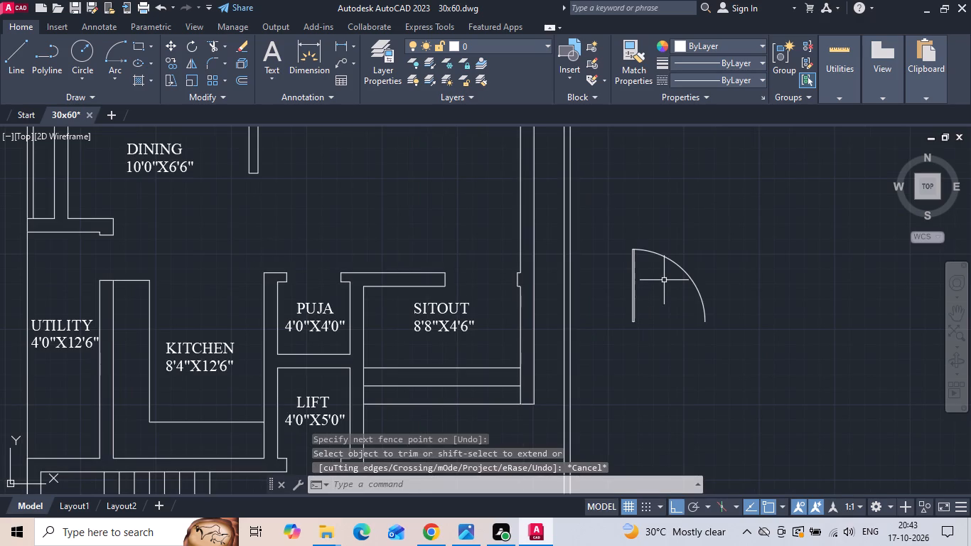
key("l")
key("space")
middle_click_drag(707, 280, 453, 284)
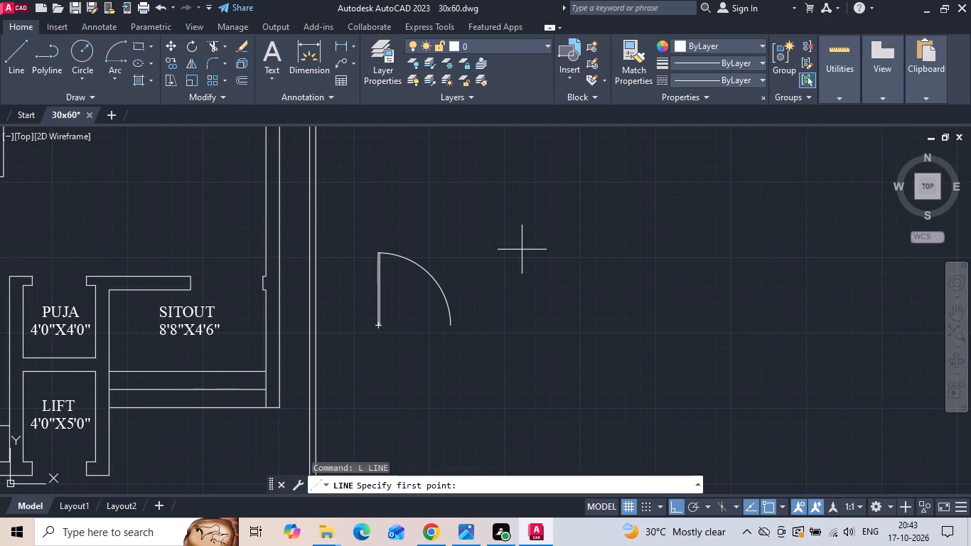
left_click(522, 250)
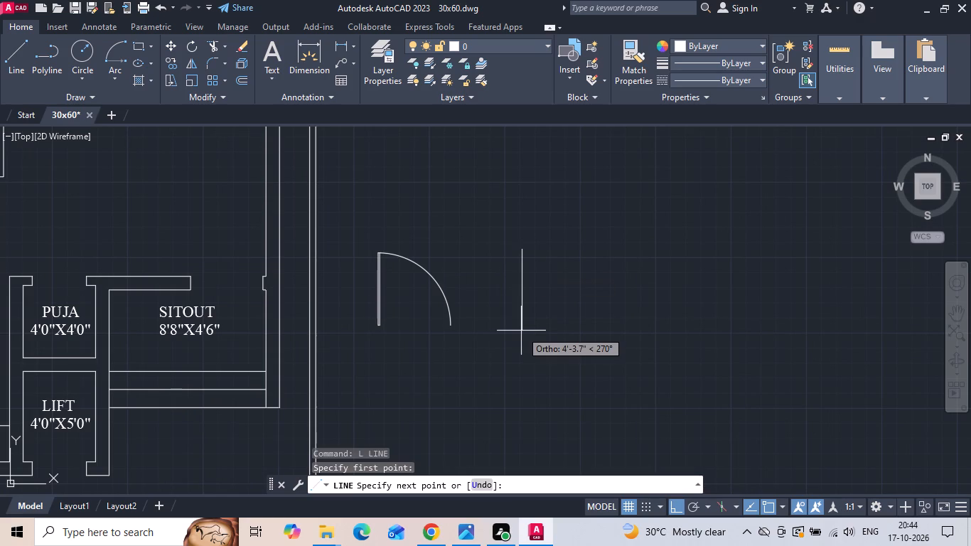
type("3'")
key("Return")
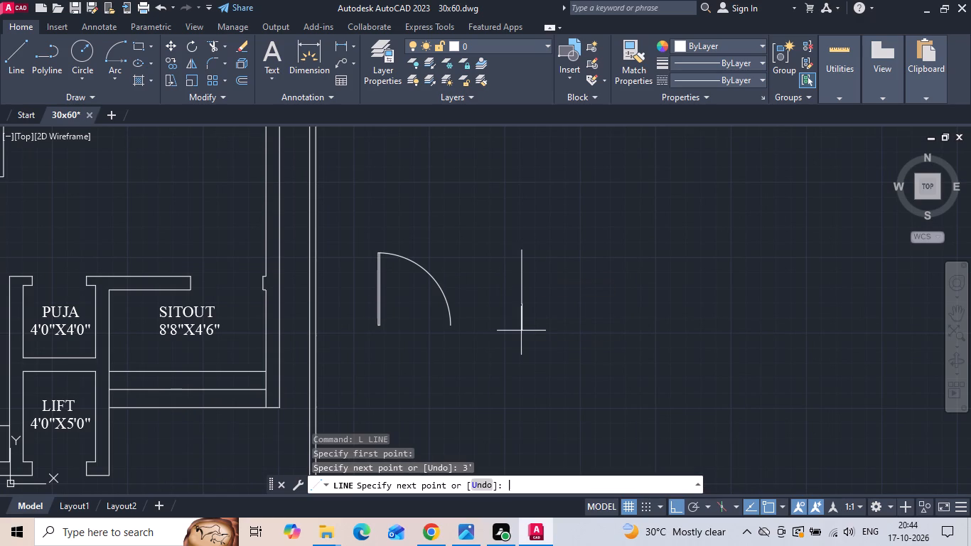
type("3'")
key("Return")
key("Escape")
Copy the 3' vertical line 1" to the right to form the second door's leaf.
scroll(590, 274, "up", 1)
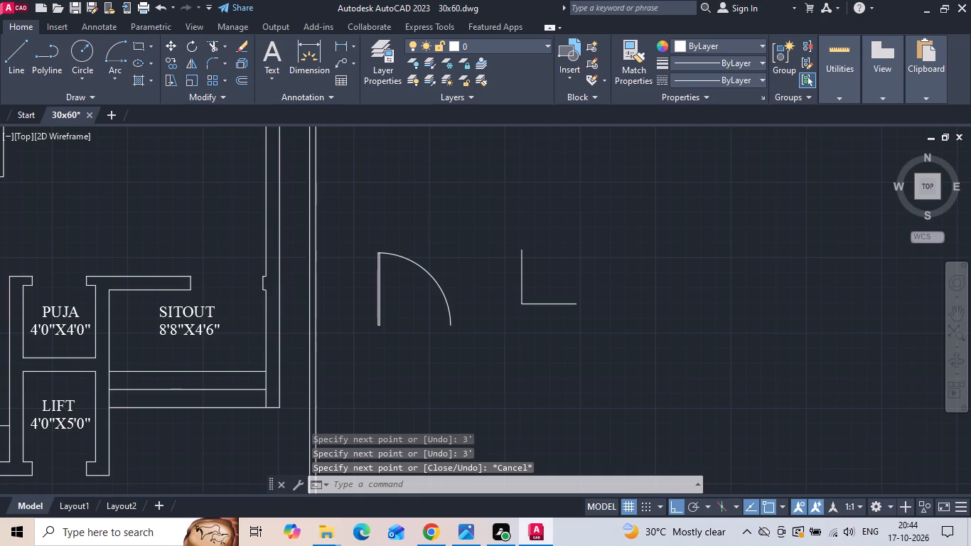
scroll(520, 312, "up", 2)
left_click_drag(490, 272, 438, 257)
left_click(350, 237)
right_click(349, 235)
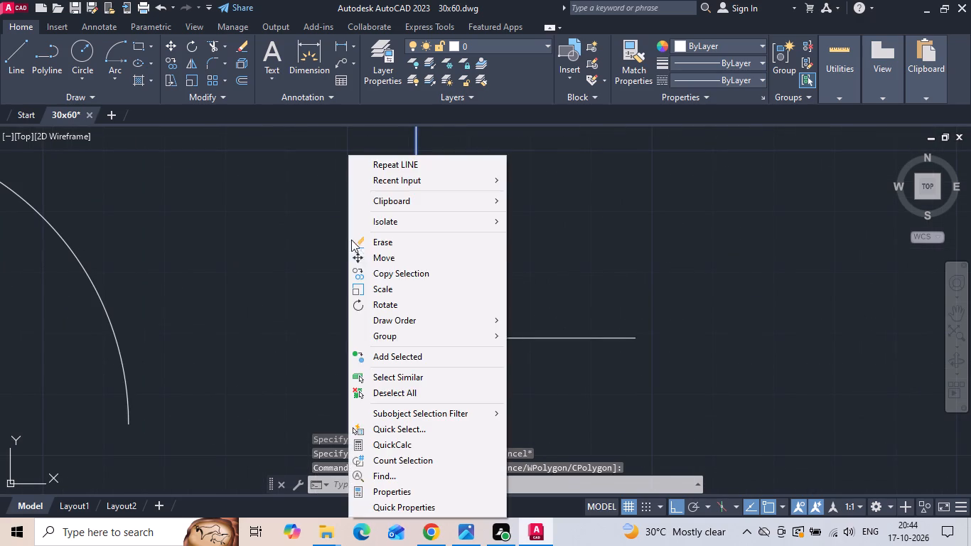
left_click(370, 272)
left_click_drag(464, 252, 498, 255)
type("1")
key("space")
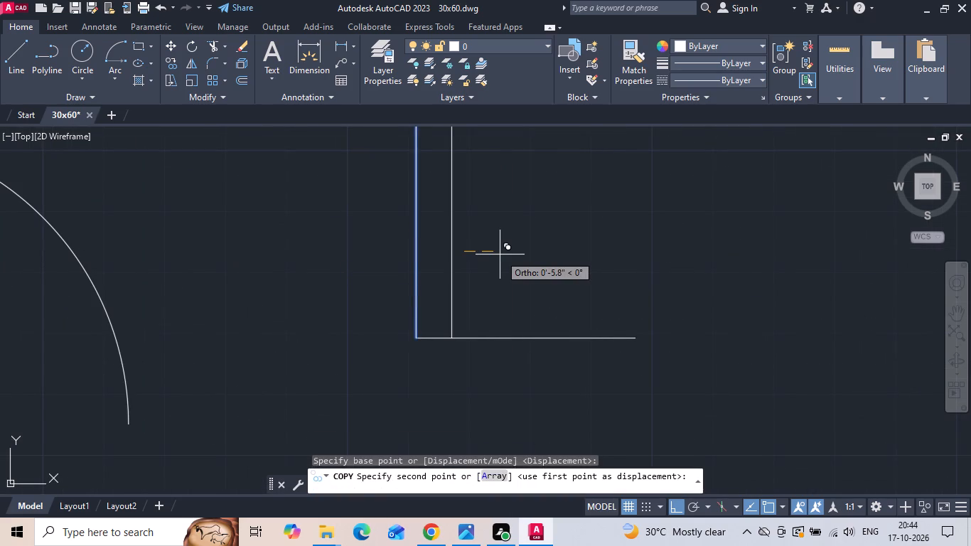
key("Escape")
Draw the 3' door's swing arc by start, center and end, from the base line's far end to the leaf's top.
left_click(115, 82)
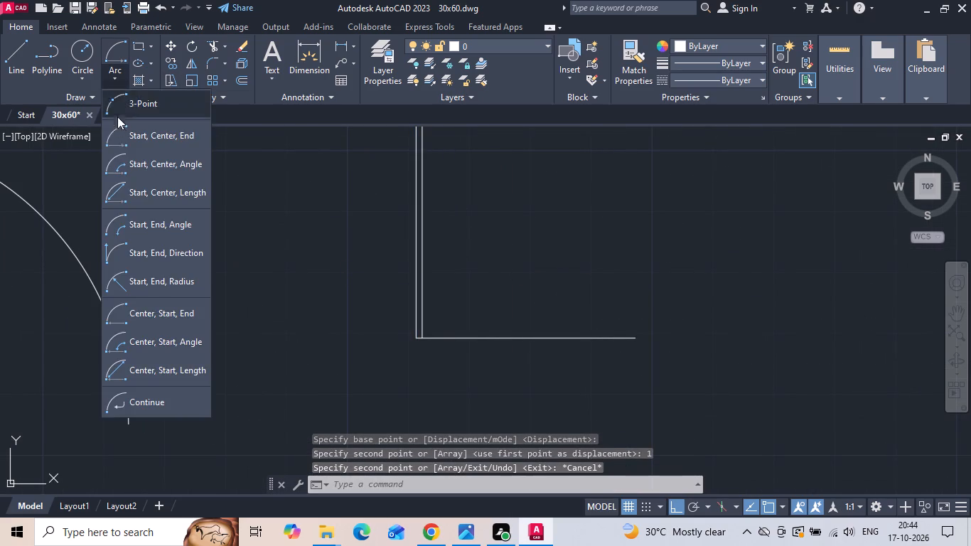
left_click(122, 146)
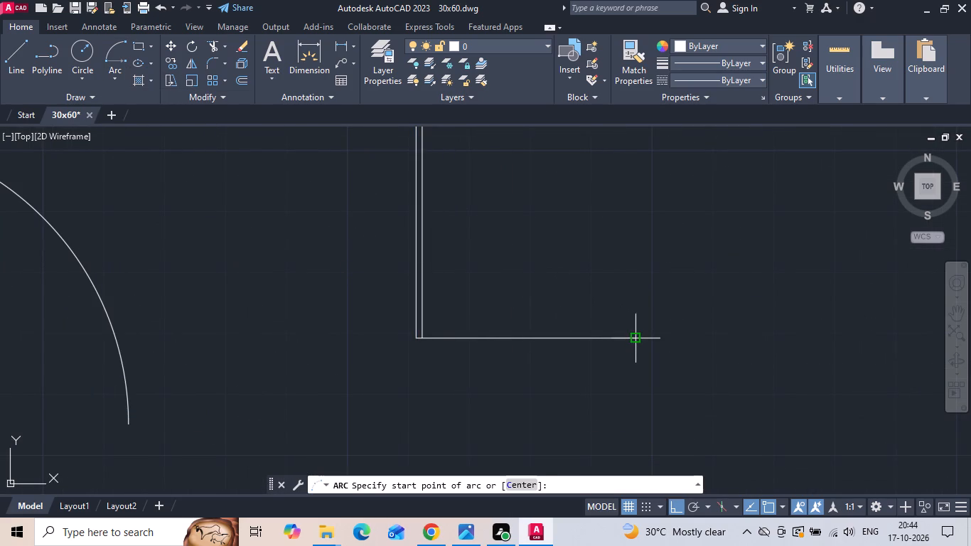
left_click(635, 337)
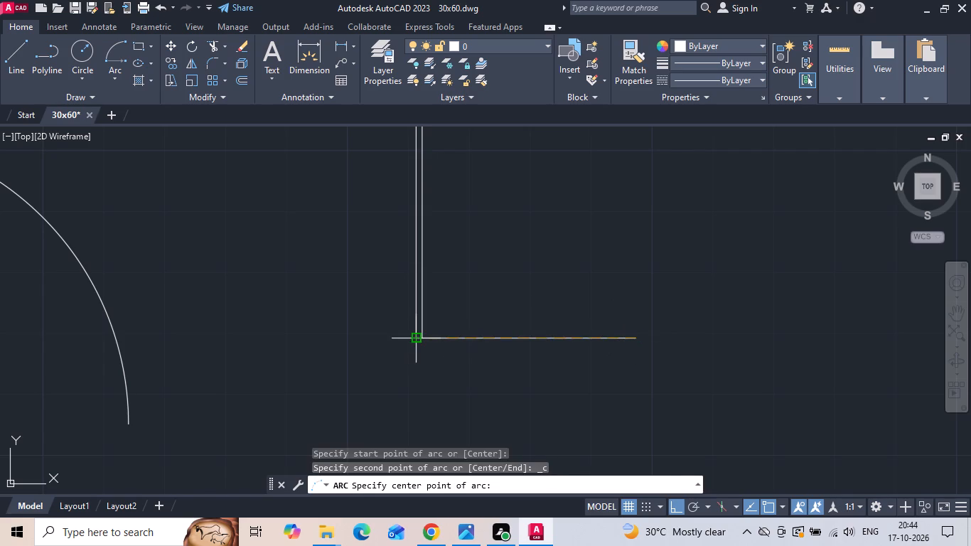
left_click(414, 338)
scroll(414, 341, "down", 2)
left_click(412, 272)
Trim away the horizontal base line of the 3' door symbol and save the drawing.
key("t")
key("r")
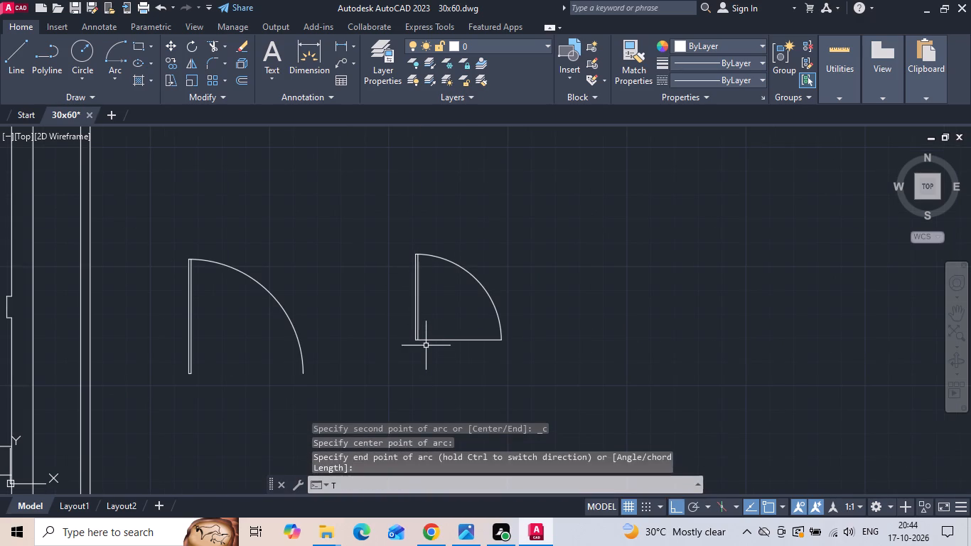
key("space")
left_click(435, 343)
left_click(435, 327)
key("Escape")
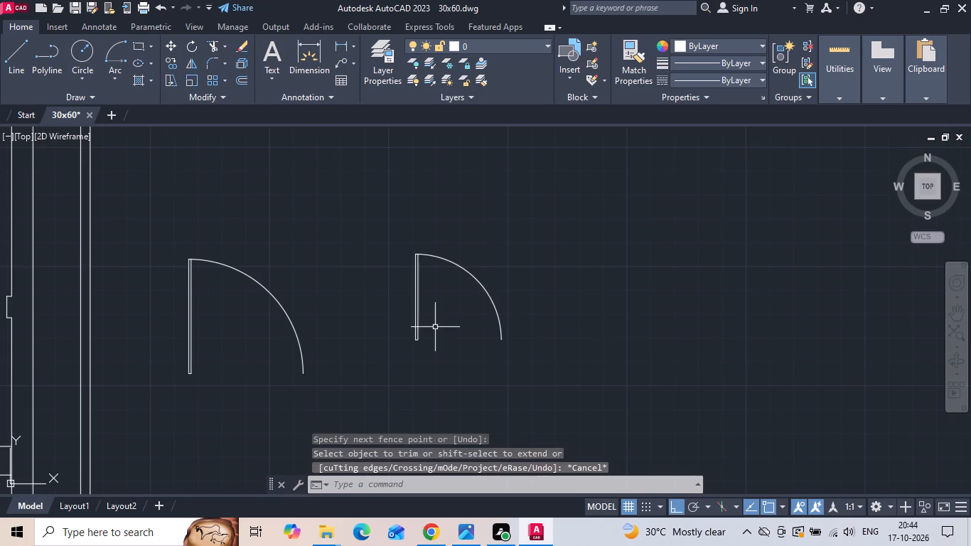
key("ctrl+s")
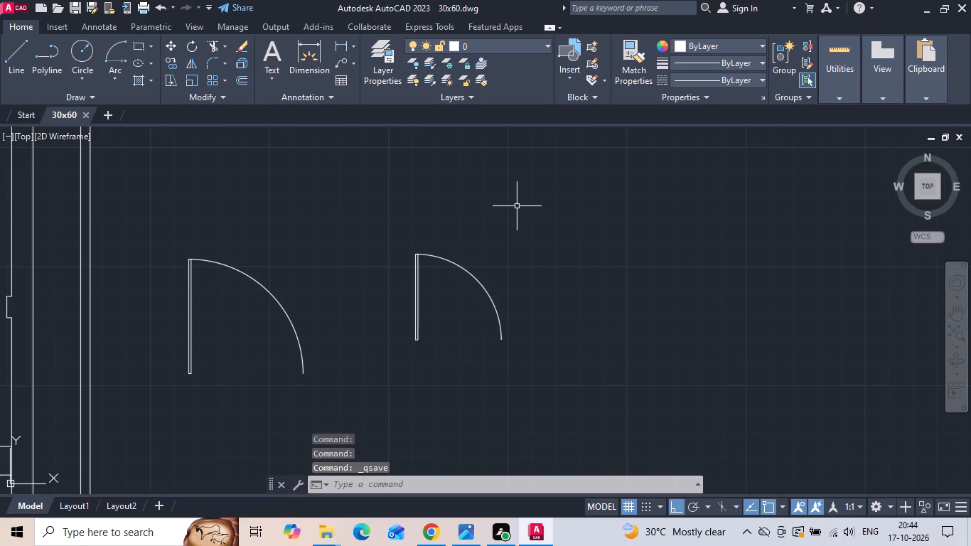
Draw a 2'6 vertical line to the right of the 3' door and a 2'6 horizontal line from its lower end.
type("L")
key("space")
middle_click_drag(594, 328, 430, 314)
left_click_drag(412, 244, 409, 325)
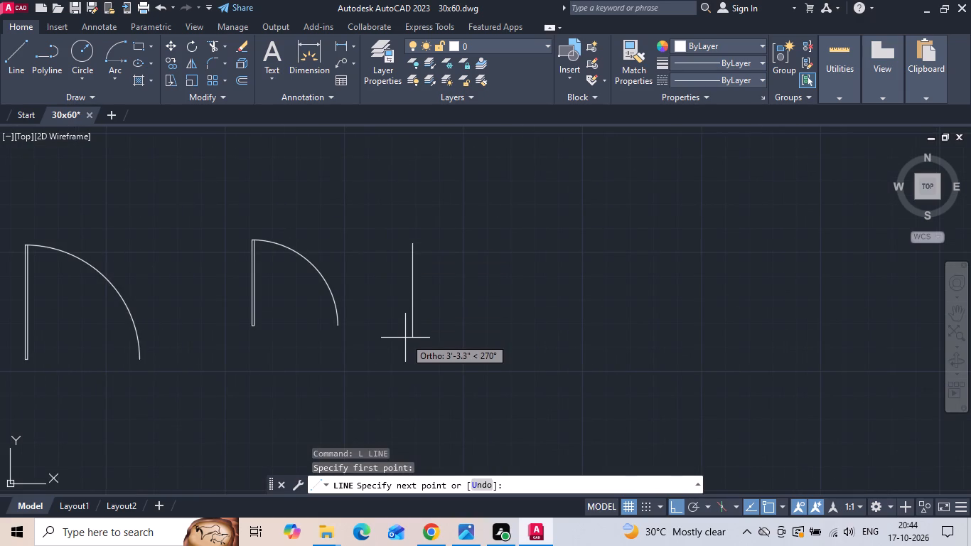
type("2'6")
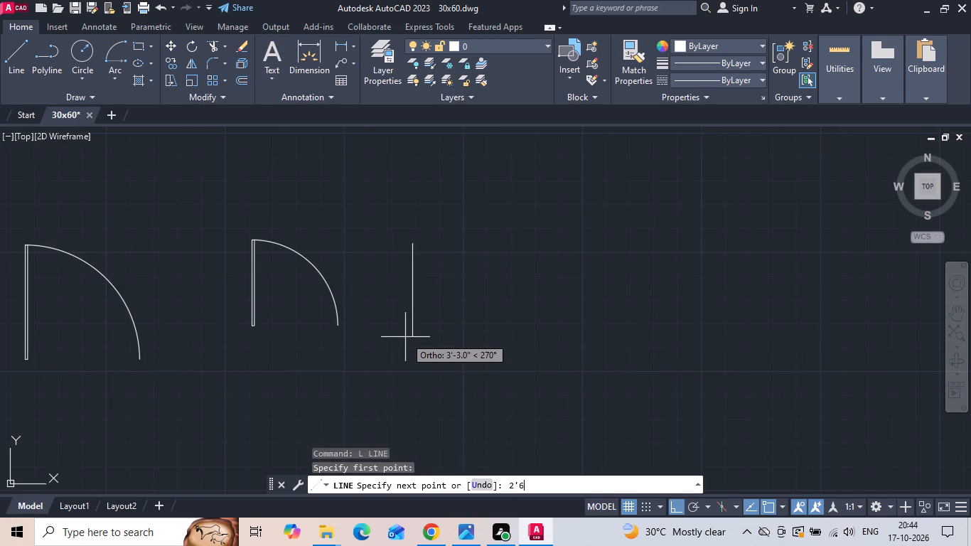
key("Return")
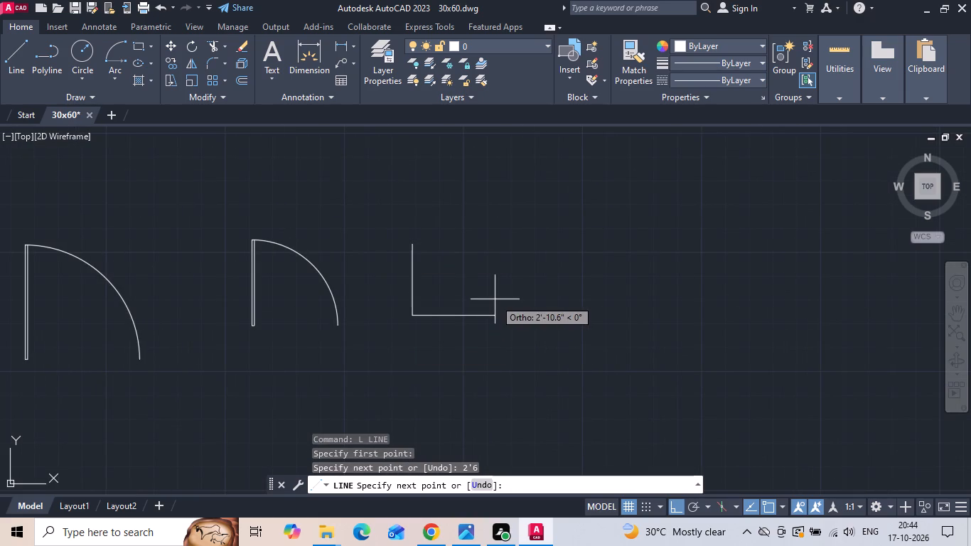
type("2'")
key("6")
key("Return")
key("Escape")
Copy the 2'6 vertical line 1" to the right to form the third door's leaf, and save the drawing.
scroll(459, 296, "up", 2)
left_click_drag(416, 263, 413, 264)
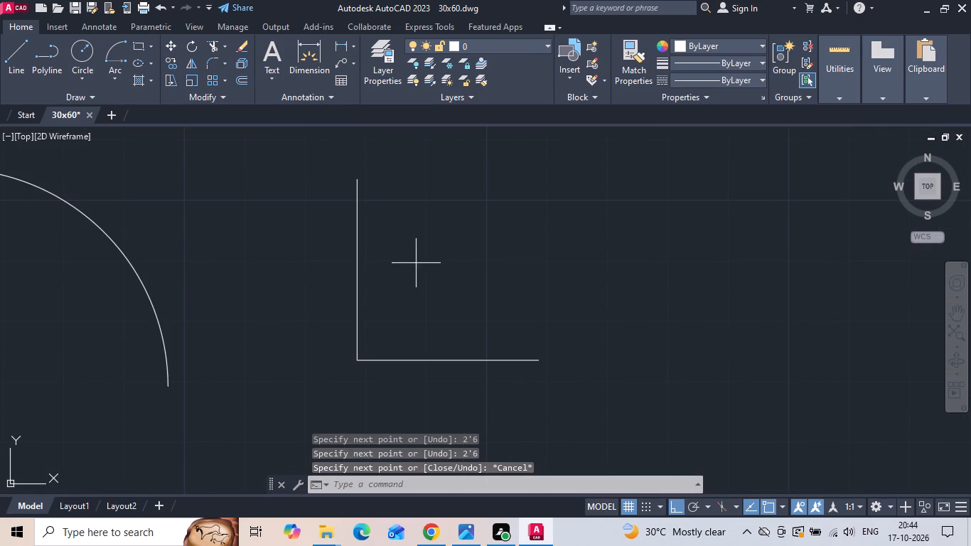
left_click_drag(413, 264, 375, 287)
left_click(326, 308)
right_click(326, 308)
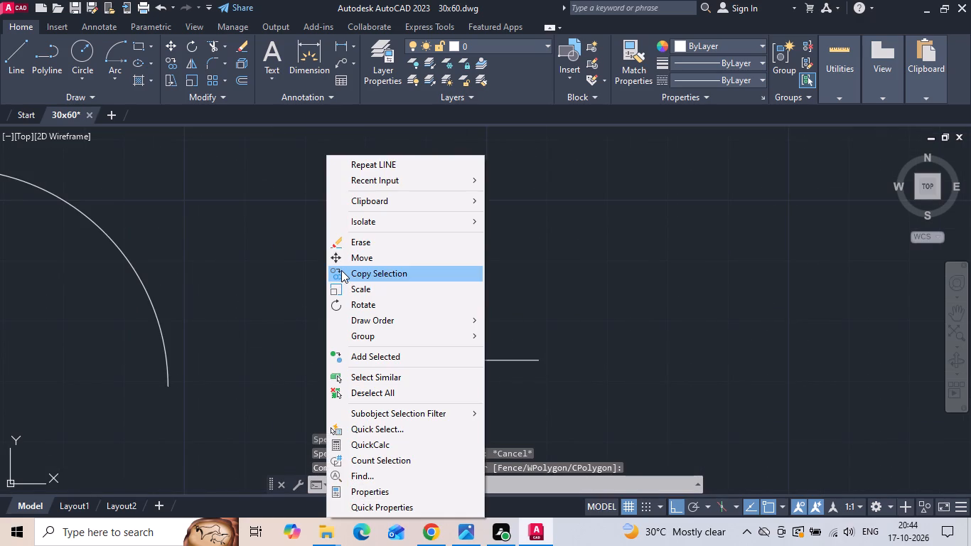
left_click(341, 270)
left_click_drag(411, 295, 481, 312)
key("1")
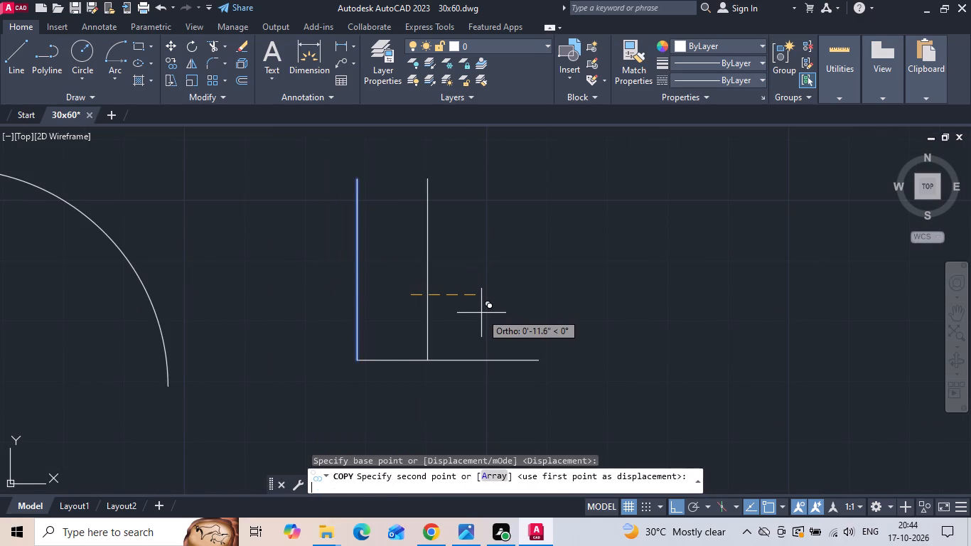
key("Return")
key("Escape")
key("ctrl+s")
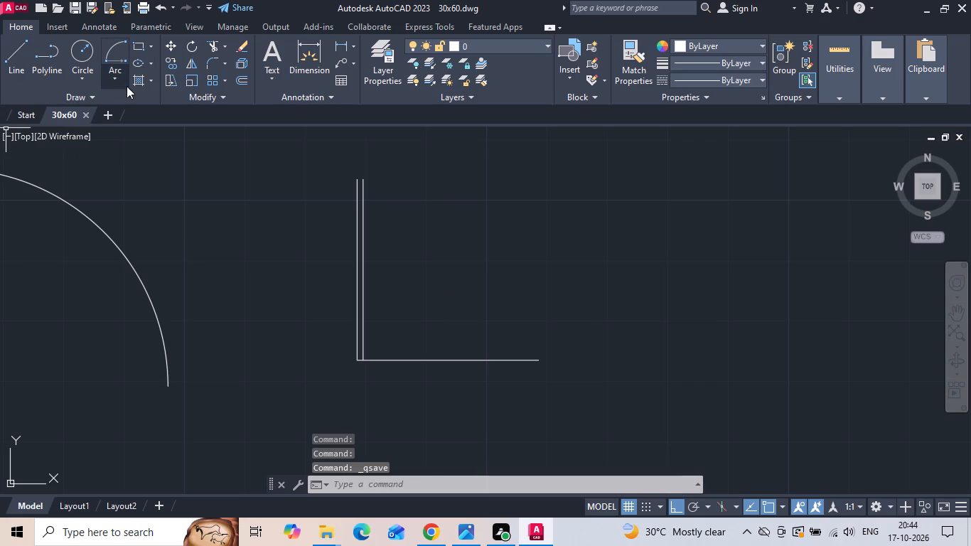
Draw the 2'6 door's swing arc by start, center and end, from the base line's far end to the leaf's top.
left_click(118, 54)
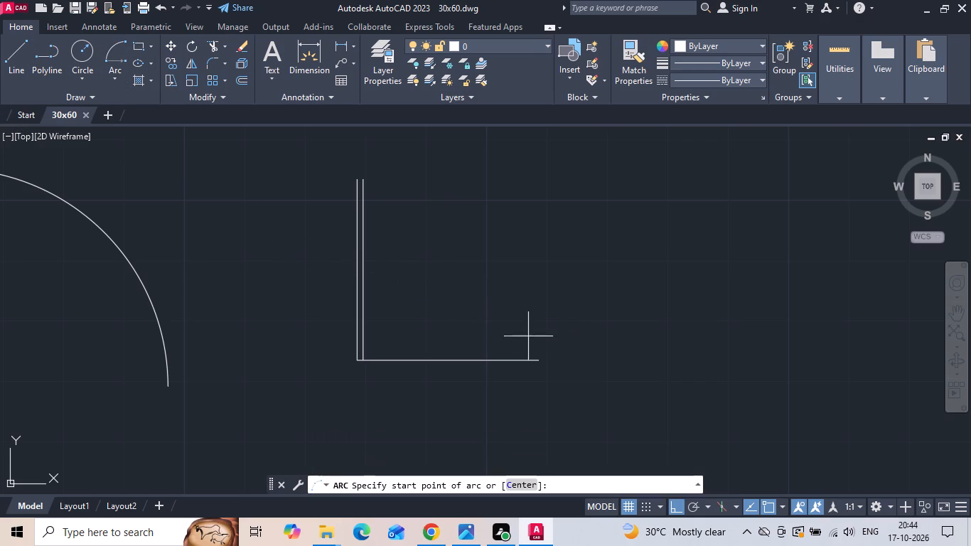
left_click(534, 361)
scroll(347, 360, "up", 2)
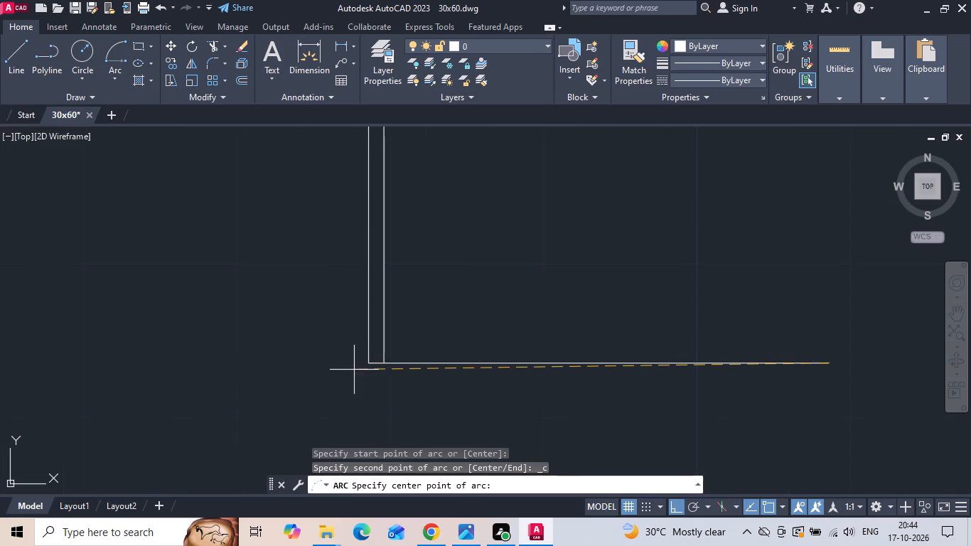
left_click(363, 363)
scroll(363, 363, "down", 2)
left_click(336, 232)
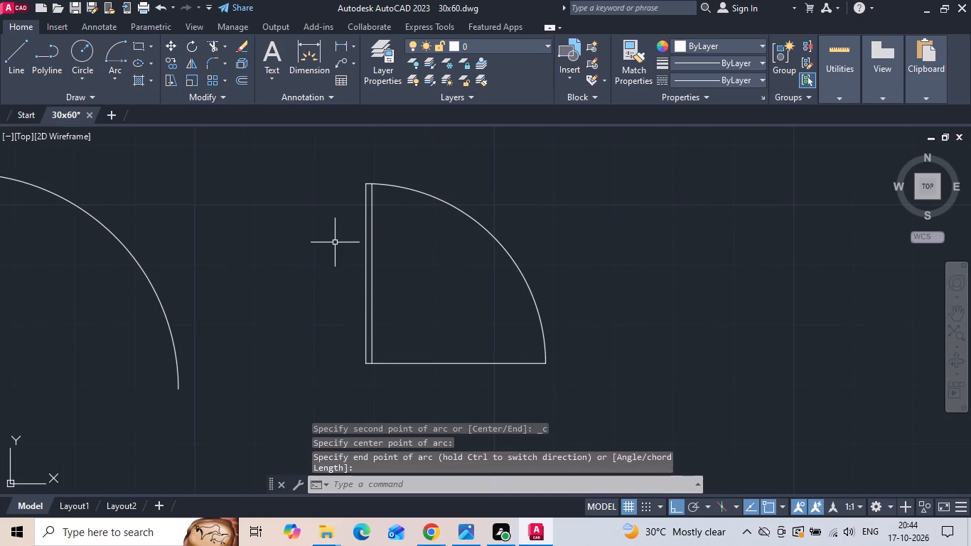
Trim away the horizontal base line of the 2'6 door symbol.
type("TR")
key("space")
left_click_drag(434, 323, 436, 394)
middle_click_drag(439, 356, 443, 343)
scroll(446, 336, "down", 1)
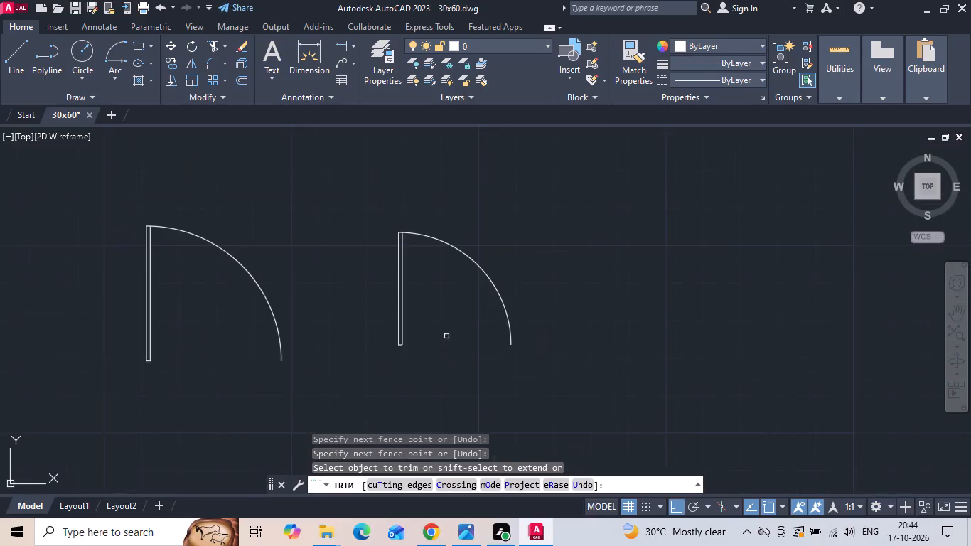
key("Escape")
Mirror the 4' door symbol about a vertical line beside its leaf, erasing the source objects.
scroll(449, 336, "down", 1)
middle_click_drag(340, 338, 406, 338)
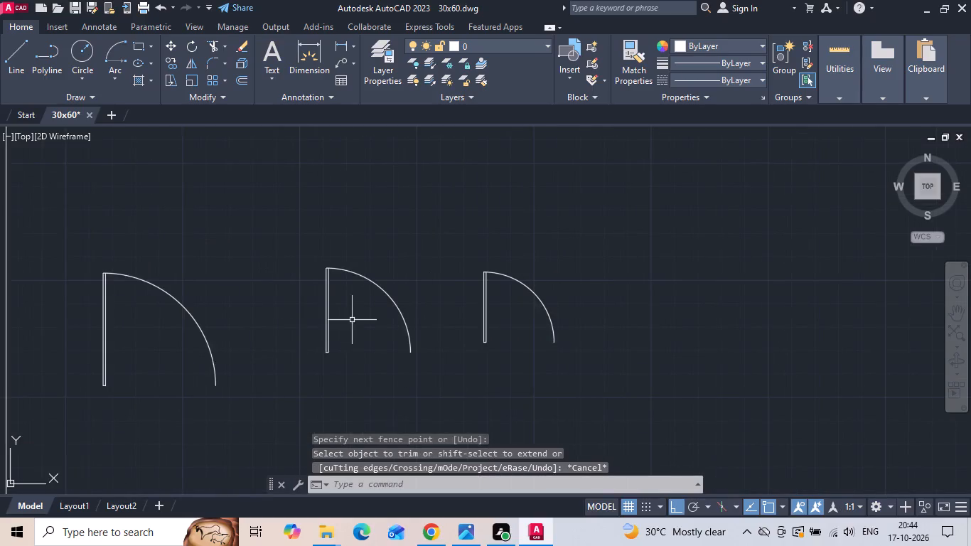
middle_click_drag(351, 318, 509, 262)
scroll(500, 262, "down", 2)
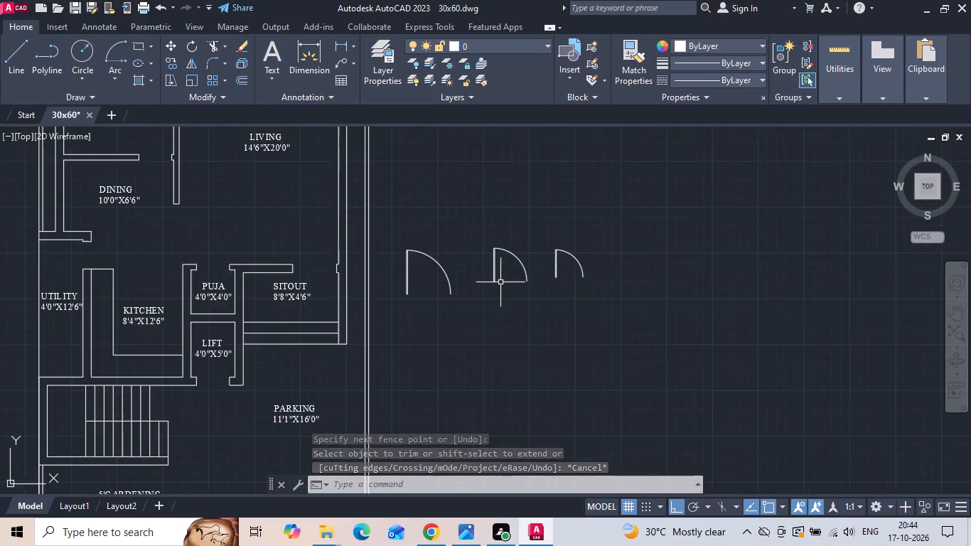
scroll(488, 304, "down", 2)
scroll(240, 309, "up", 2)
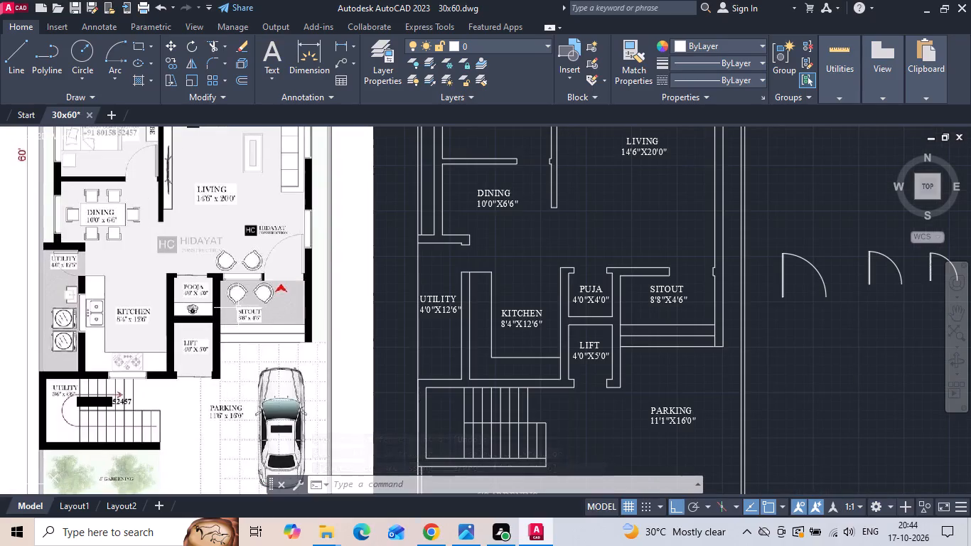
scroll(121, 280, "down", 1)
scroll(559, 277, "up", 2)
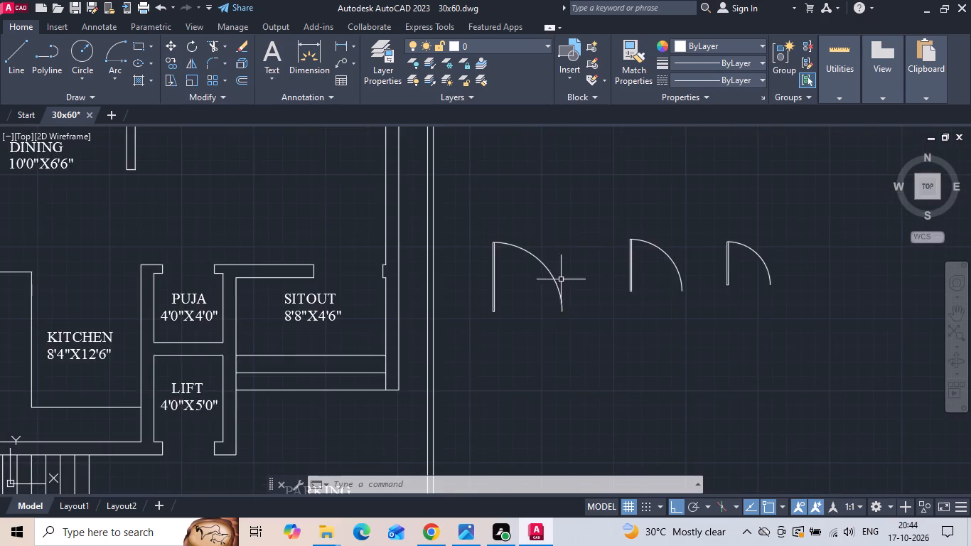
scroll(569, 294, "up", 2)
scroll(562, 330, "down", 1)
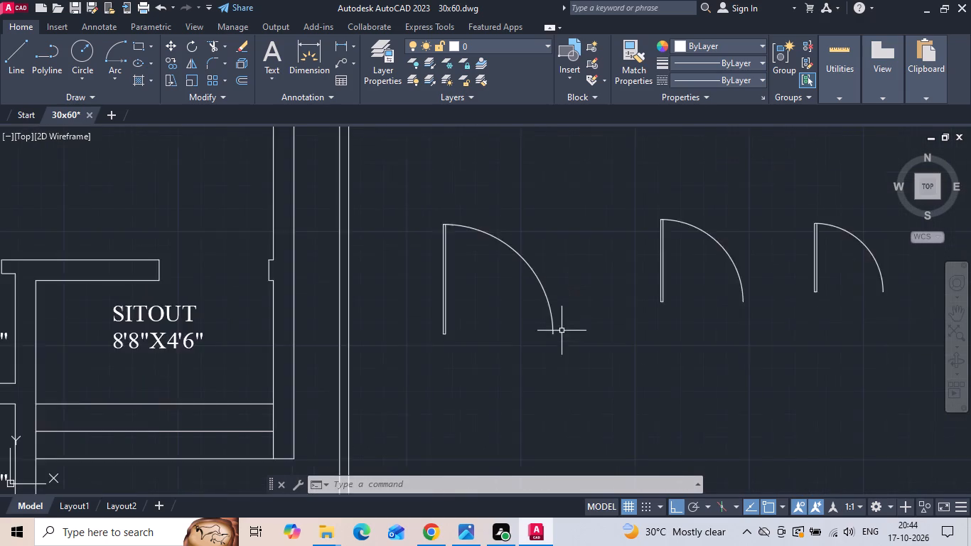
scroll(561, 350, "down", 1)
left_click(572, 367)
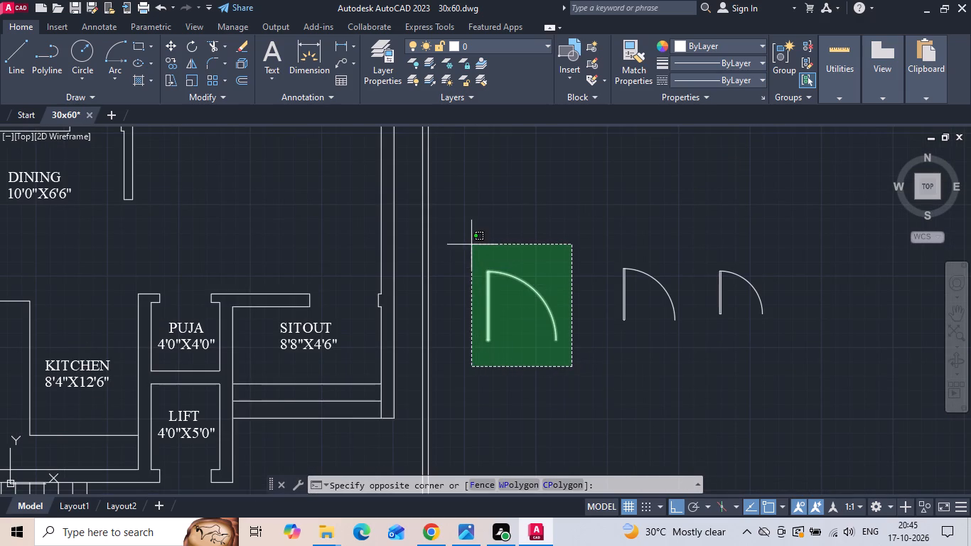
left_click(476, 237)
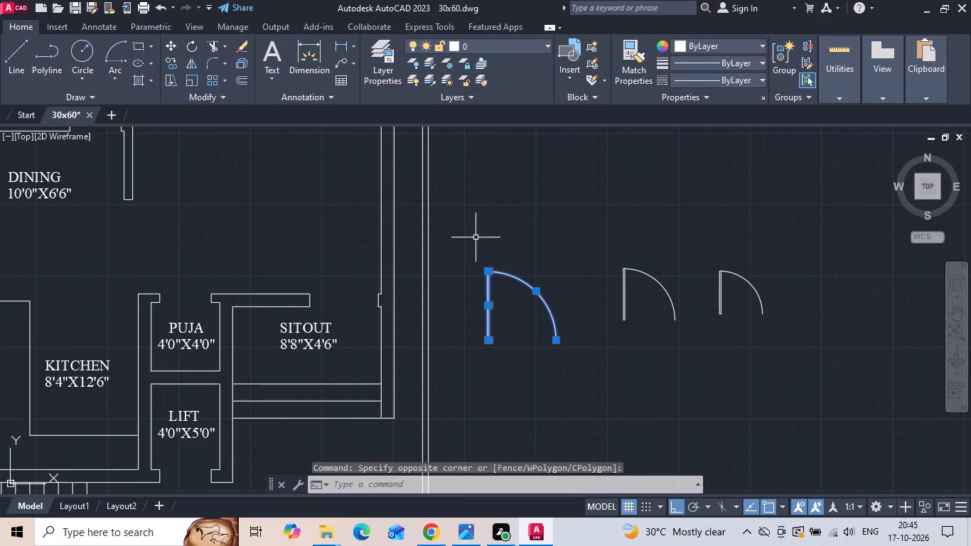
key("m")
type("I")
key("space")
left_click_drag(485, 241, 486, 247)
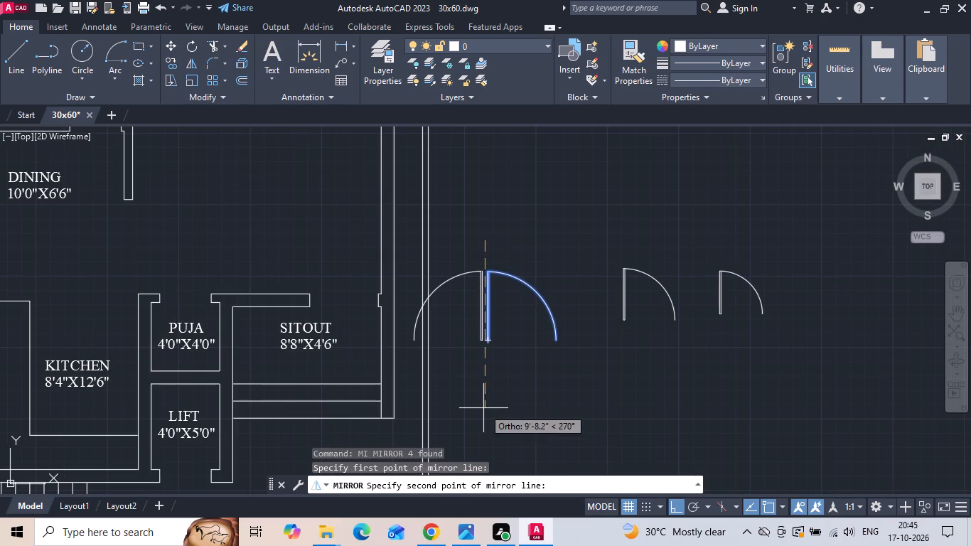
left_click(483, 408)
key("y")
key("space")
Move the mirrored 4' door by its arc's lower end to the wall end at the opening between Sitout and Living.
scroll(479, 385, "up", 2)
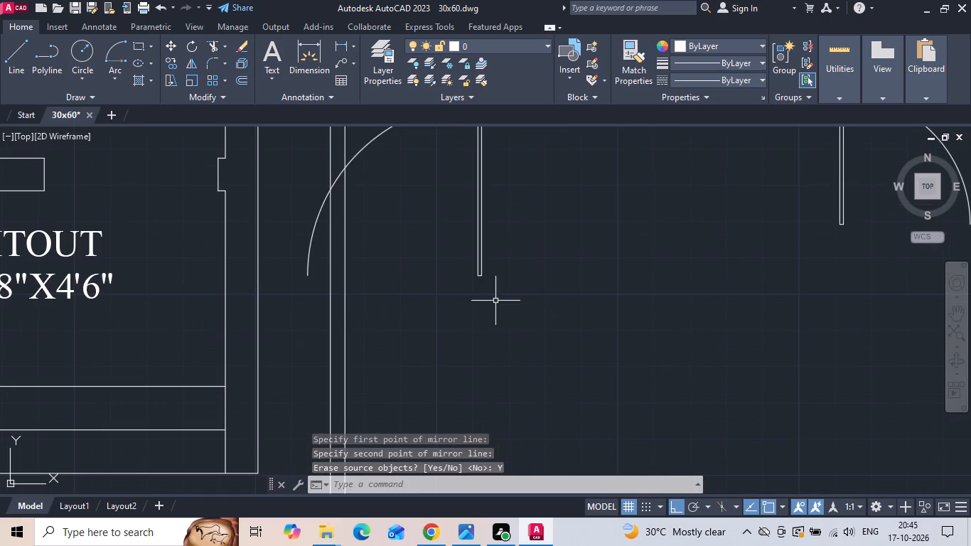
left_click_drag(497, 299, 492, 284)
left_click(451, 213)
left_click_drag(321, 296, 314, 294)
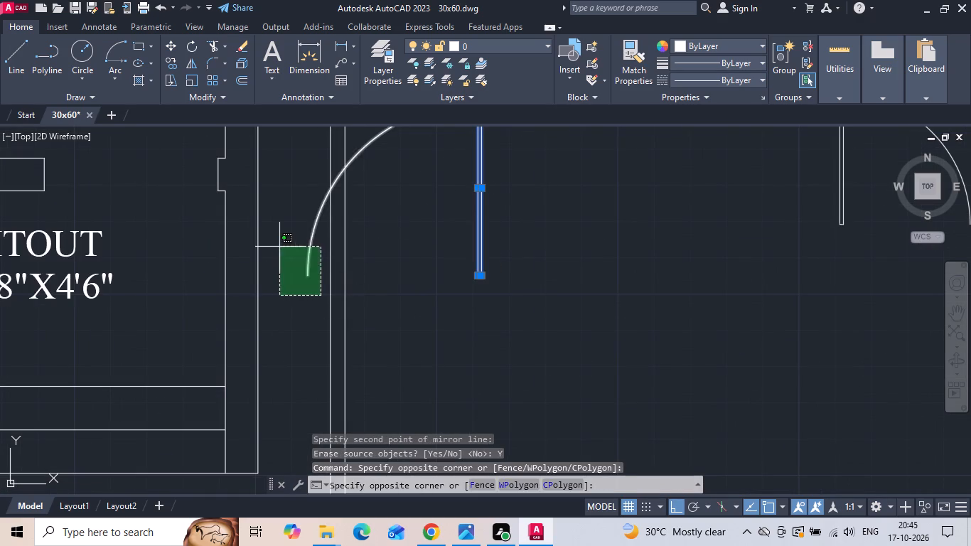
left_click(279, 247)
right_click(279, 247)
left_click(303, 280)
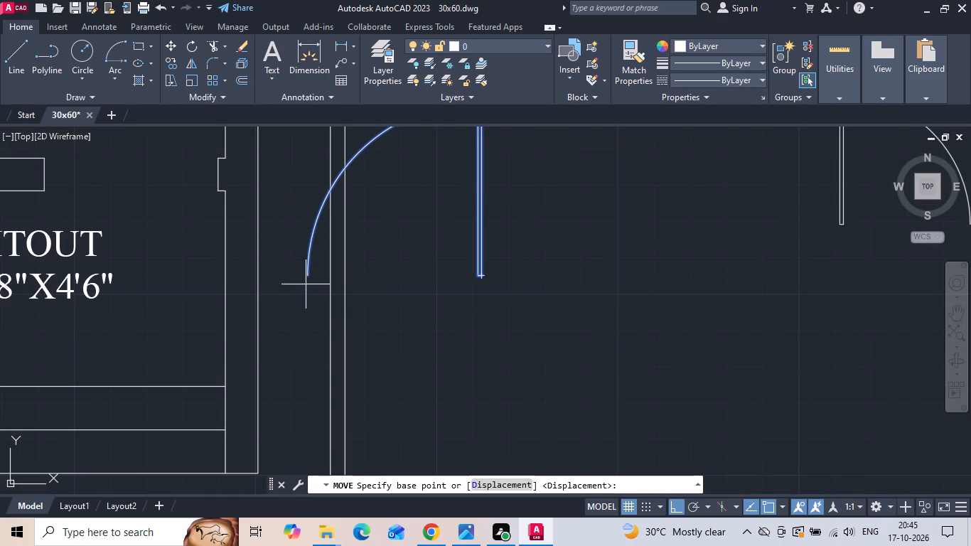
left_click(306, 275)
left_click(46, 188)
Mirror the 3' door symbol about a vertical line to its left, erasing the source objects.
scroll(567, 304, "down", 4)
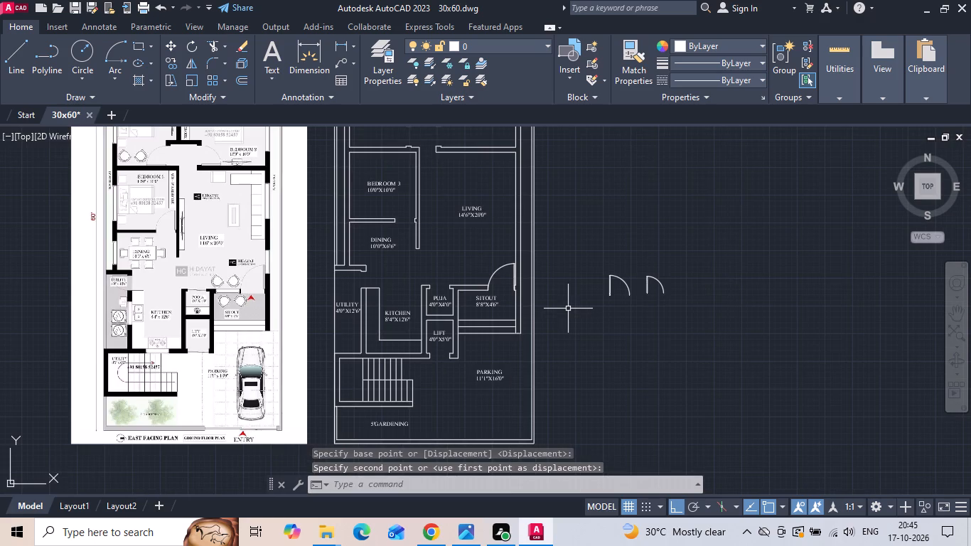
scroll(646, 294, "up", 2)
left_click_drag(626, 315, 618, 317)
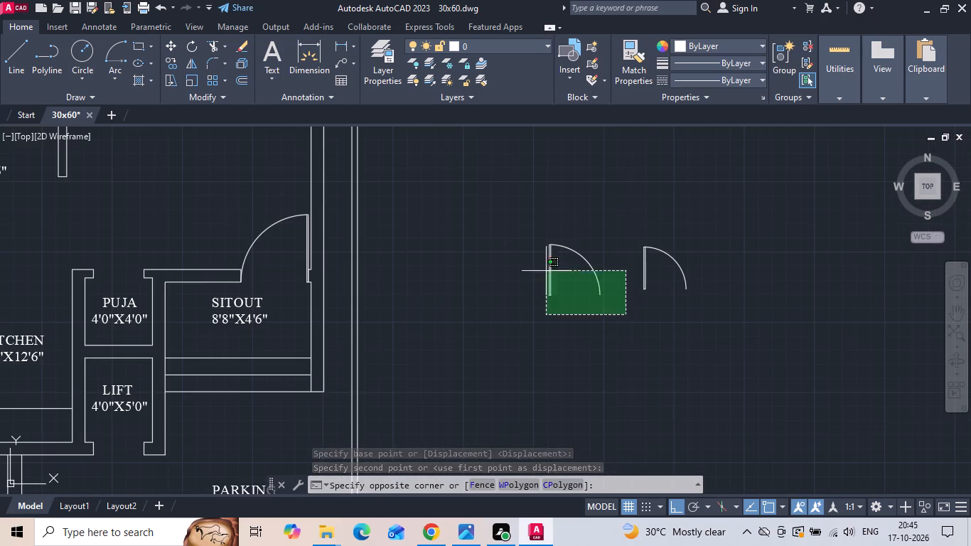
left_click(504, 220)
type("MI")
key("space")
left_click_drag(503, 213, 463, 309)
left_click(451, 332)
type("Y")
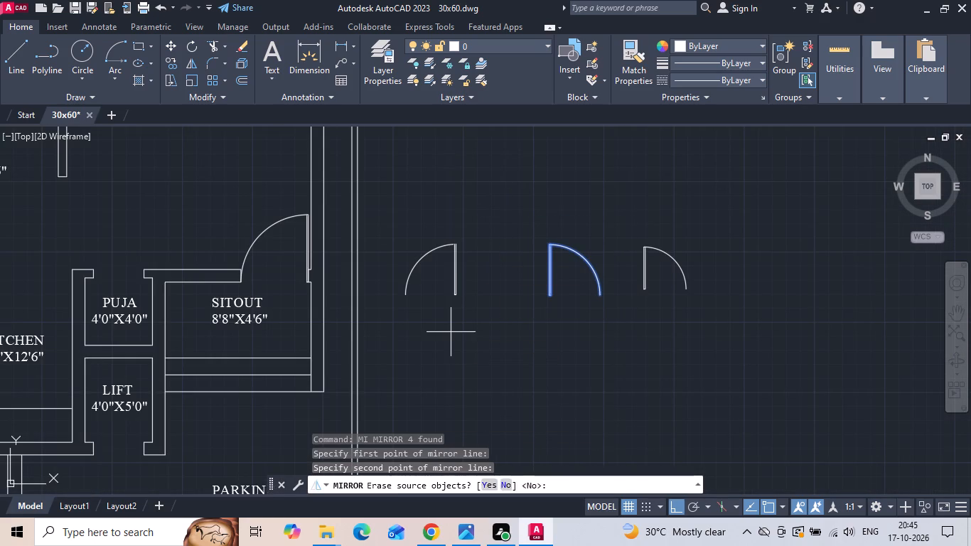
key("space")
Move the mirrored 3' door by its arc's lower end to the wall end at the opening between Dining and Bedroom 3.
left_click(471, 333)
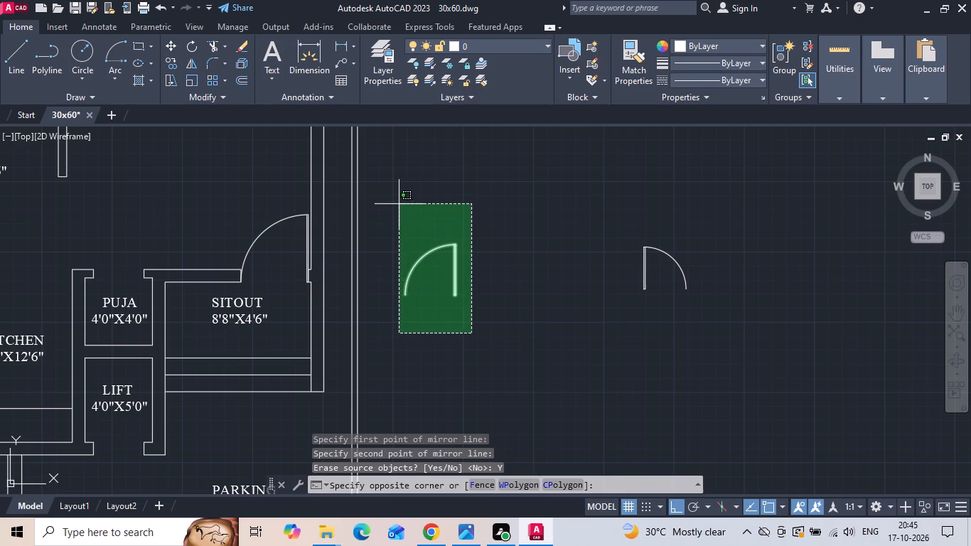
left_click(398, 203)
right_click(398, 203)
left_click(422, 274)
scroll(399, 309, "up", 2)
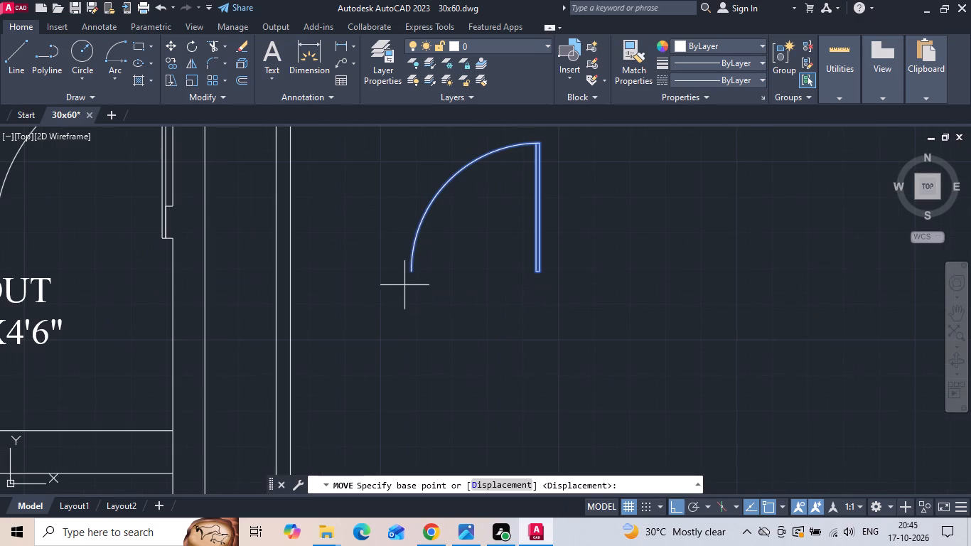
left_click(410, 271)
scroll(575, 292, "down", 3)
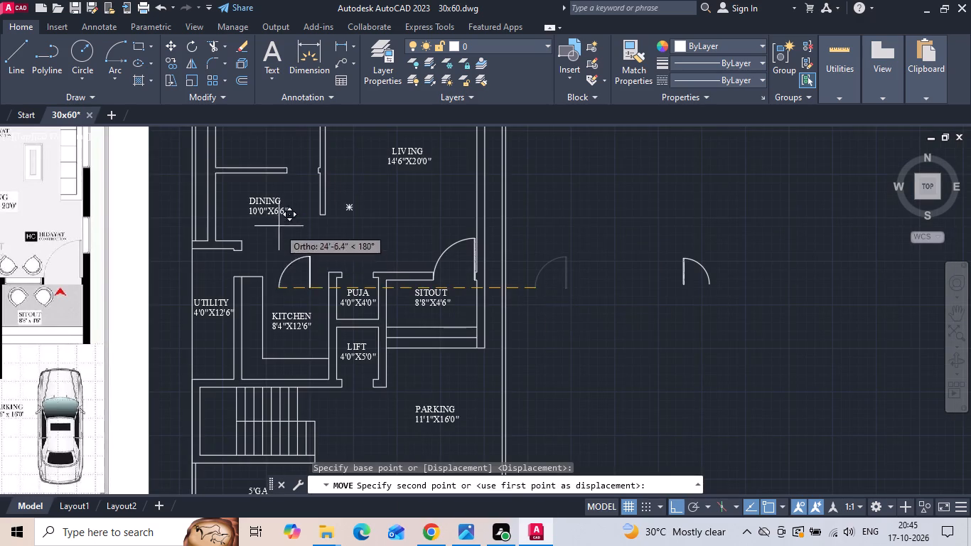
scroll(296, 154, "up", 3)
left_click(254, 231)
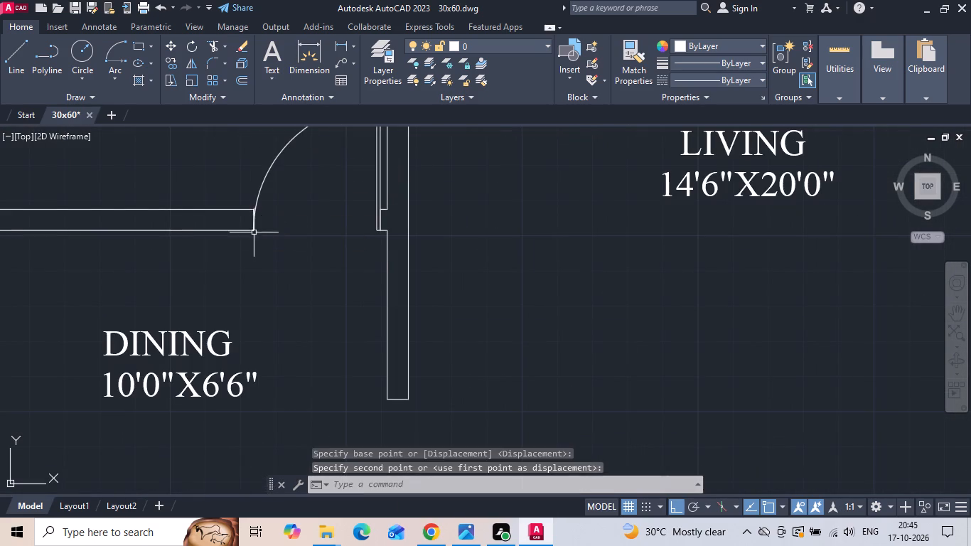
Copy the Bedroom 3 door straight up to the passage between Bedroom 1 and Bedroom 2.
middle_click_drag(294, 255, 316, 361)
scroll(395, 304, "up", 1)
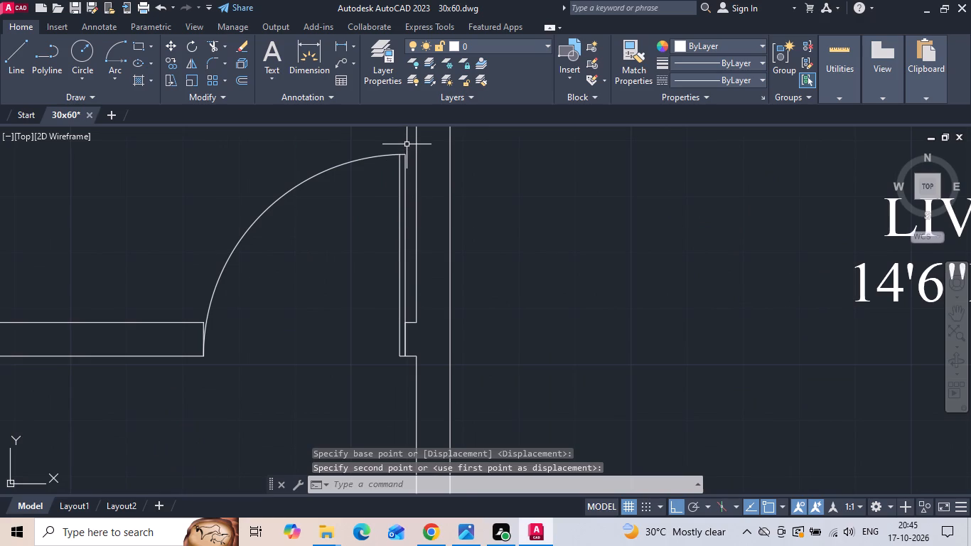
left_click_drag(407, 143, 407, 156)
left_click(311, 260)
left_click(377, 377)
scroll(385, 355, "up", 5)
left_click_drag(434, 378, 432, 368)
left_click(449, 321)
right_click(372, 274)
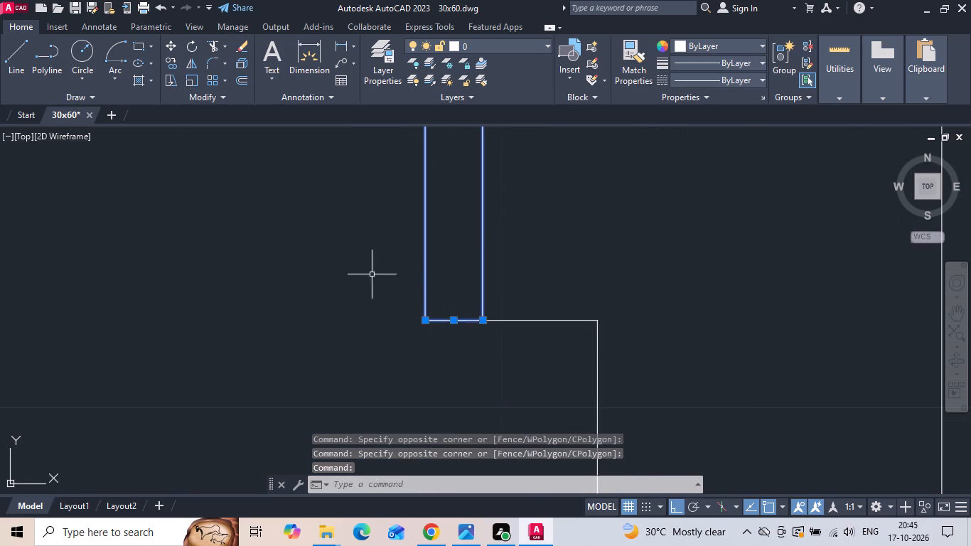
left_click(399, 288)
scroll(397, 311, "down", 6)
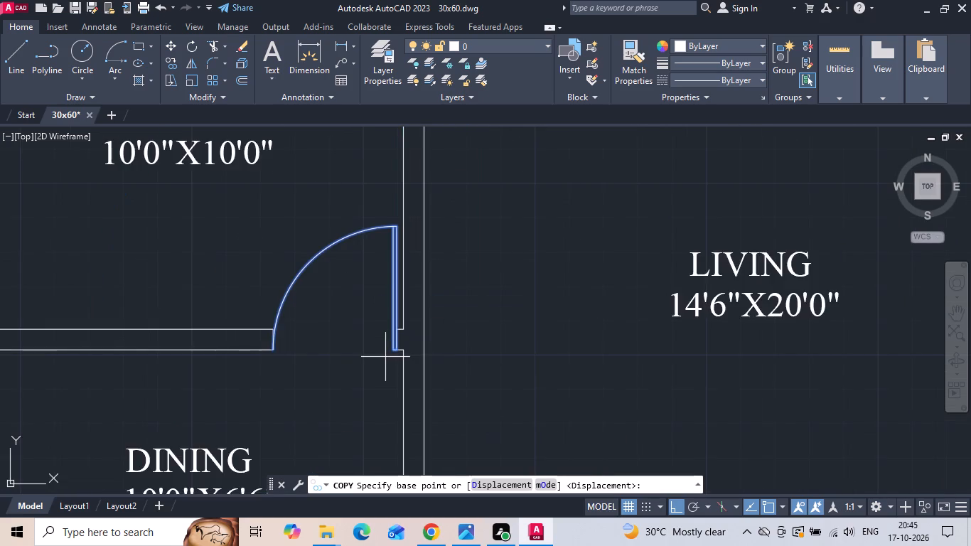
scroll(385, 354, "down", 2)
left_click(383, 334)
middle_click_drag(404, 240, 397, 318)
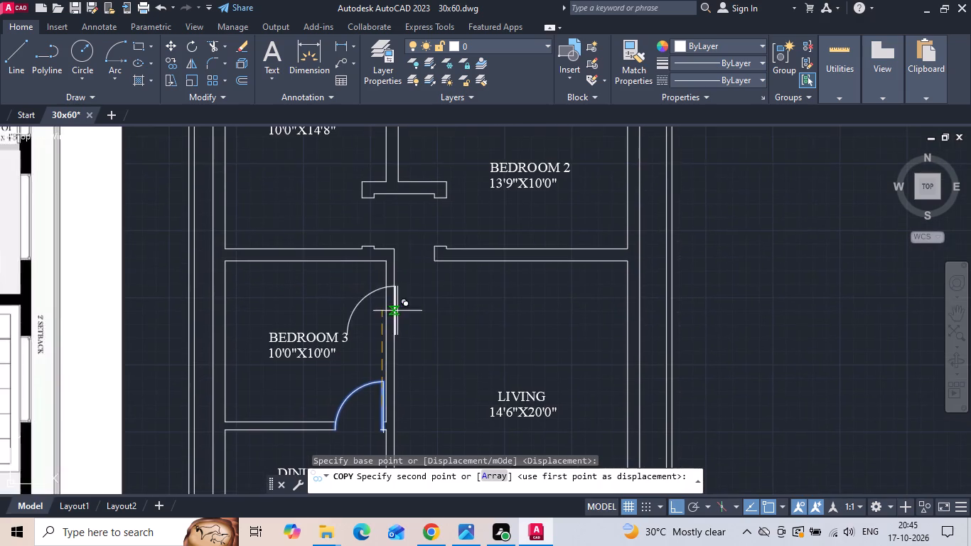
scroll(403, 219, "up", 3)
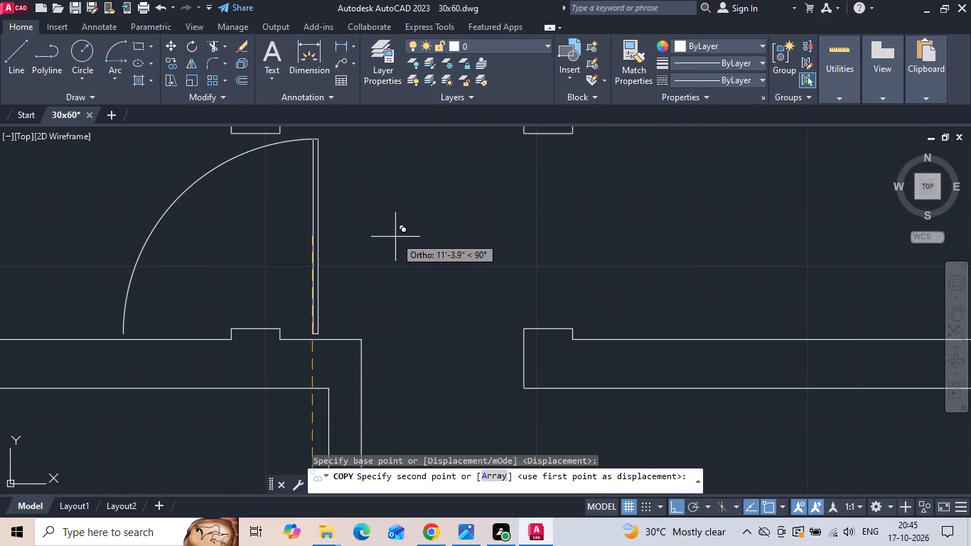
left_click(395, 237)
key("Escape")
Rotate the copied 3' door 90 degrees clockwise so its leaf lies horizontal.
scroll(326, 326, "up", 2)
left_click(313, 352)
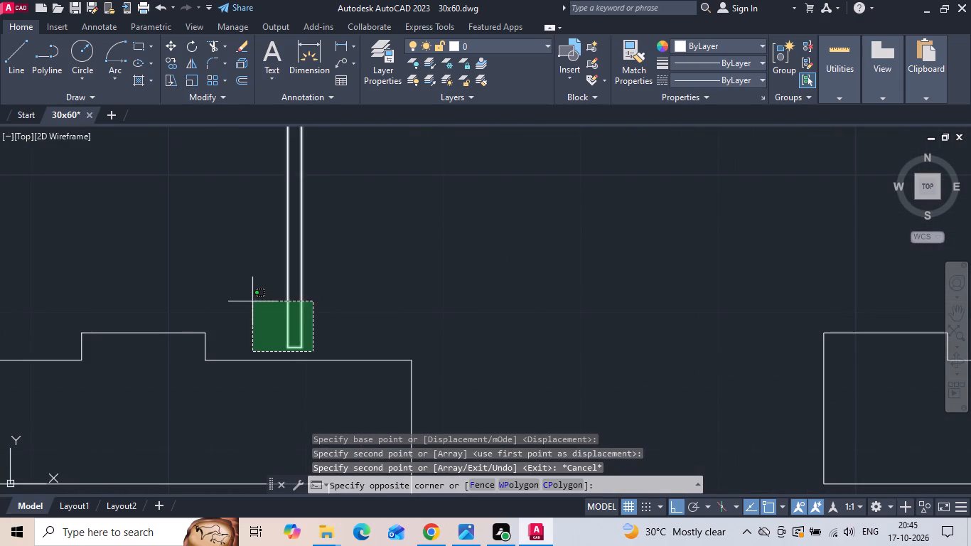
left_click(252, 301)
scroll(319, 308, "down", 2)
left_click_drag(262, 282, 219, 277)
left_click(107, 249)
right_click(107, 249)
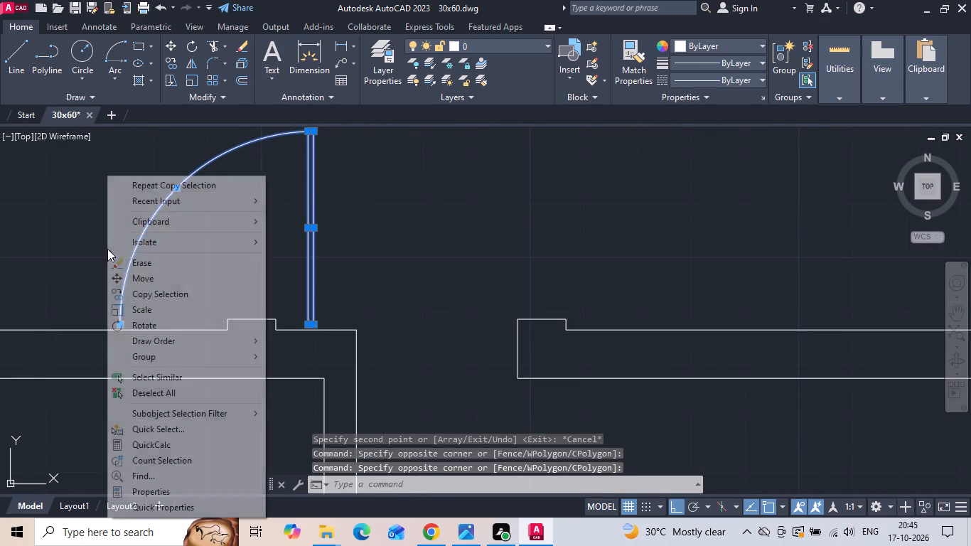
left_click(148, 318)
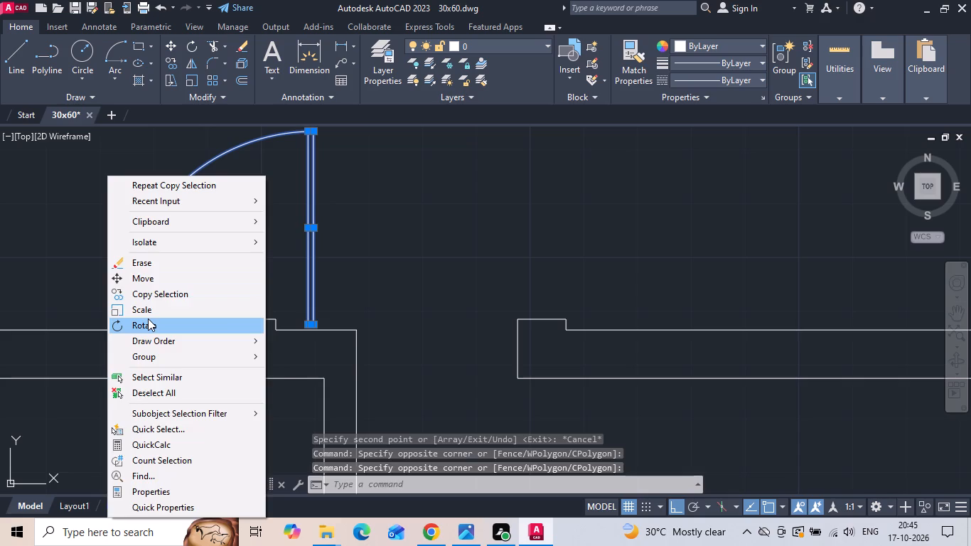
left_click(246, 210)
left_click(240, 242)
Move the rotated door by its arc's upper end to the wall corner at the Bedroom 2 opening.
scroll(404, 321, "down", 1)
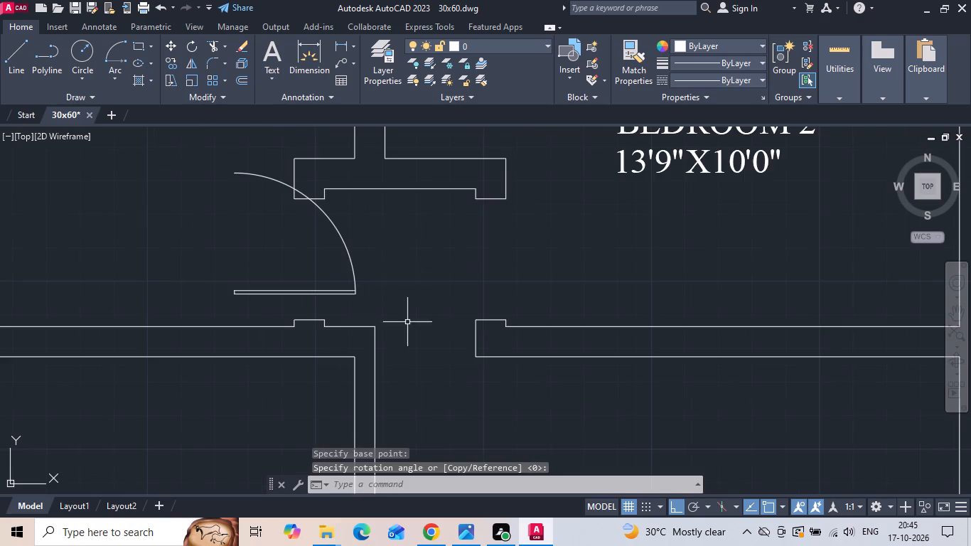
left_click_drag(377, 254, 365, 261)
left_click(176, 303)
right_click(176, 303)
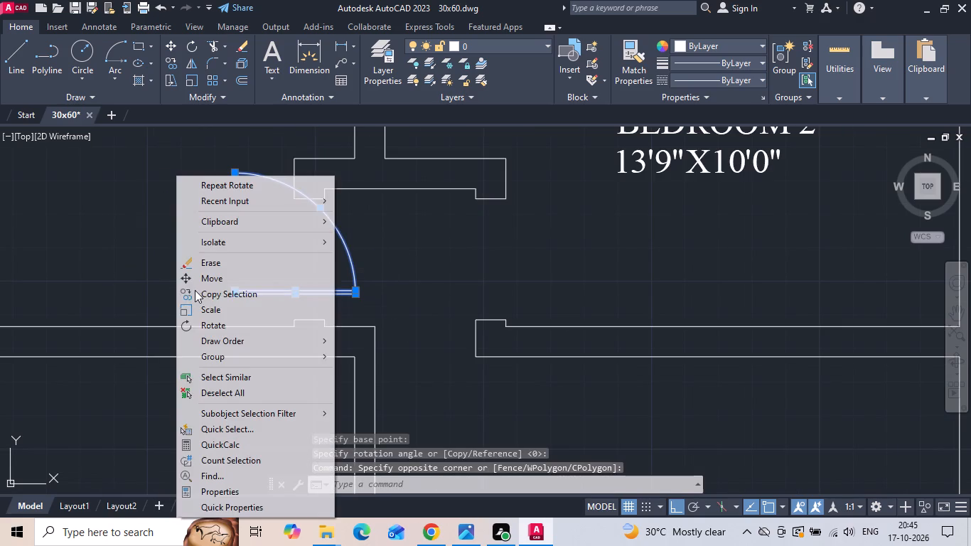
left_click(203, 282)
left_click(232, 175)
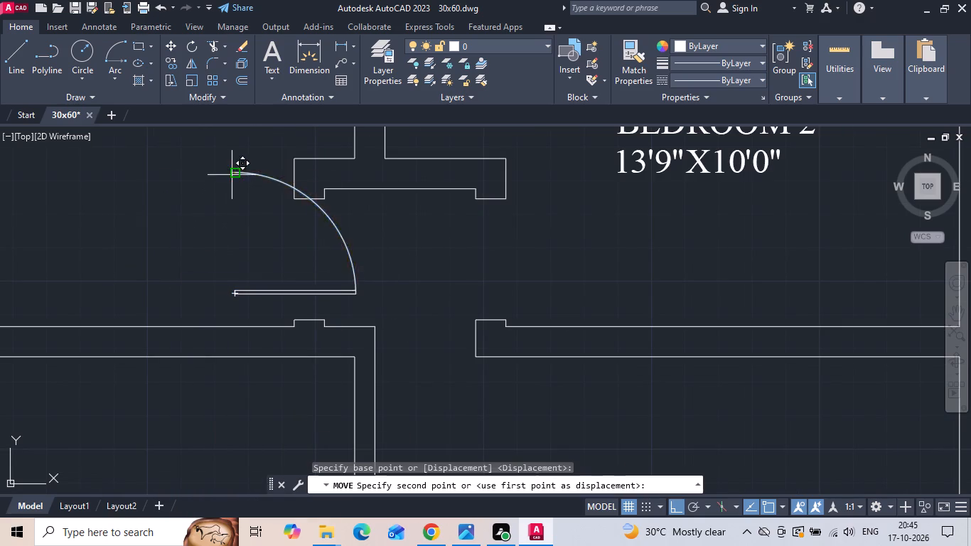
left_click(475, 196)
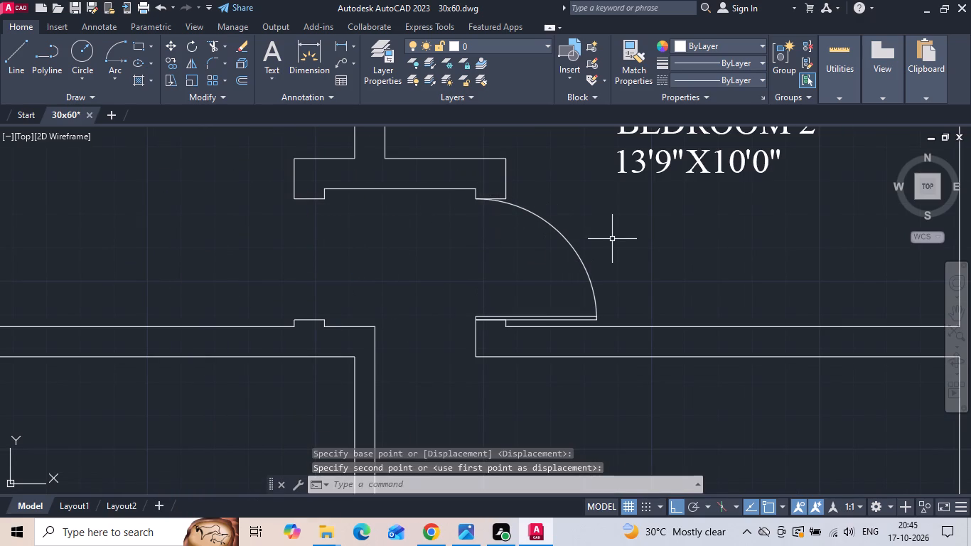
Mirror the Bedroom 2 door about a vertical line through the middle of the passage wall for Bedroom 1, keeping the source objects.
left_click_drag(626, 242, 616, 264)
scroll(568, 305, "up", 3)
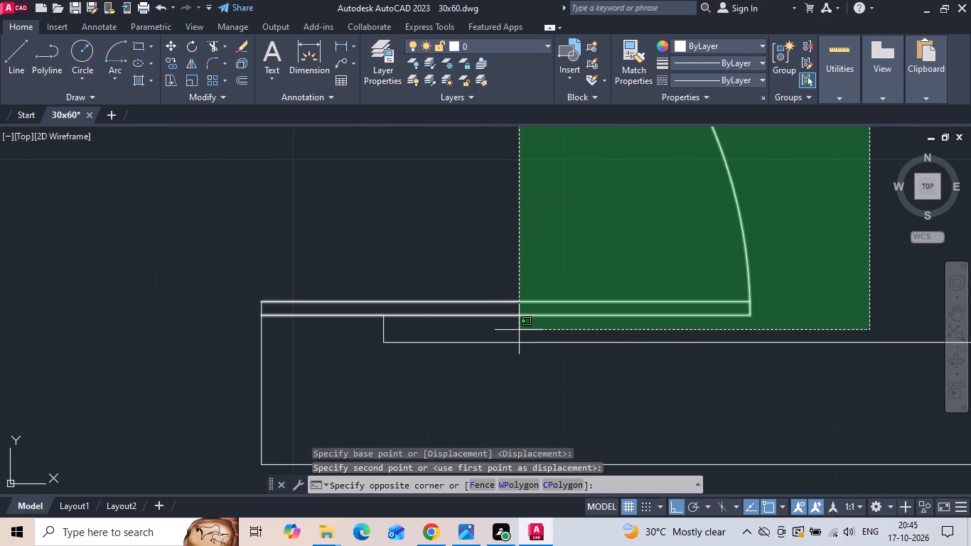
left_click(519, 328)
scroll(294, 300, "up", 2)
left_click_drag(229, 323, 173, 322)
left_click(145, 322)
scroll(428, 324, "down", 4)
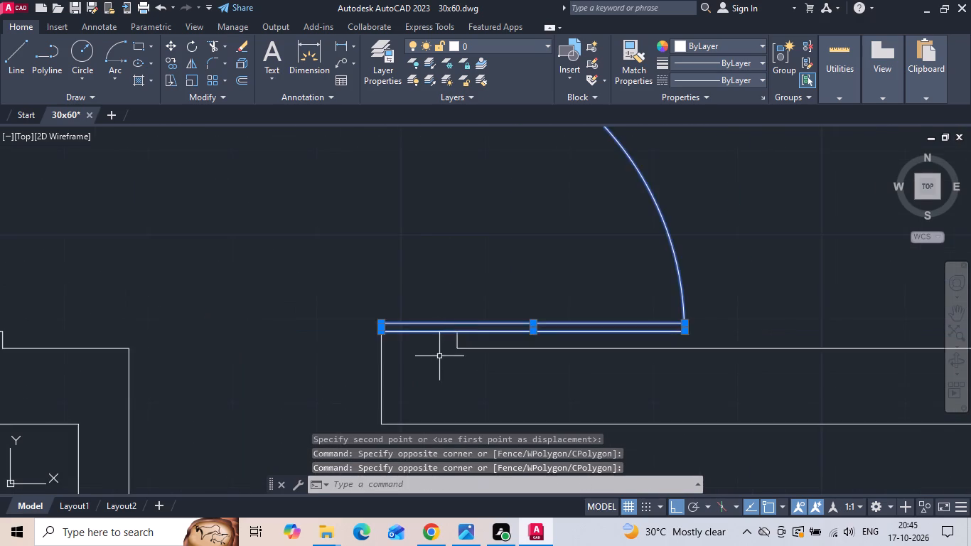
scroll(439, 356, "down", 1)
key("m")
key("i")
key("space")
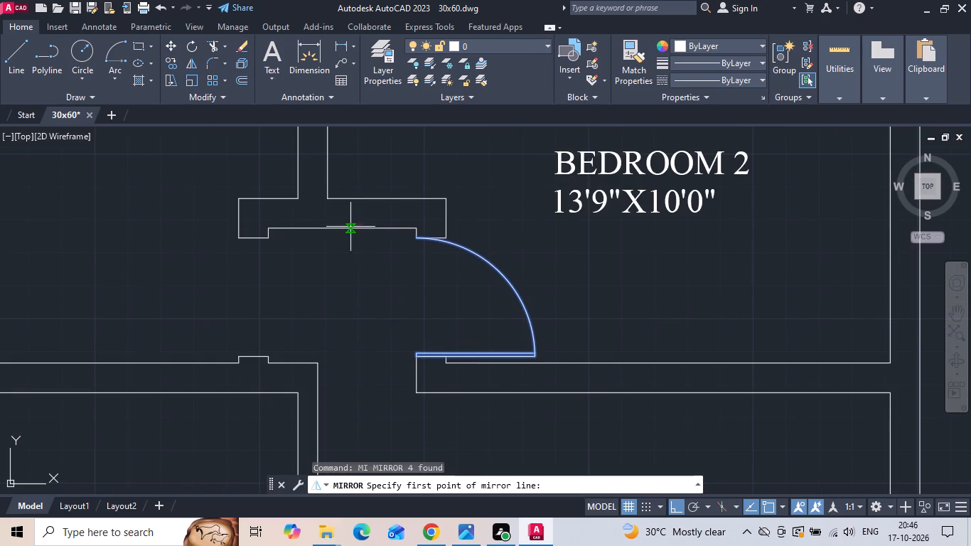
left_click(341, 223)
left_click(326, 301)
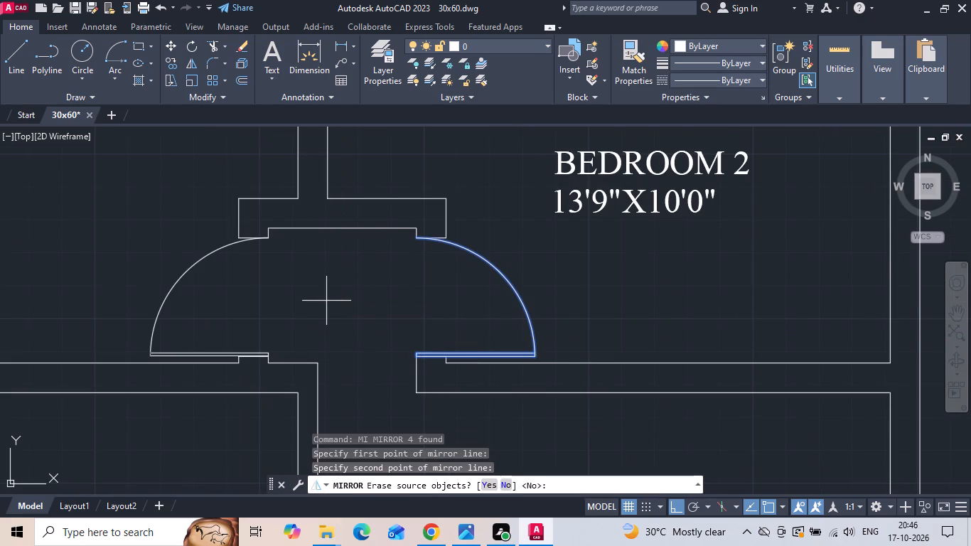
type("N")
key("space")
Mirror the 2'6 door symbol about a vertical line beyond its arc, keeping the source objects.
scroll(335, 301, "down", 3)
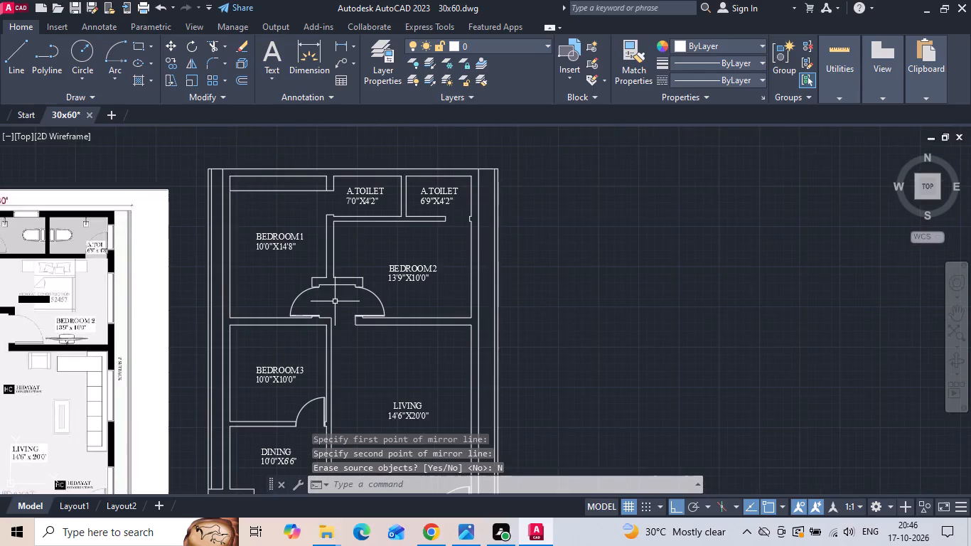
middle_click_drag(336, 301, 348, 255)
scroll(364, 187, "down", 1)
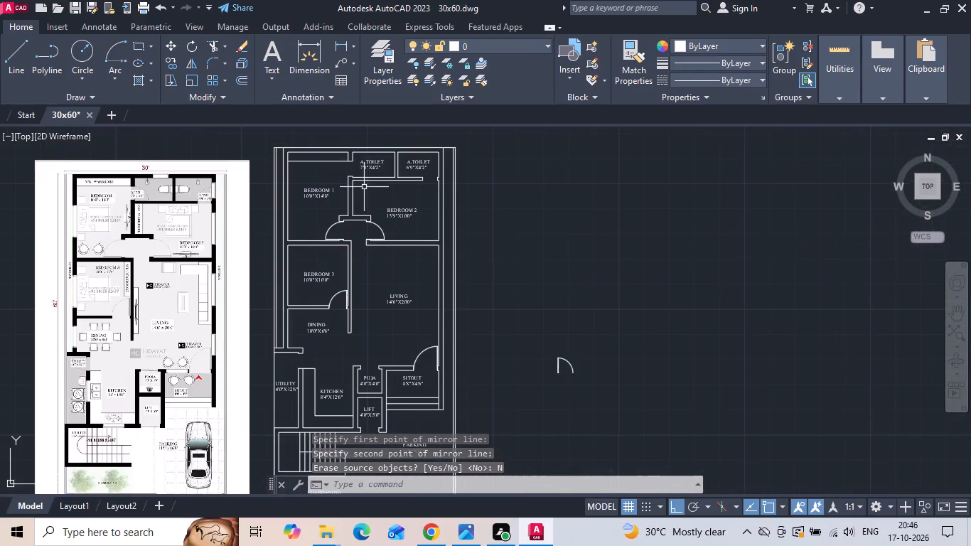
left_click(590, 400)
left_click(531, 306)
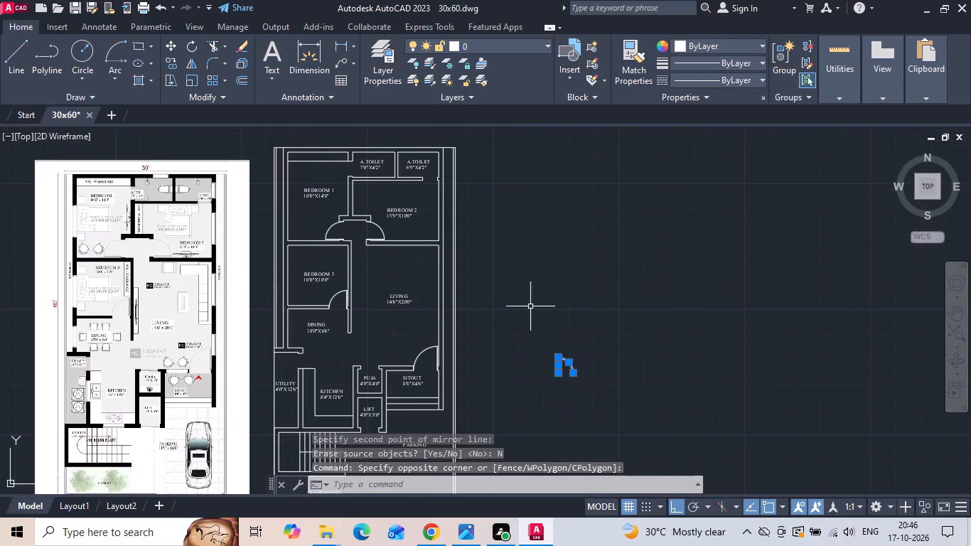
type("MI")
key("space")
scroll(591, 385, "up", 2)
left_click_drag(574, 398, 566, 373)
left_click(563, 258)
type("N")
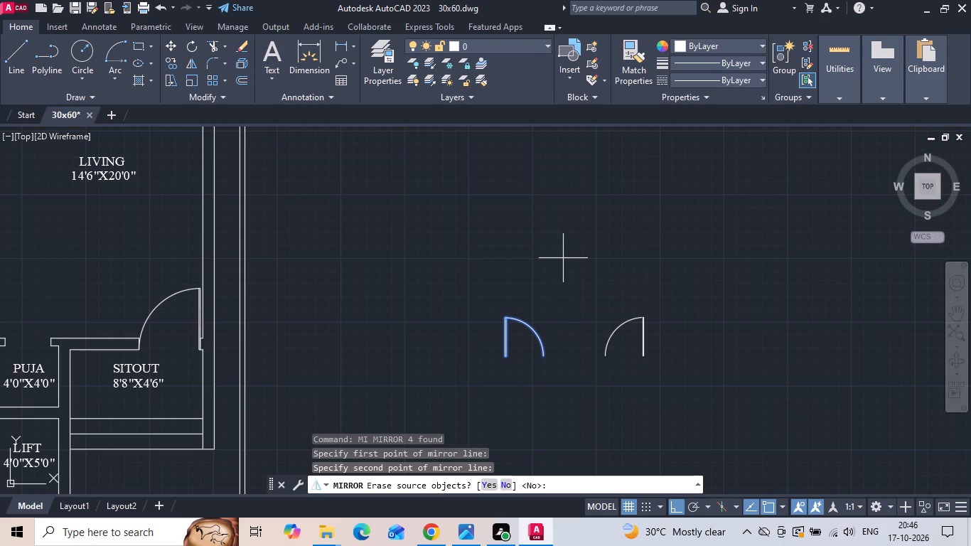
key("space")
Move the mirrored 2'6 door by its arc's lower end to the wall end at the 6'9"X4'2" toilet opening.
left_click_drag(569, 374, 576, 368)
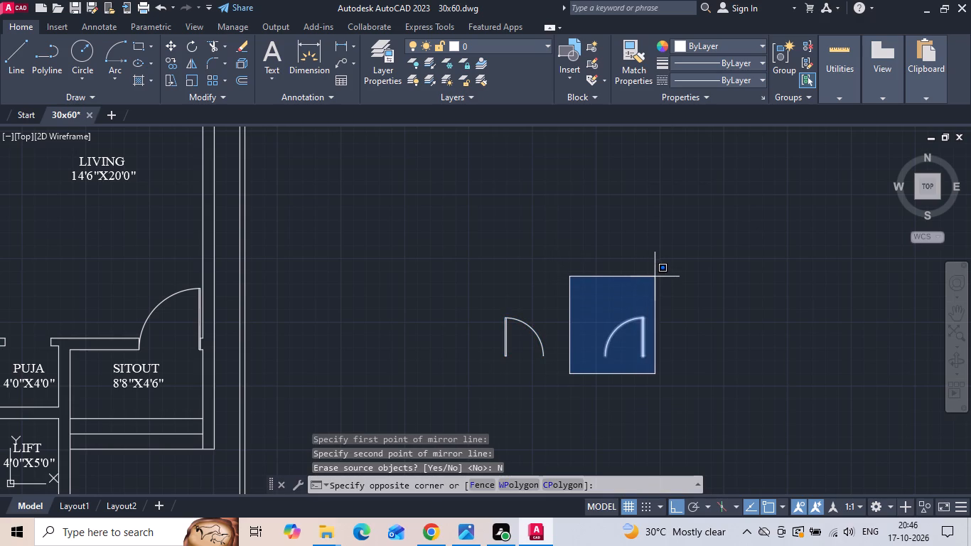
left_click(661, 280)
right_click(661, 280)
left_click(705, 272)
scroll(616, 367, "up", 3)
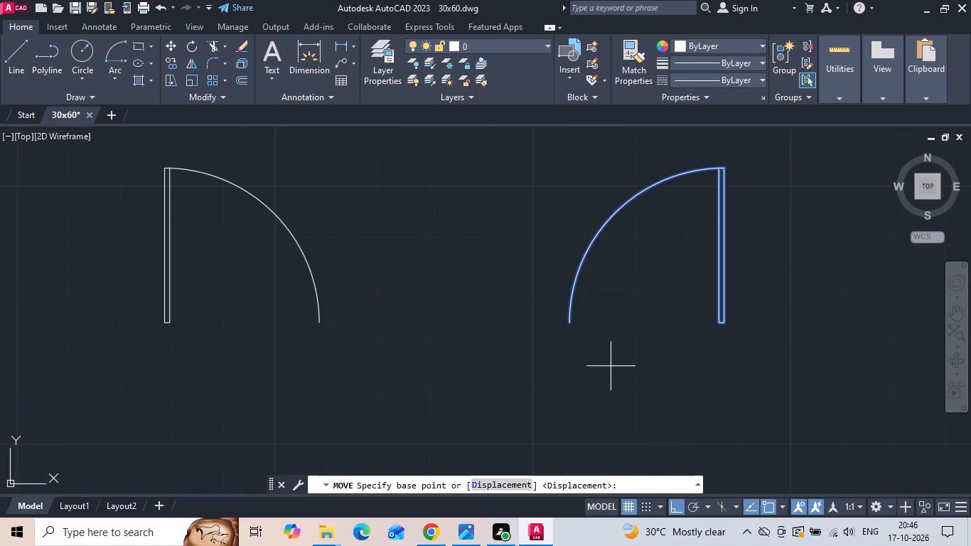
left_click(572, 324)
scroll(574, 333, "down", 5)
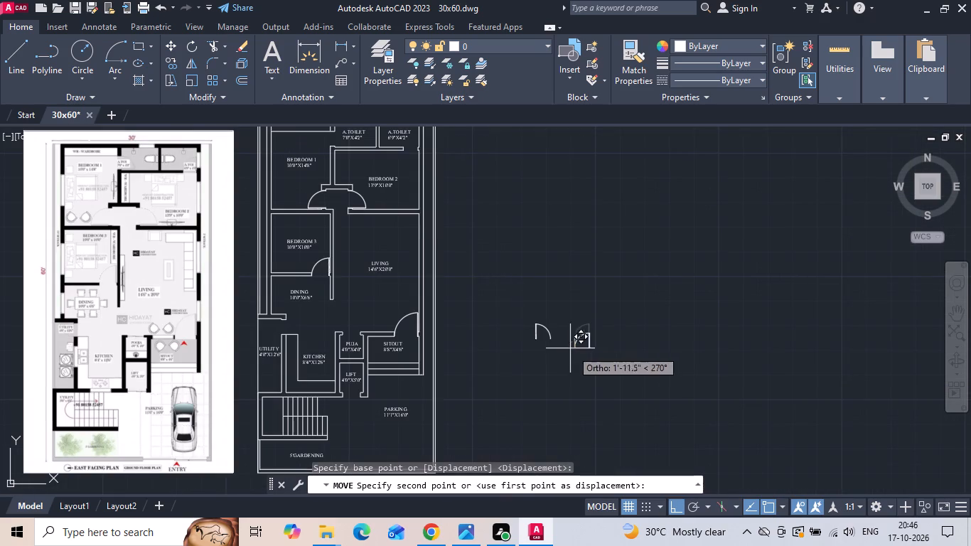
scroll(393, 97, "up", 5)
middle_click_drag(406, 179, 382, 322)
left_click(346, 270)
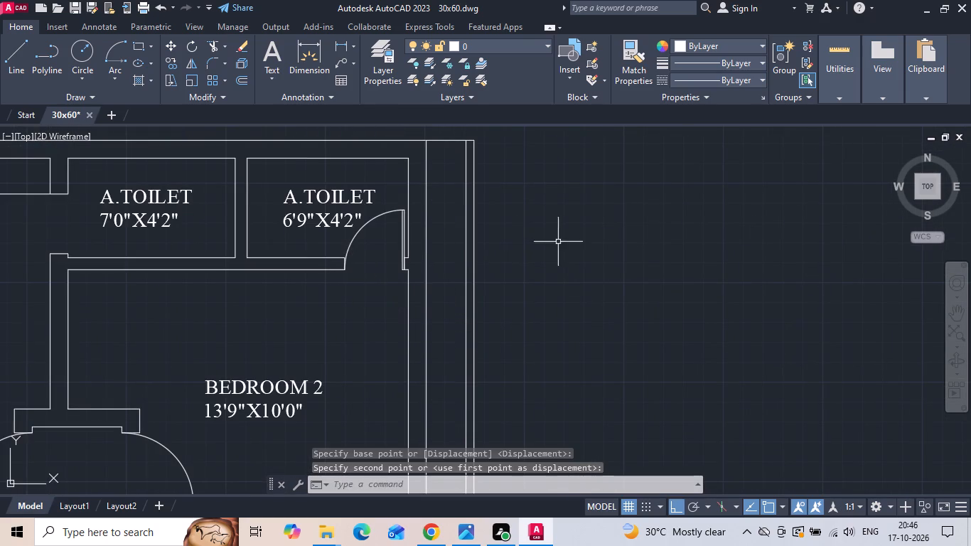
Erase the leftover 2'6 door symbol outside the plan.
scroll(599, 234, "down", 1)
scroll(569, 185, "down", 3)
key("Escape")
scroll(618, 320, "up", 3)
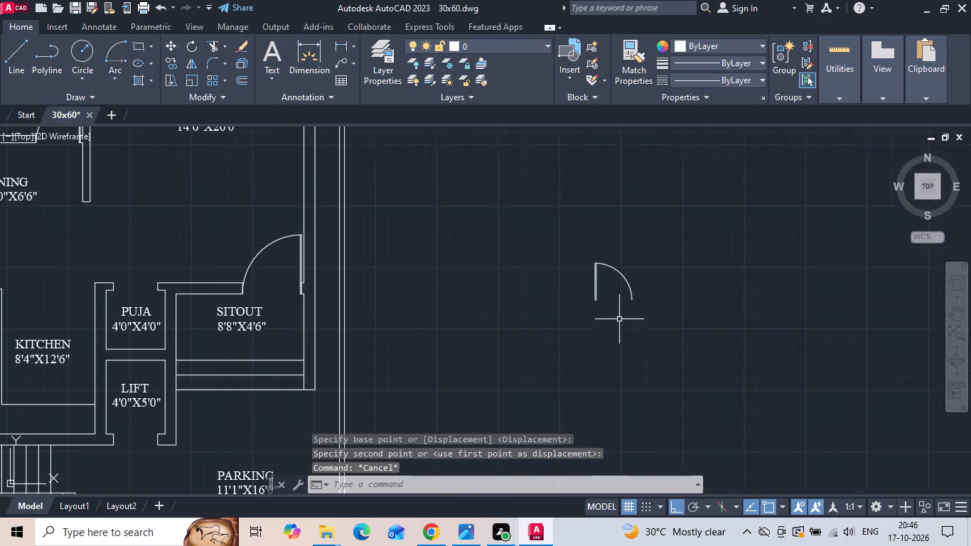
left_click_drag(579, 315, 582, 301)
left_click(660, 196)
key("Delete")
Copy the 2'6 door symbol of the 6'9"X4'2" toilet horizontally into Bedroom 1, beside the 7'0"X4'2" toilet opening.
scroll(675, 339, "down", 3)
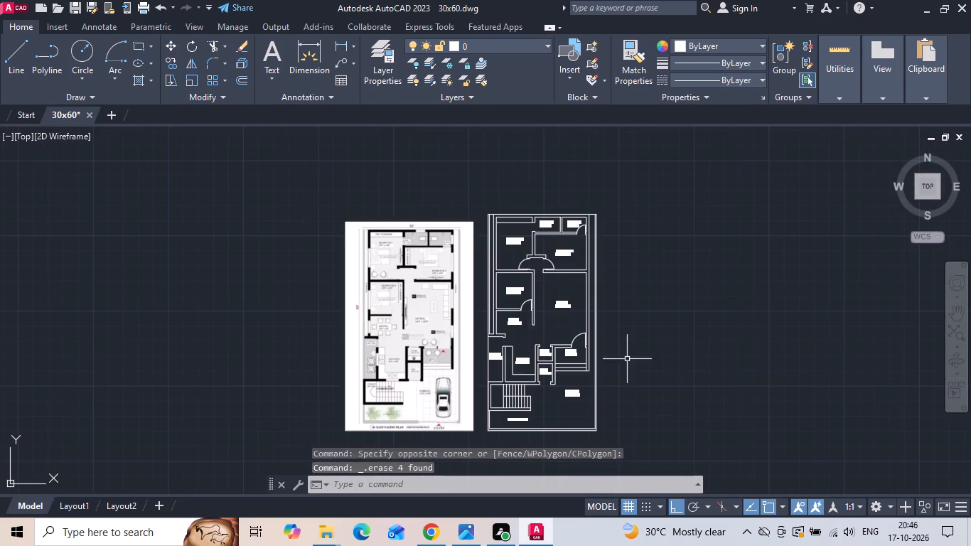
scroll(561, 237, "up", 2)
scroll(617, 206, "up", 3)
scroll(573, 292, "up", 2)
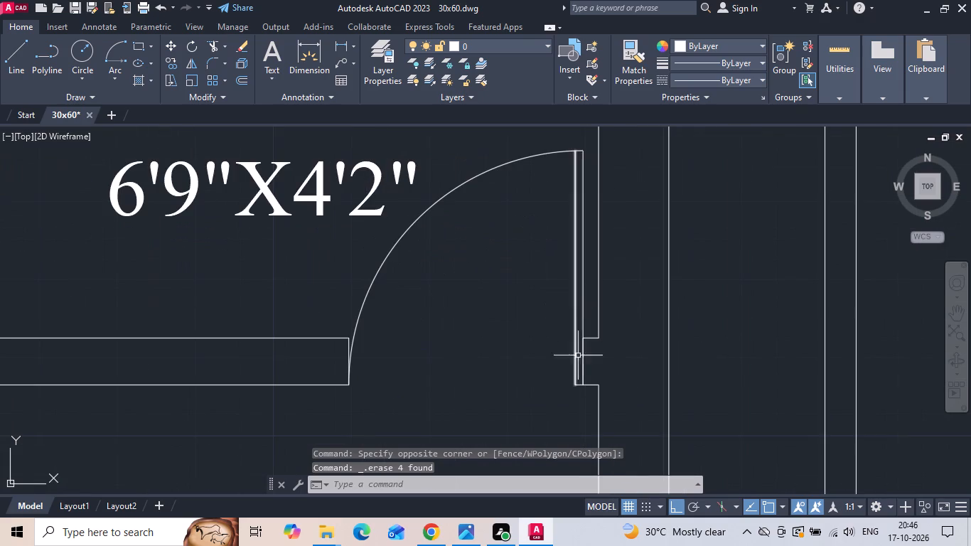
scroll(571, 402, "up", 1)
left_click(582, 373)
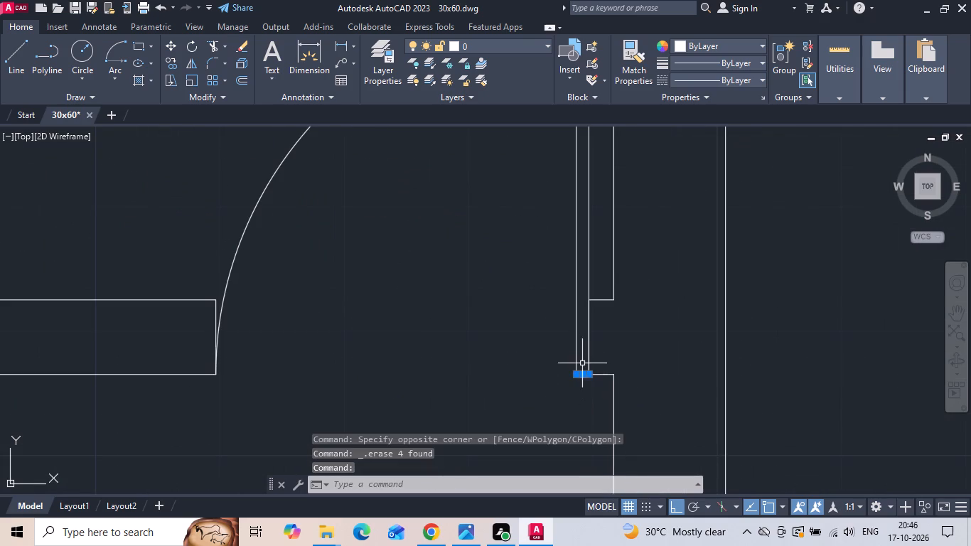
left_click(583, 349)
left_click(557, 259)
left_click_drag(416, 263, 370, 256)
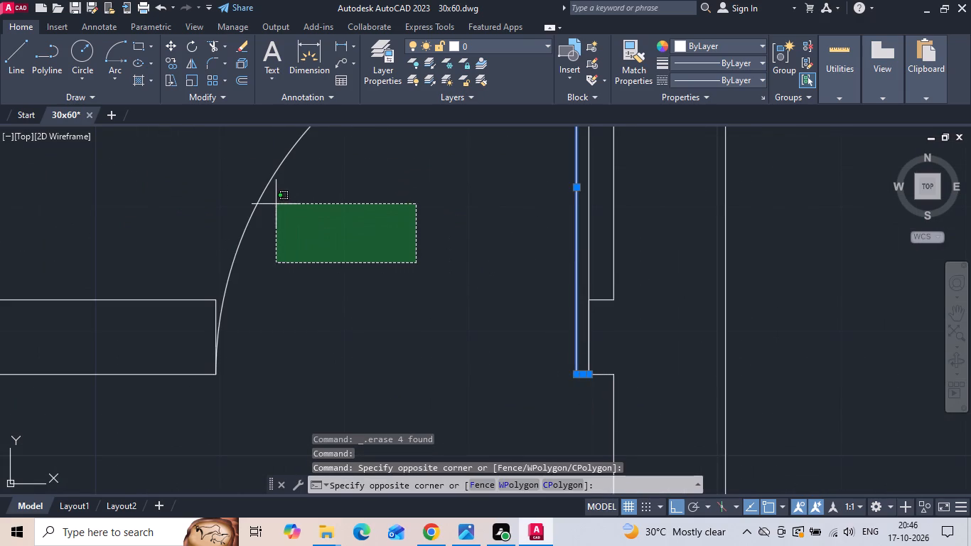
left_click(264, 188)
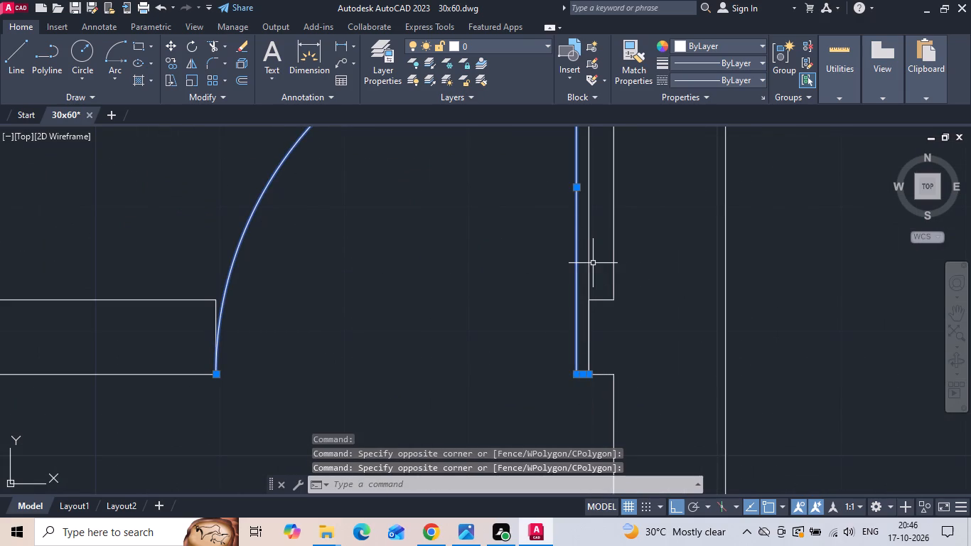
left_click(593, 263)
left_click(588, 264)
right_click(500, 294)
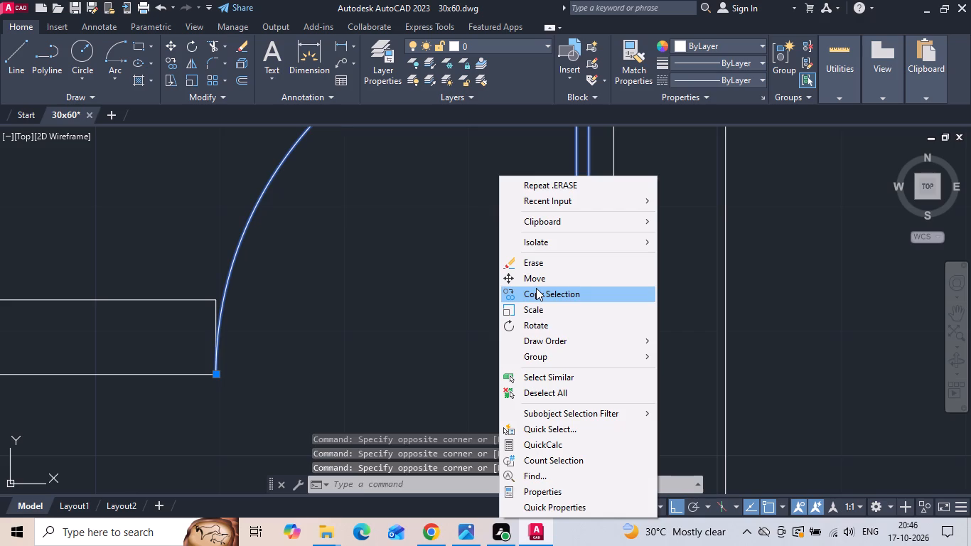
left_click(537, 289)
scroll(547, 309, "down", 3)
left_click_drag(549, 322, 531, 326)
middle_click_drag(321, 311, 616, 304)
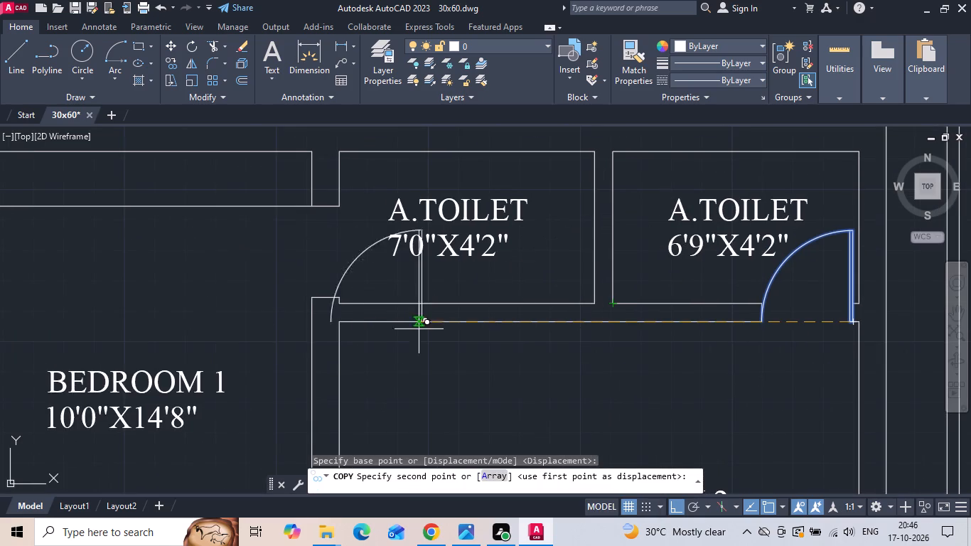
left_click(264, 326)
scroll(265, 341, "up", 3)
key("Escape")
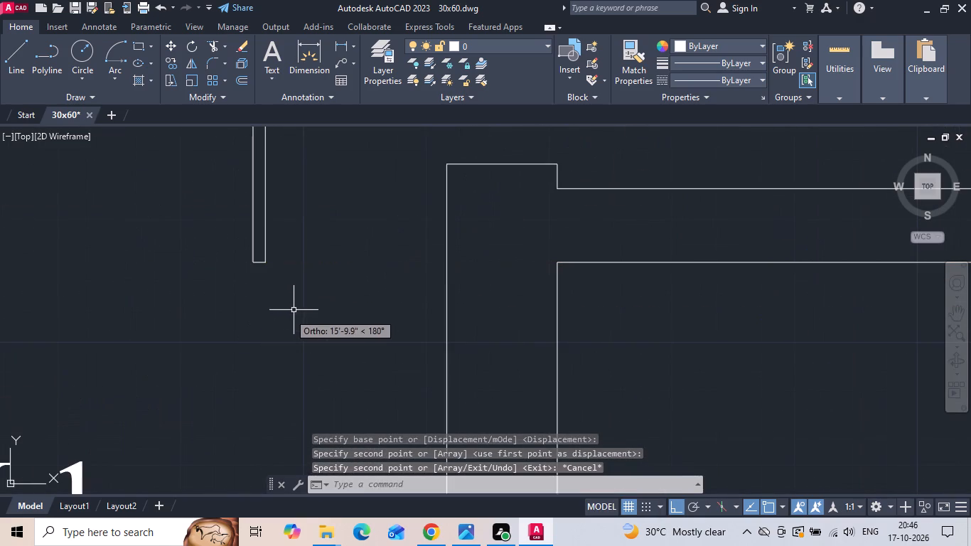
Rotate the copied 2'6 door symbol in Bedroom 1 by 90 degrees clockwise.
left_click(298, 306)
middle_click_drag(215, 232, 285, 269)
scroll(299, 274, "down", 1)
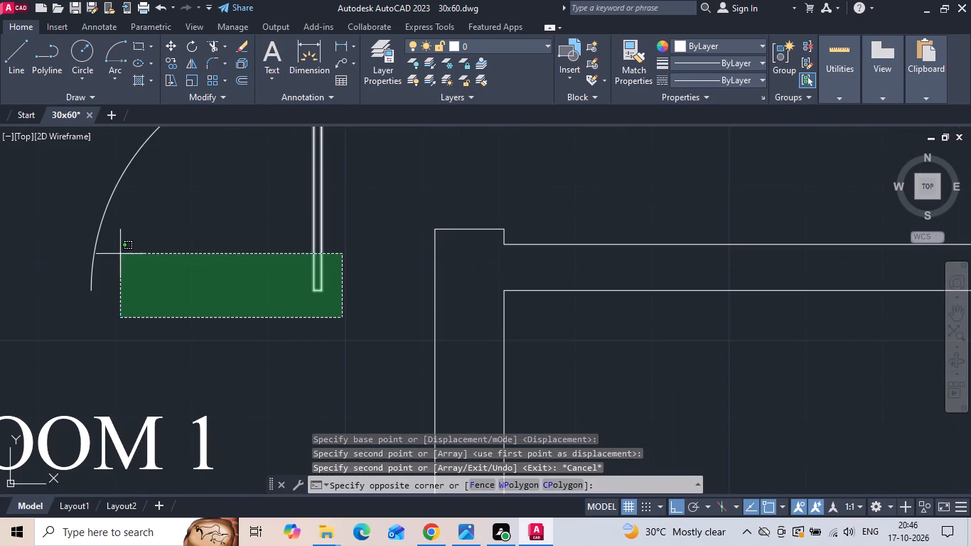
left_click(65, 247)
right_click(65, 247)
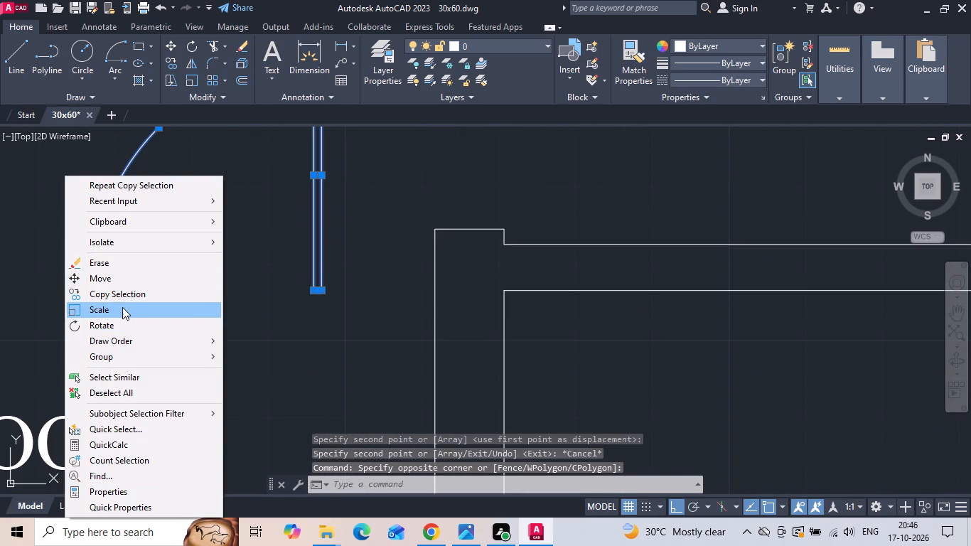
left_click(122, 322)
left_click(267, 245)
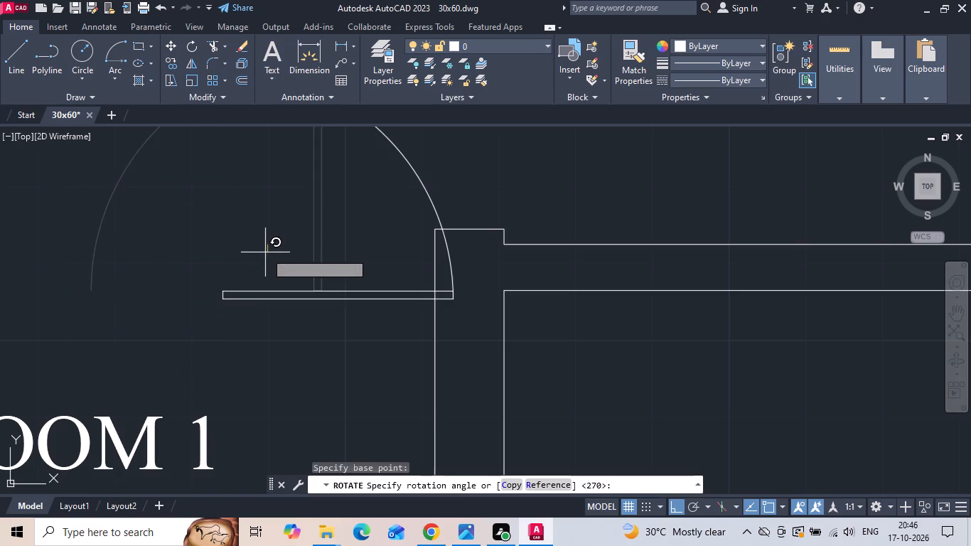
left_click(265, 252)
Move the rotated door by its arc's upper end to the upper wall corner of the 7'0"X4'2" toilet opening.
scroll(264, 289, "down", 1)
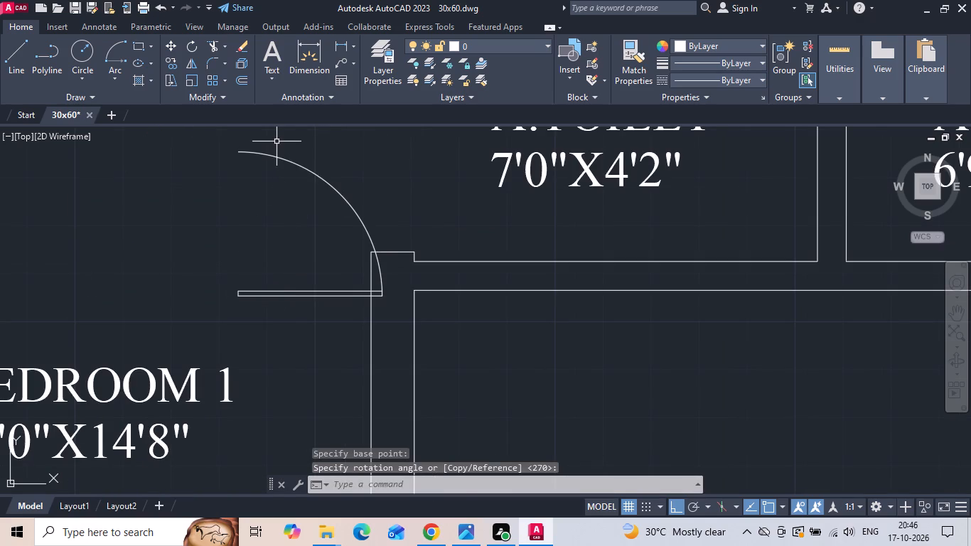
left_click(277, 141)
left_click(187, 326)
right_click(181, 301)
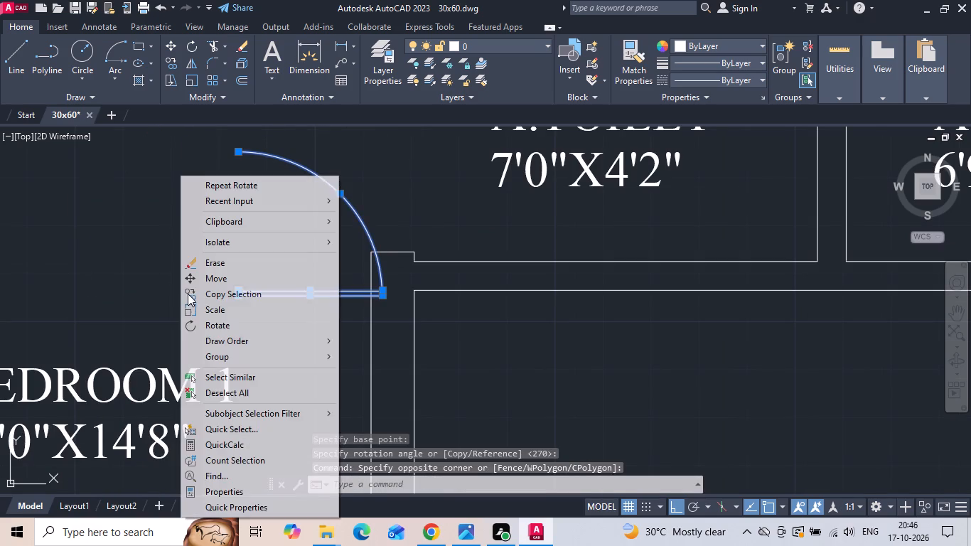
left_click(194, 282)
middle_click_drag(223, 228, 224, 314)
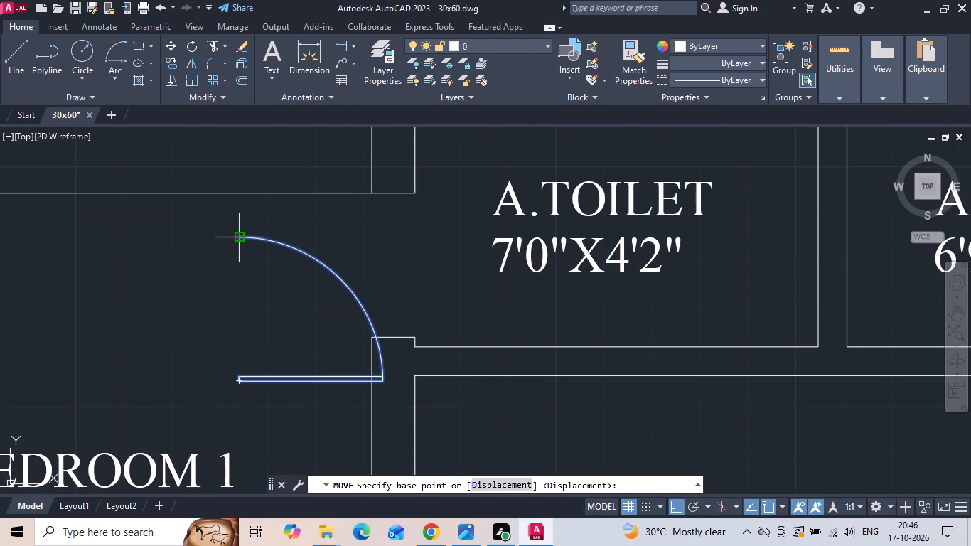
left_click(240, 237)
left_click(375, 193)
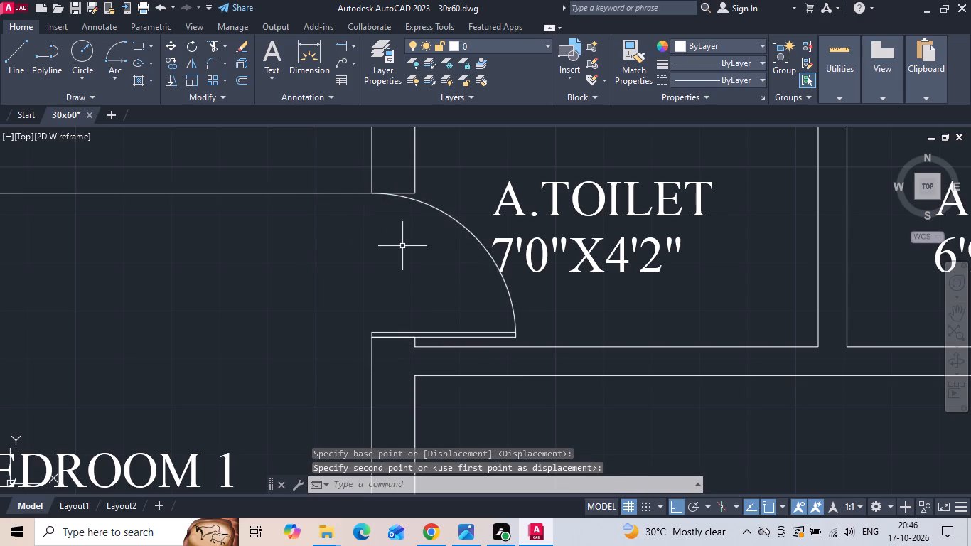
Move the 7'0"X4'2" A.TOILET label slightly to the right, clear of the door arc.
left_click(551, 244)
right_click(536, 282)
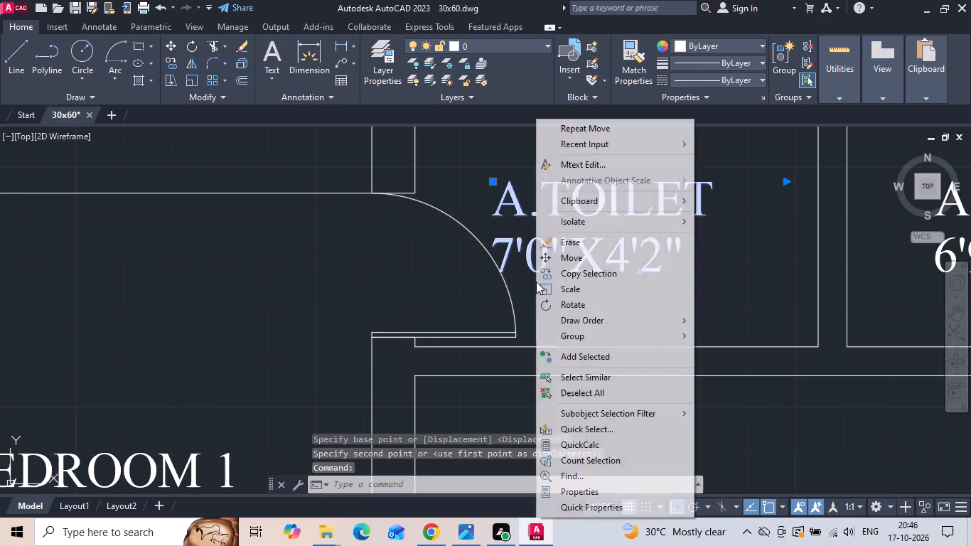
left_click(586, 263)
scroll(331, 282, "down", 1)
left_click(507, 391)
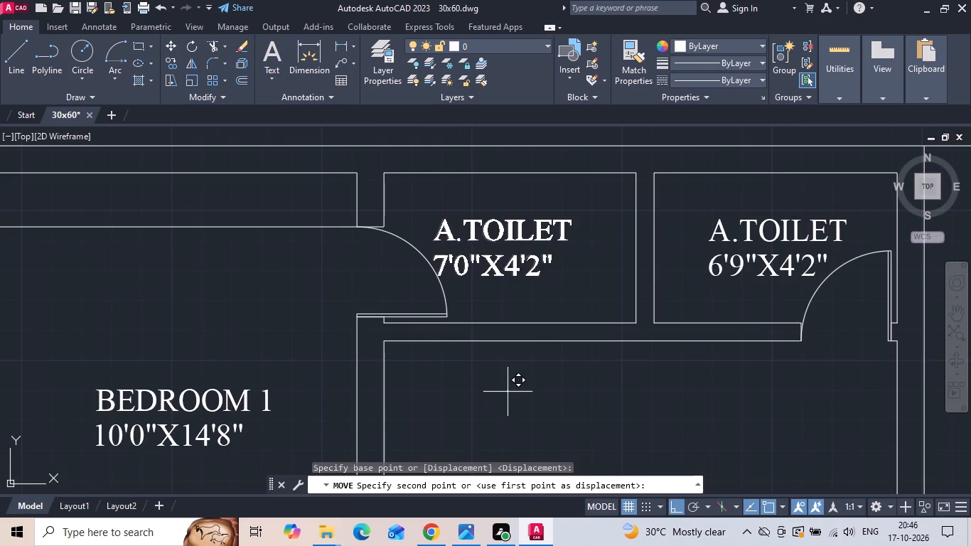
left_click(524, 392)
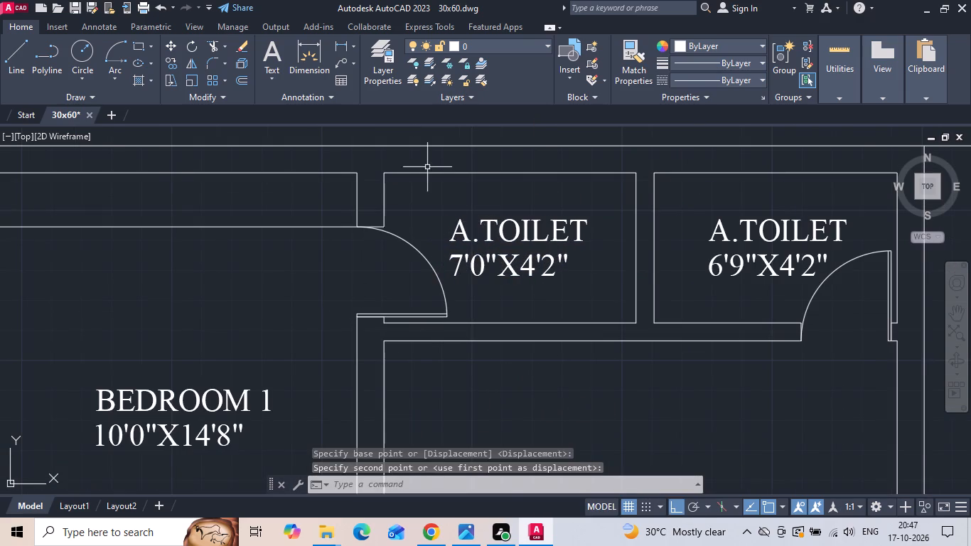
Offset Bedroom 2's wall line shared with Bedroom 1 by 1'6 into Bedroom 2 for the wardrobe.
scroll(416, 161, "down", 3)
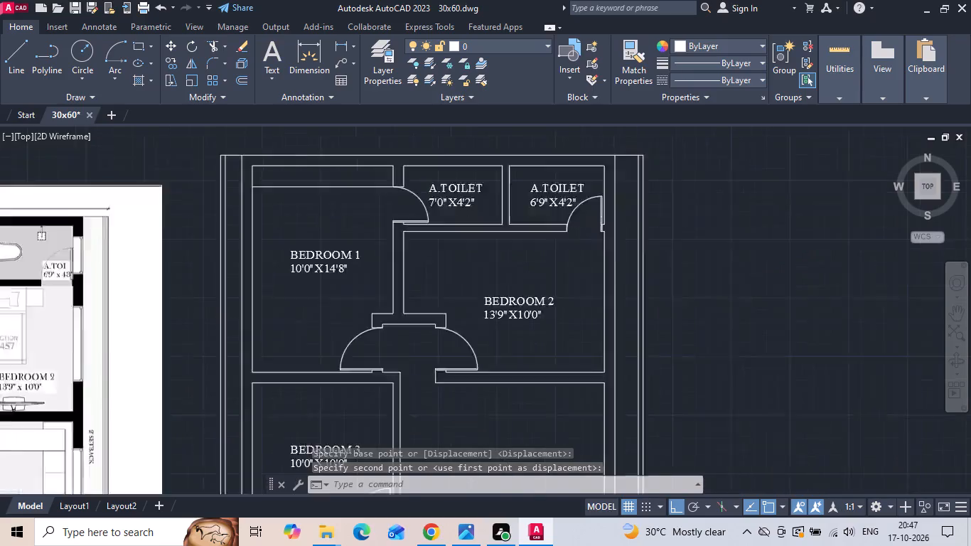
middle_click_drag(295, 236, 377, 236)
scroll(474, 253, "up", 1)
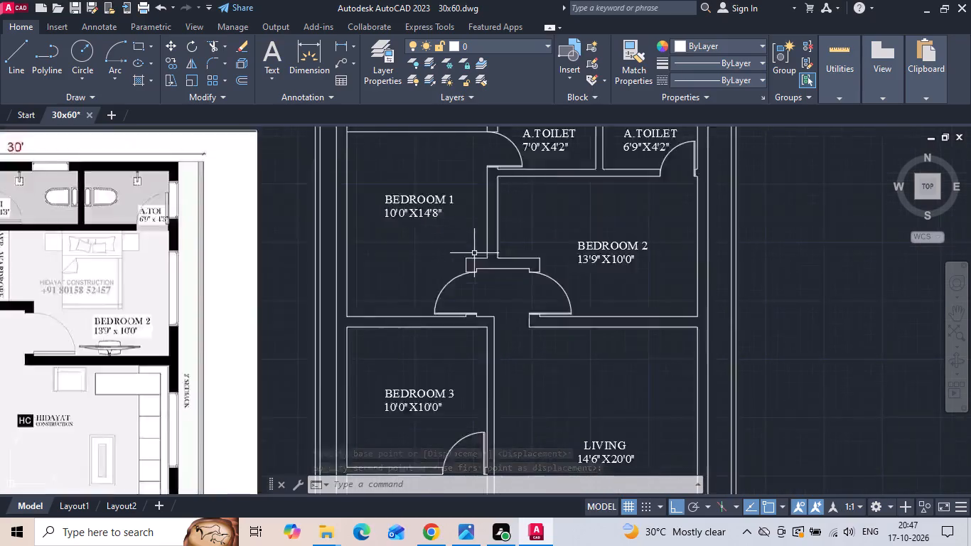
scroll(474, 253, "up", 1)
key("o")
key("space")
type("1'")
type("6")
key("space")
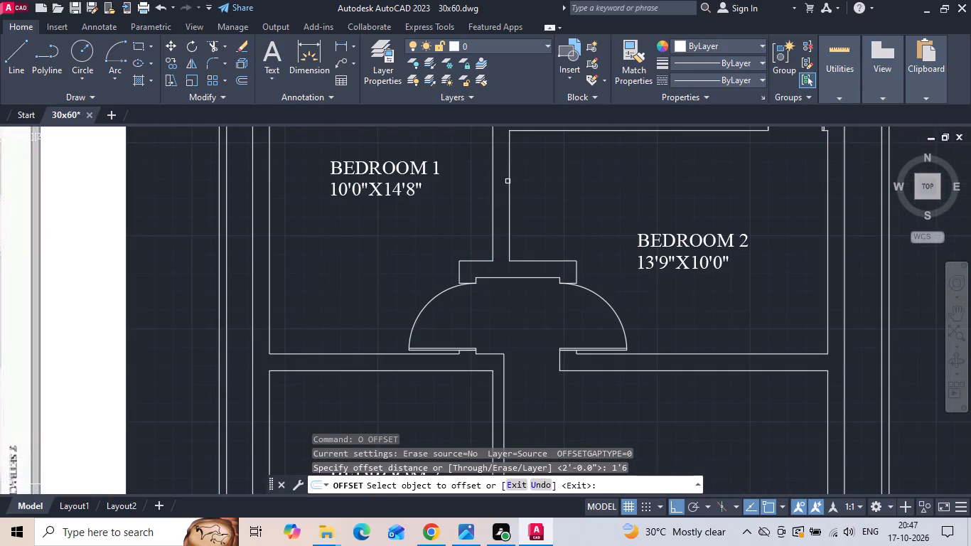
left_click(510, 182)
left_click(543, 184)
Offset Bedroom 3's inner wall line on the living side by 1'6 into the room for the wardrobe.
scroll(618, 194, "down", 2)
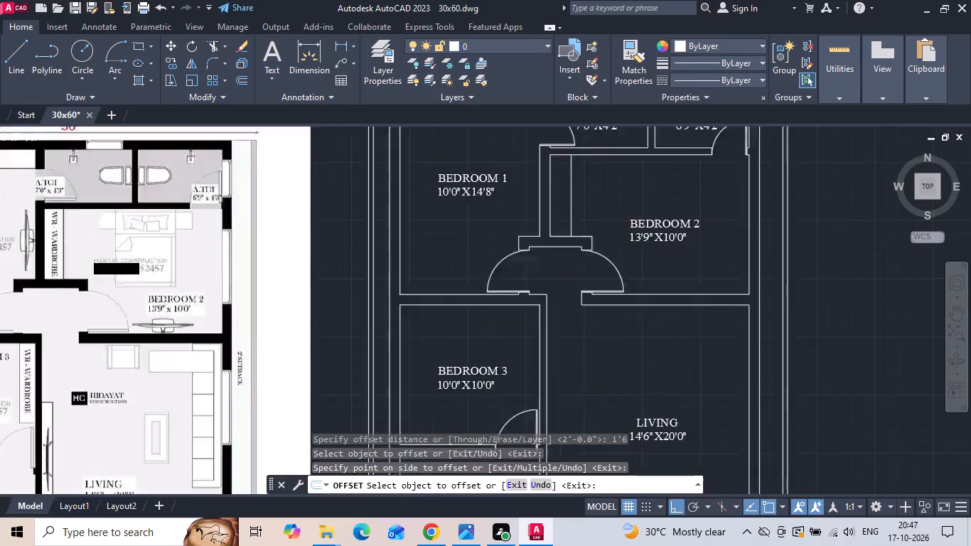
scroll(567, 289, "up", 2)
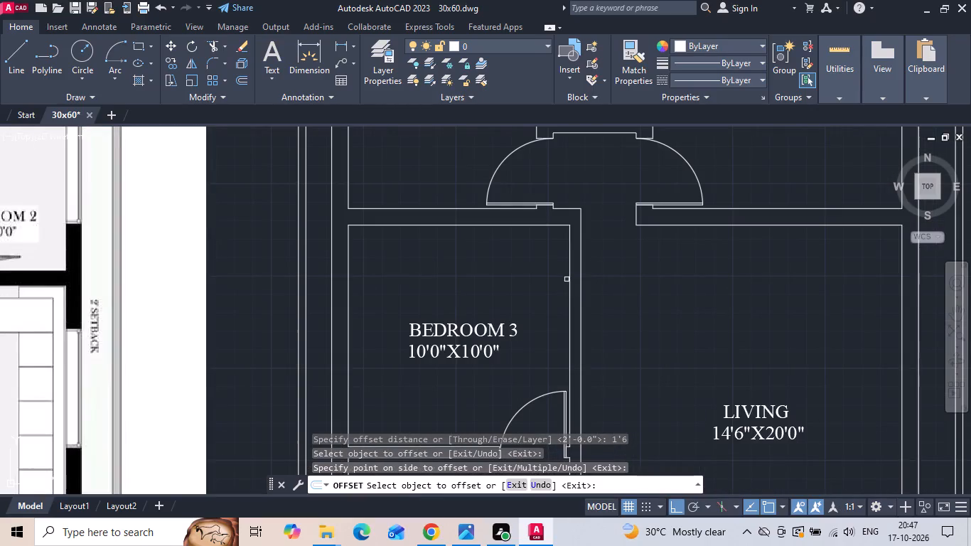
left_click_drag(571, 266, 554, 272)
left_click(508, 277)
scroll(573, 210, "down", 2)
key("Escape")
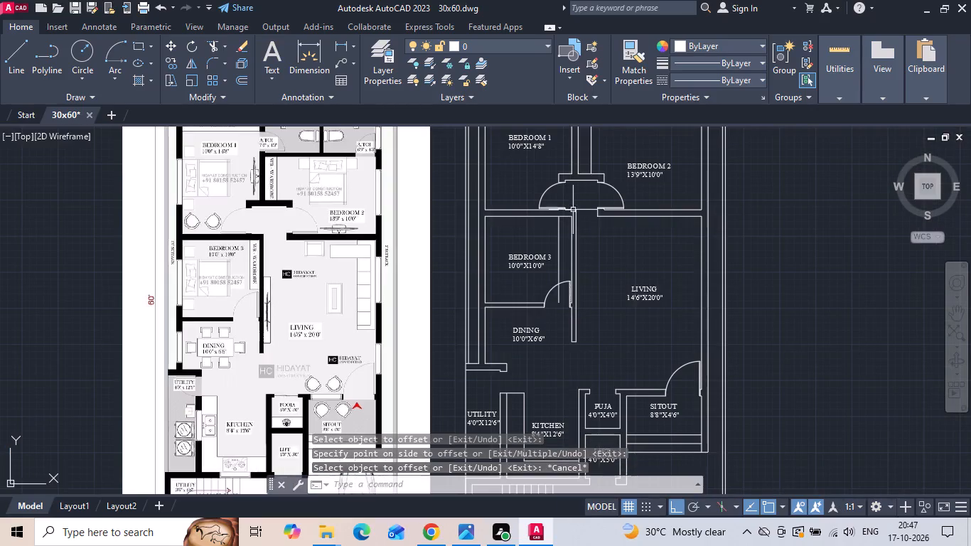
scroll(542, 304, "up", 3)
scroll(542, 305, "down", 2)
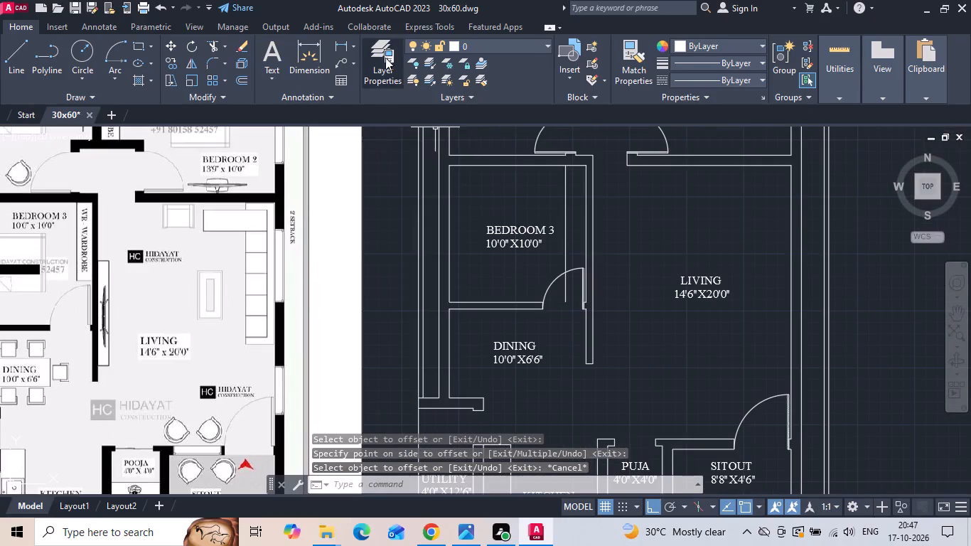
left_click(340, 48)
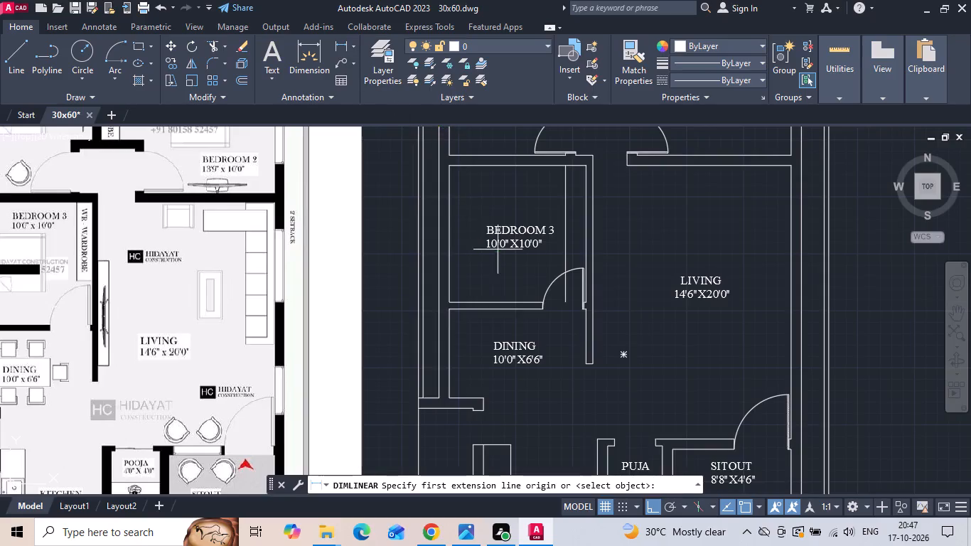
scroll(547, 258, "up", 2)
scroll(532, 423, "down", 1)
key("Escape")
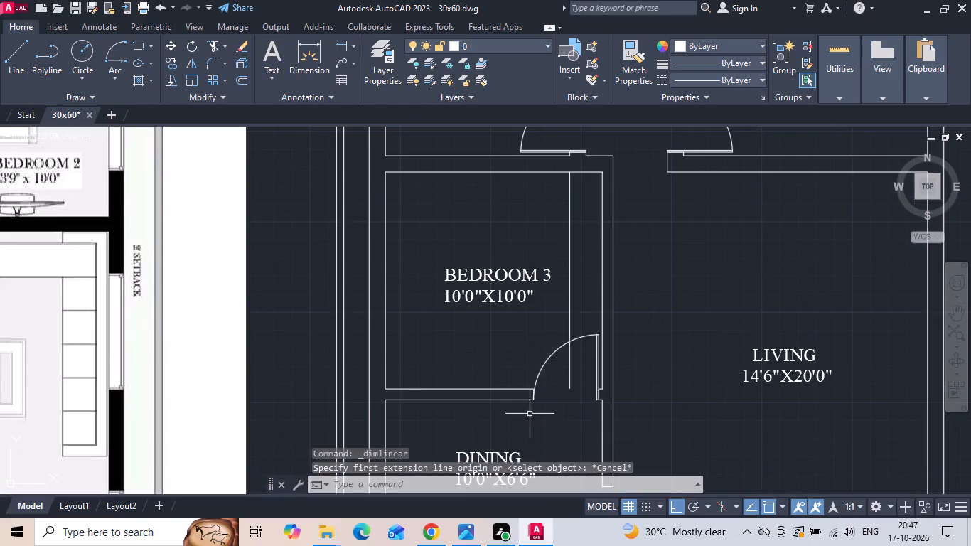
Offset Bedroom 3's upper inner wall line 7' down into the room to mark the wardrobe's end.
key("o")
key("space")
key("7")
key("apostrophe")
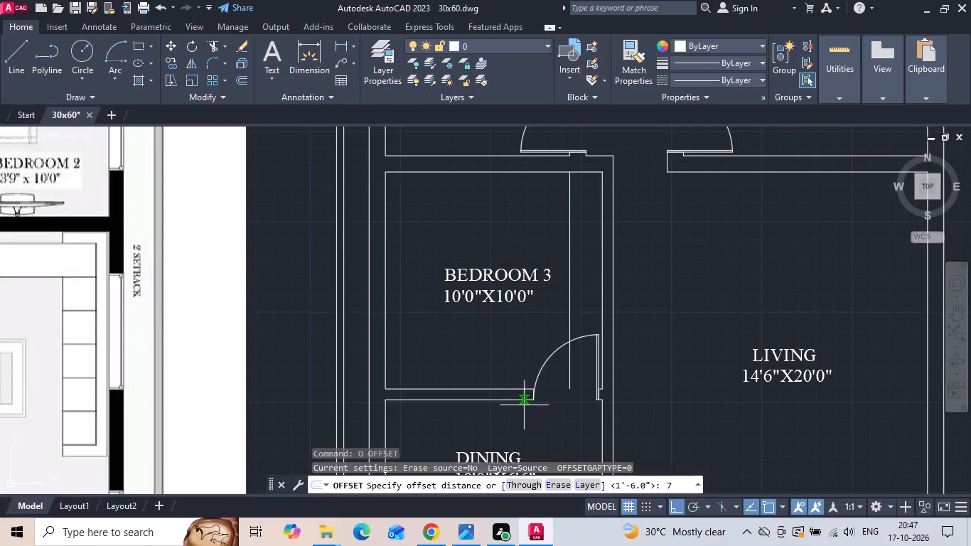
key("Return")
left_click(580, 171)
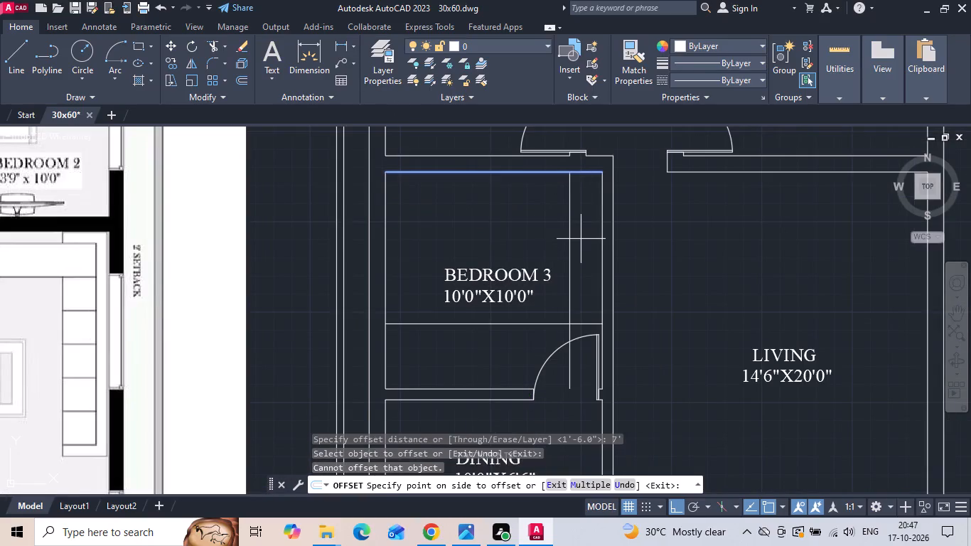
left_click(581, 239)
key("Escape")
Trim the two Bedroom 3 offset lines past their intersection to form the wardrobe's lower corner.
type("TR")
key("space")
key("space")
scroll(581, 334, "up", 3)
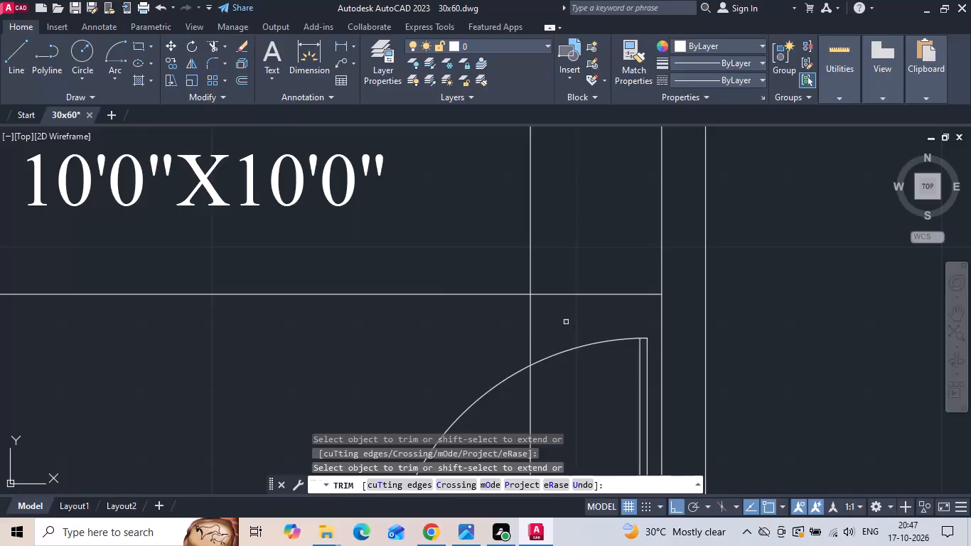
left_click_drag(558, 323, 425, 284)
scroll(422, 266, "down", 2)
key("Escape")
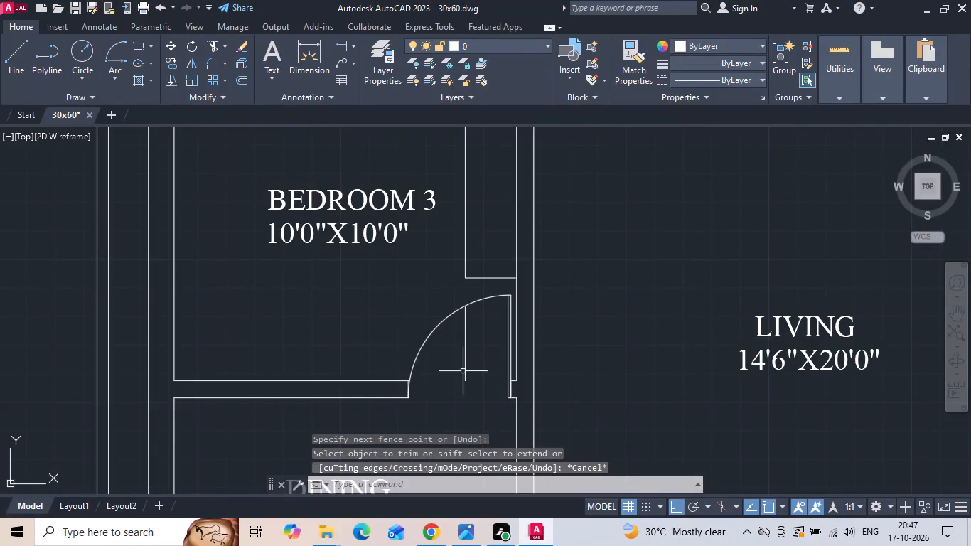
Erase the leftover vertical line segment inside the Bedroom 3 door swing.
left_click(463, 375)
key("Delete")
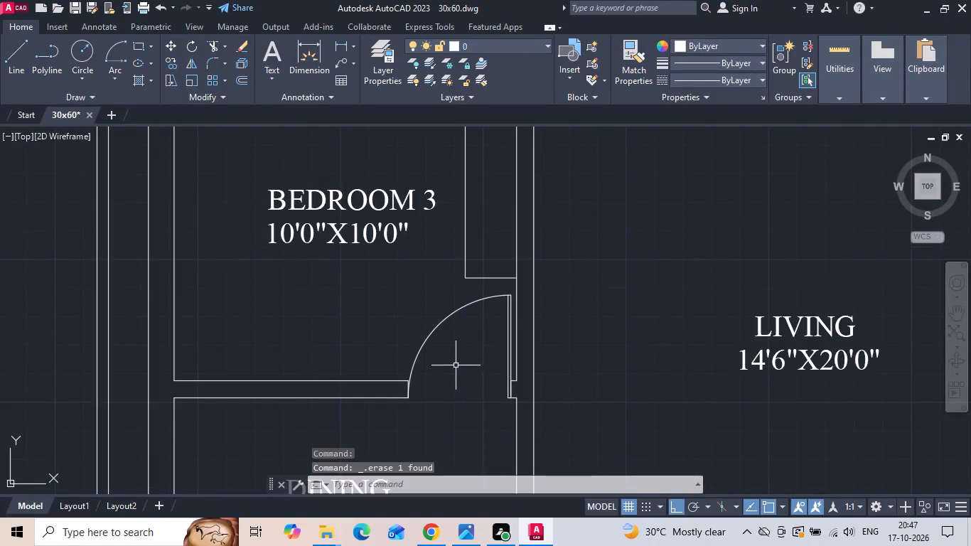
Save the 30x60 drawing.
key("ctrl+s")
key("ctrl+s")
key("ctrl+s")
key("ctrl+s")
key("ctrl+s")
key("ctrl+s")
key("ctrl+s")
key("ctrl+s")
key("ctrl+s")
key("ctrl+s")
key("ctrl+s")
key("ctrl+s")
key("ctrl+s")
key("ctrl+s")
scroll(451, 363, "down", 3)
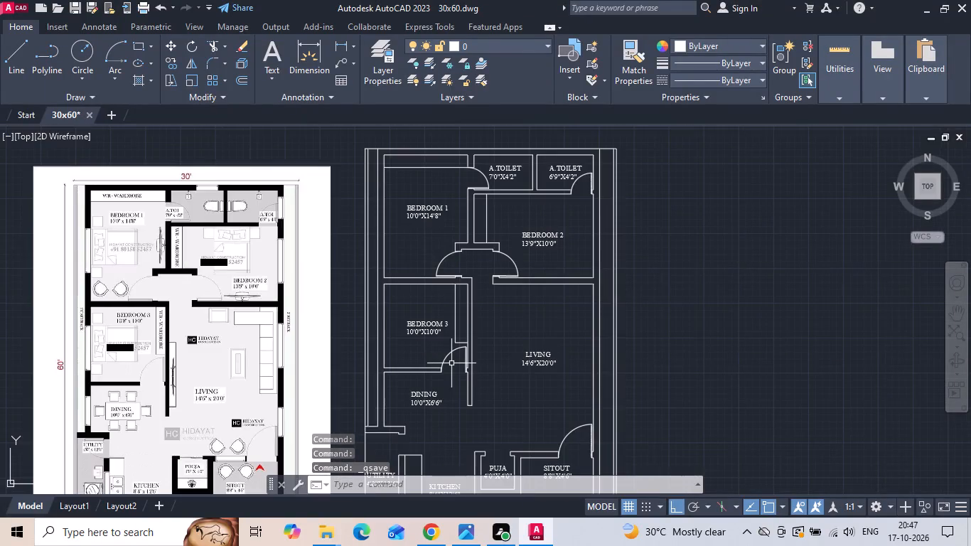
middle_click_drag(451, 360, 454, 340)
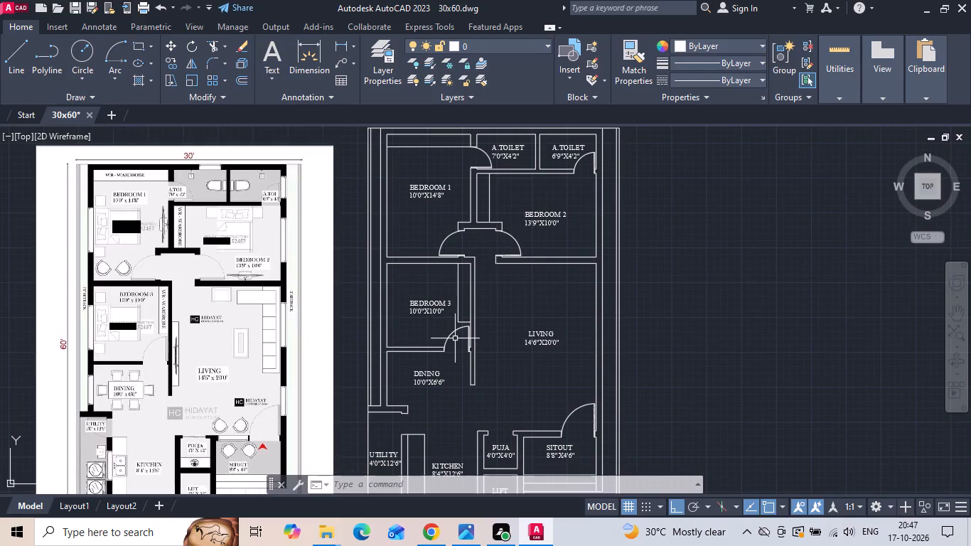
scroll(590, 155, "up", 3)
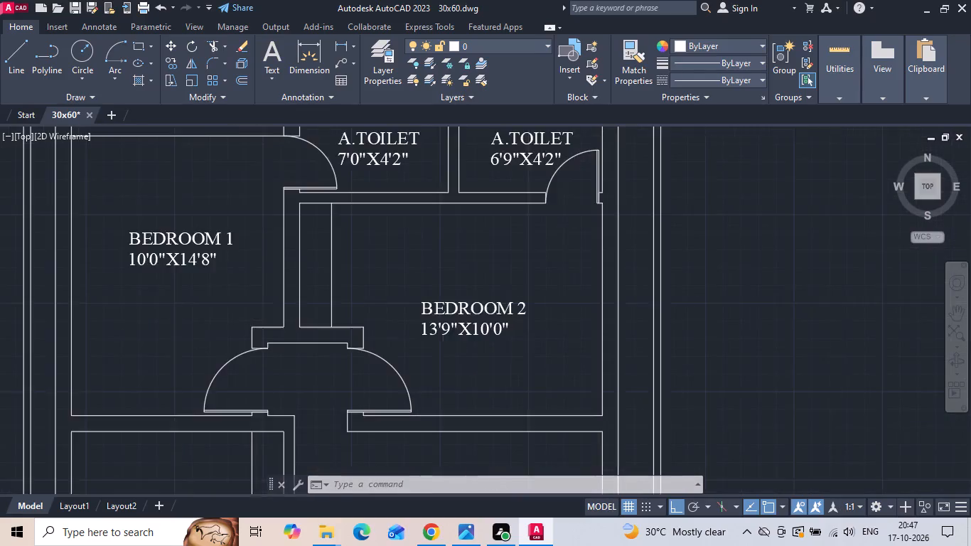
Copy the door symbol of Bedroom 2's attached toilet into the open space between the utility opening and the puja room.
scroll(590, 155, "up", 2)
left_click_drag(623, 137, 621, 150)
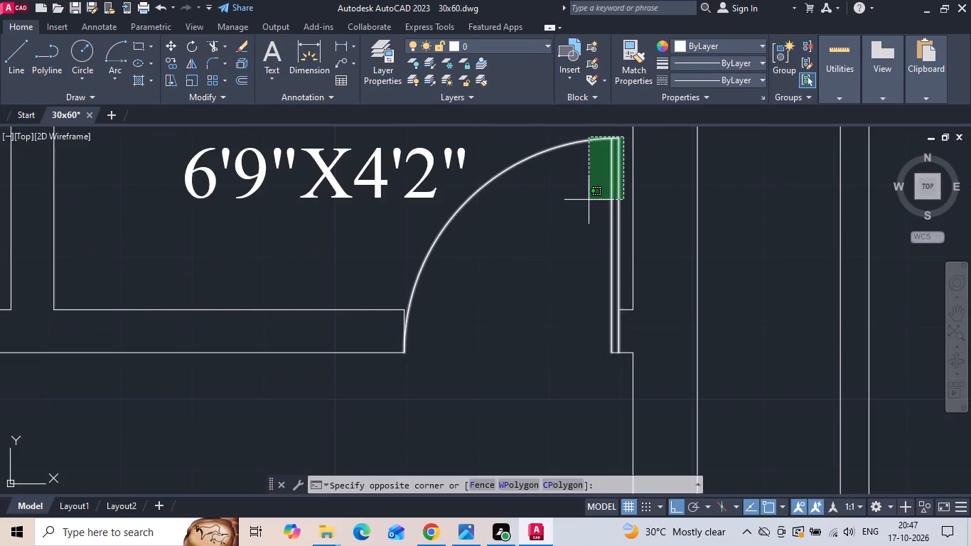
left_click(589, 200)
scroll(608, 359, "up", 4)
left_click(637, 329)
left_click(618, 358)
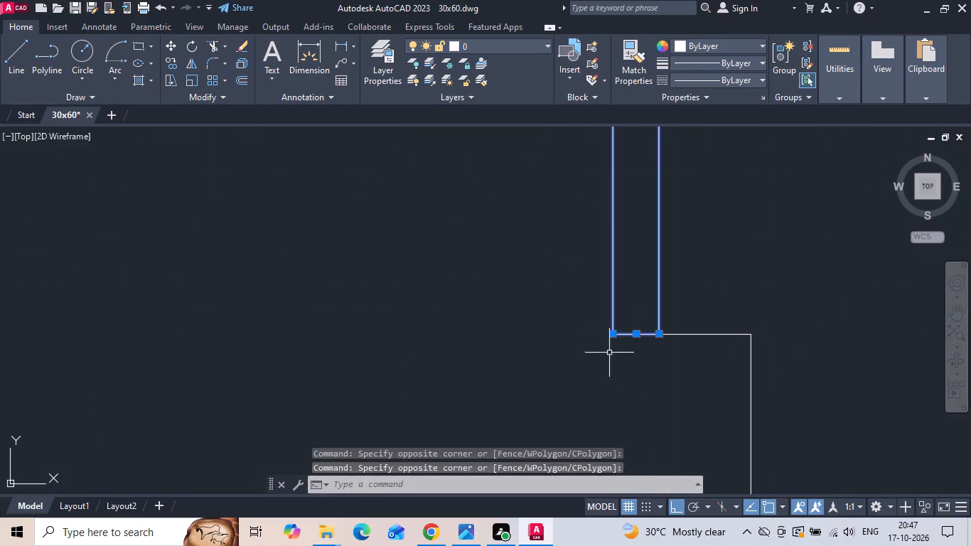
right_click(523, 303)
left_click(544, 287)
scroll(540, 187, "down", 7)
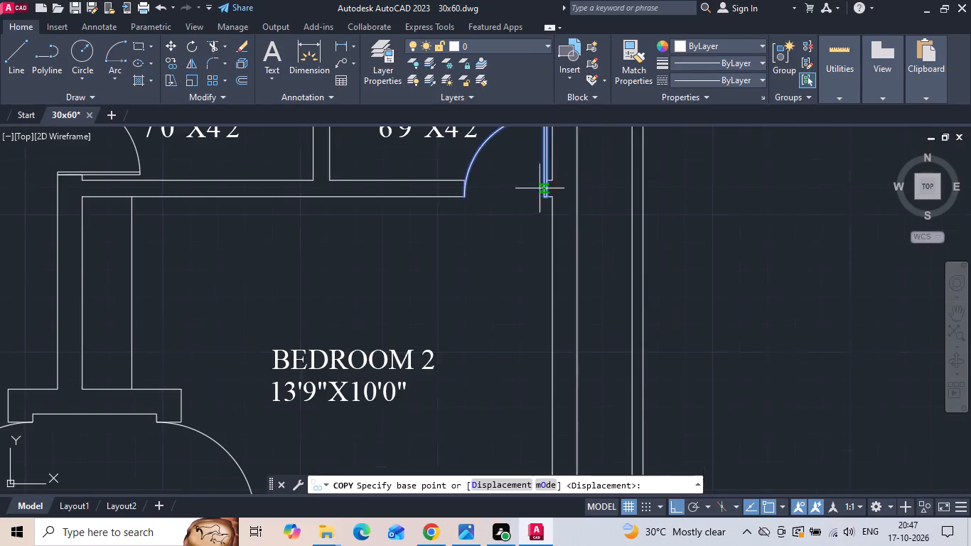
left_click_drag(537, 196, 529, 239)
scroll(522, 272, "down", 4)
middle_click_drag(520, 321, 527, 208)
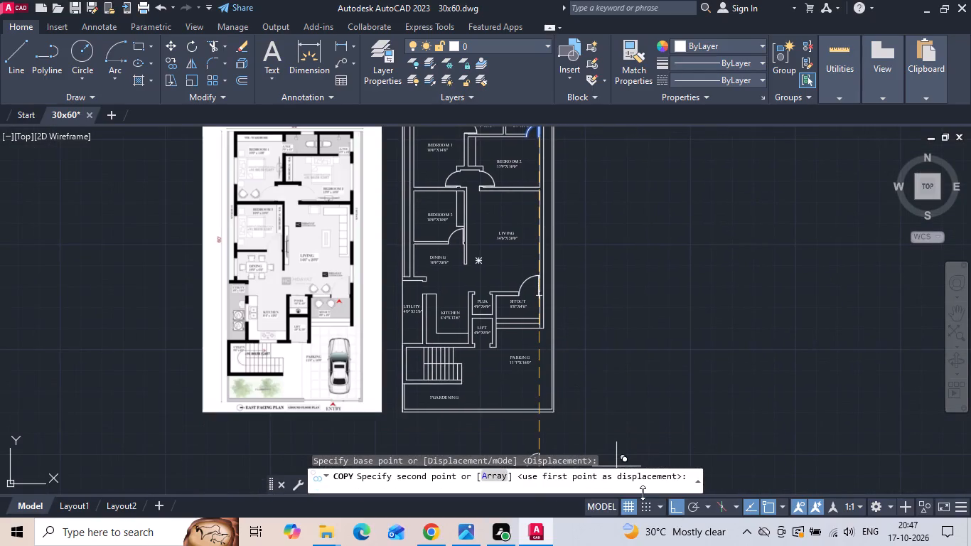
left_click(672, 509)
scroll(436, 279, "up", 3)
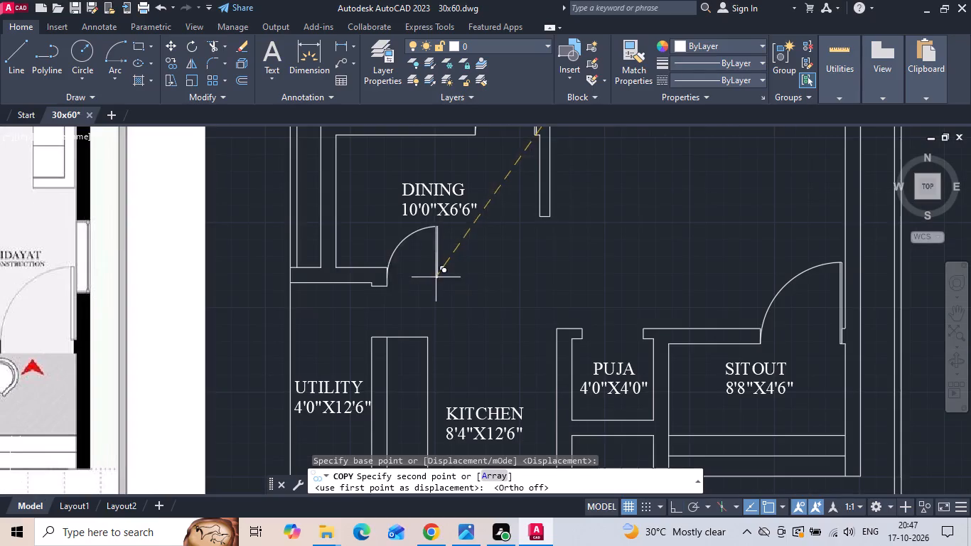
scroll(495, 325, "up", 2)
left_click(494, 344)
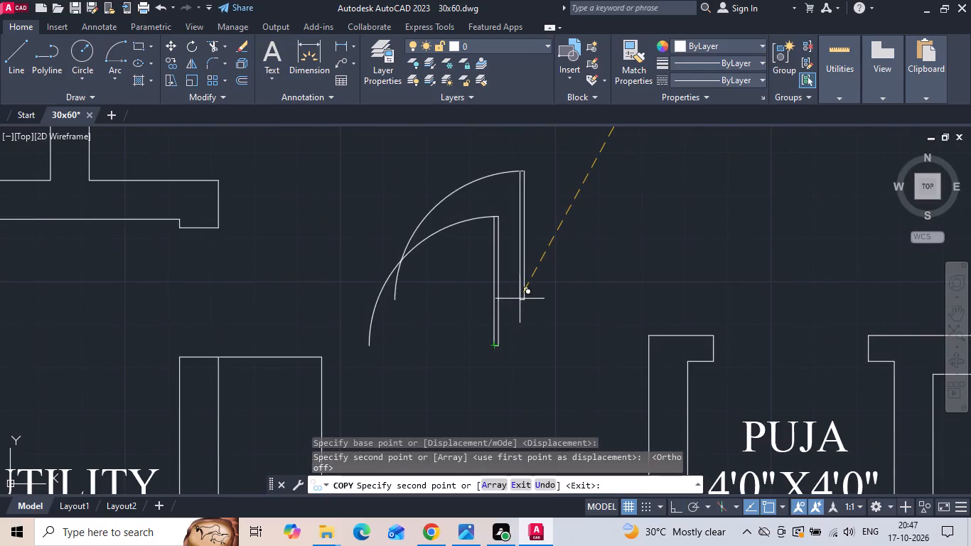
key("Escape")
Rotate the copied door symbol 90 degrees counterclockwise so its leaf lies horizontally with the swing below.
left_click_drag(520, 204, 514, 215)
left_click_drag(358, 388, 355, 381)
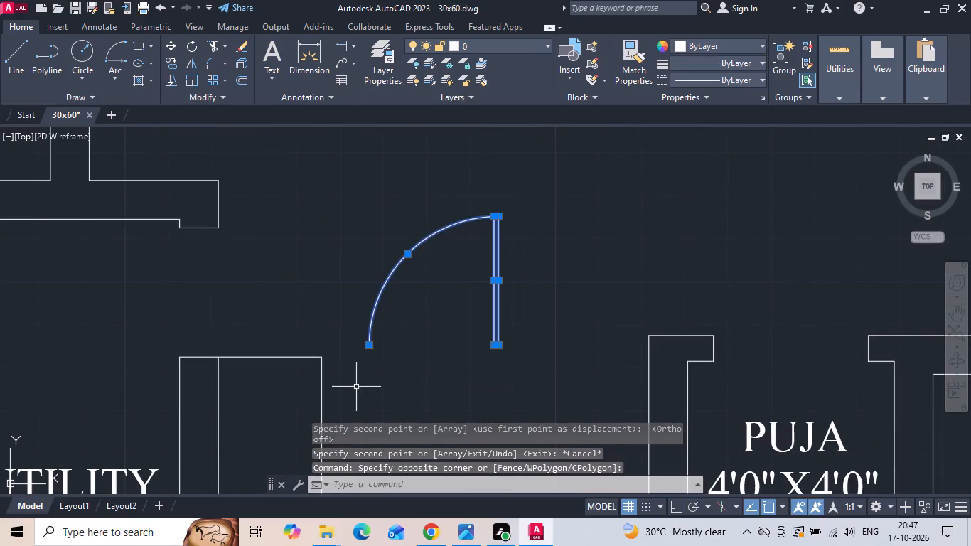
right_click(354, 284)
left_click(375, 322)
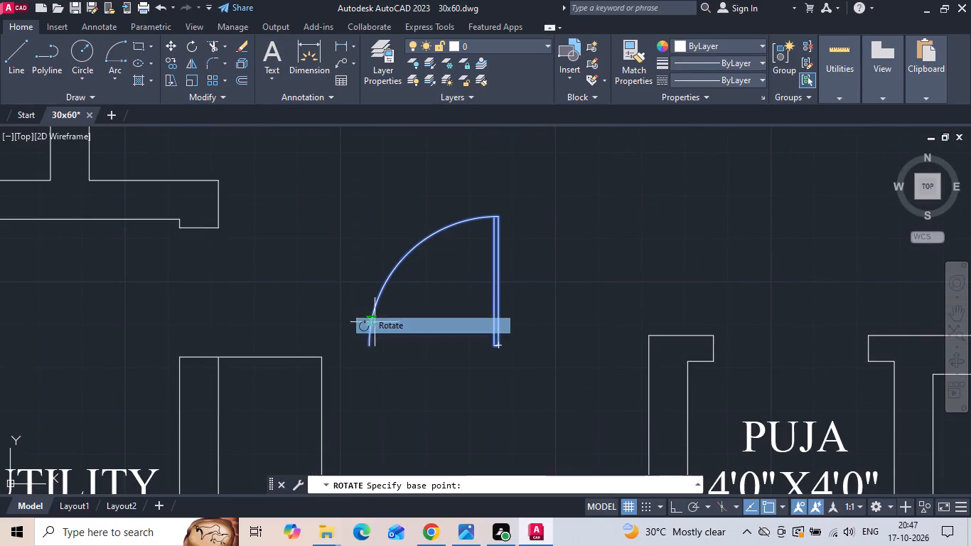
key("F8")
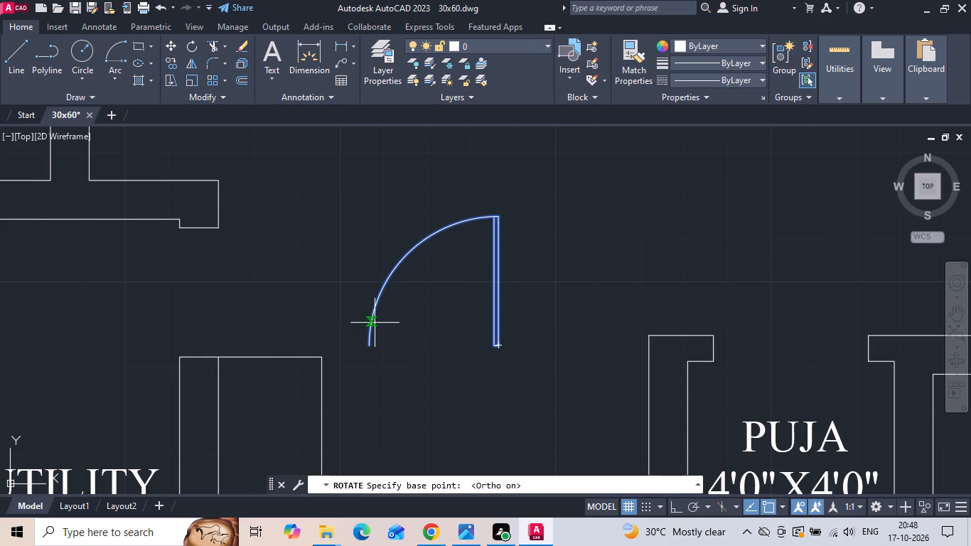
left_click(423, 312)
left_click(420, 289)
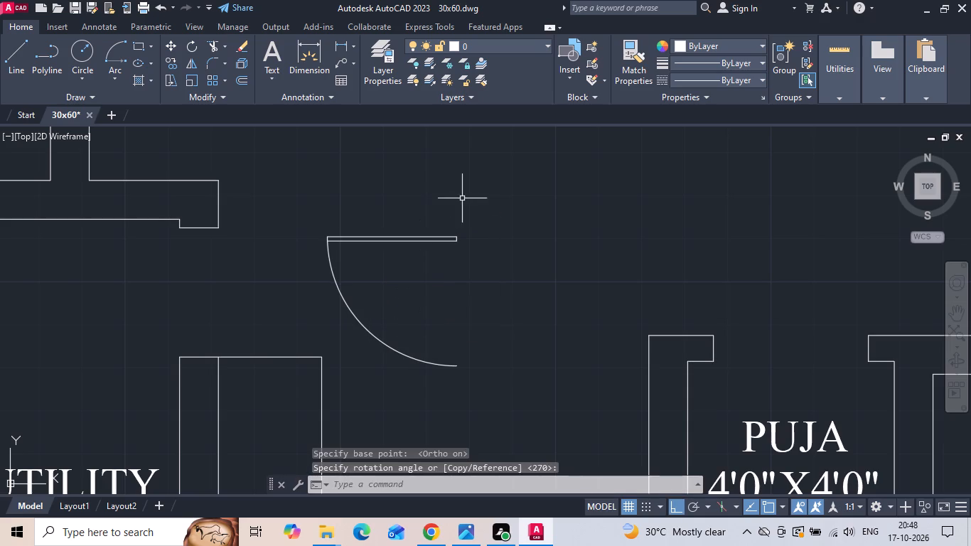
Move the rotated door by the arc's lower end onto the top wall corner at the utility opening.
left_click_drag(465, 201, 471, 224)
left_click(373, 398)
right_click(380, 293)
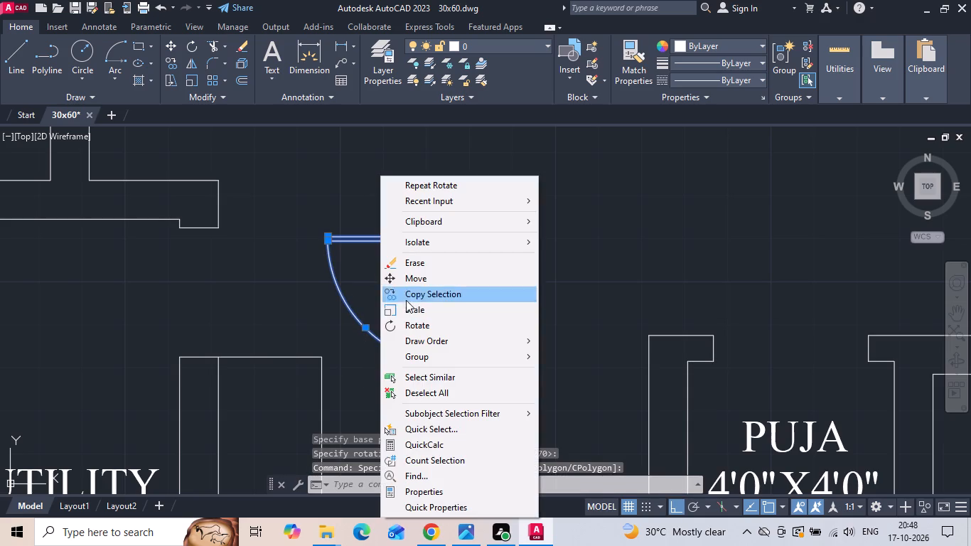
left_click(437, 282)
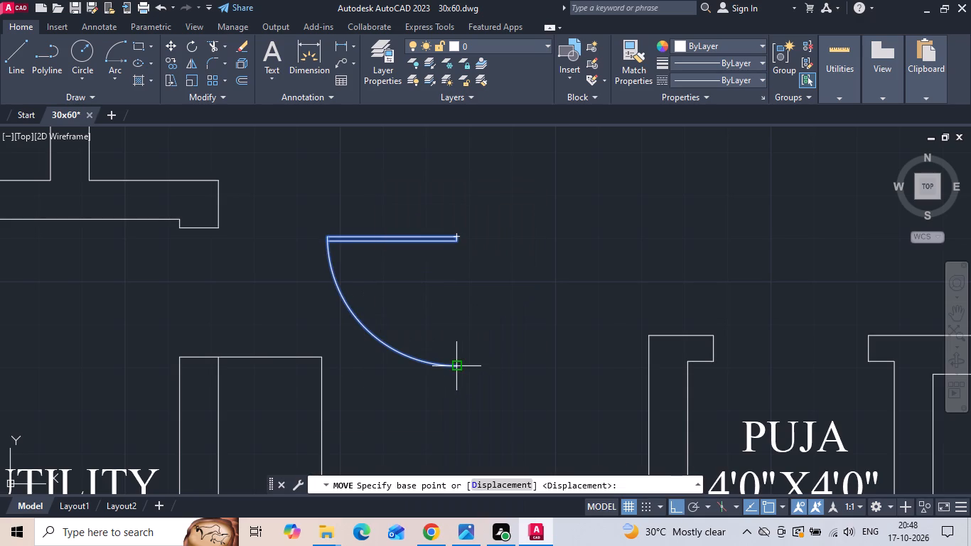
left_click(460, 370)
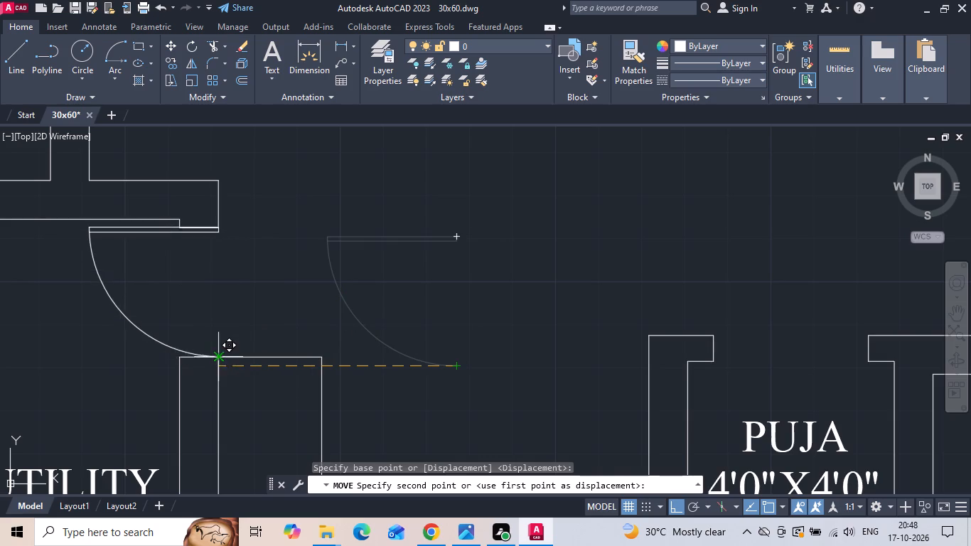
left_click(222, 353)
scroll(365, 340, "down", 2)
scroll(483, 317, "down", 1)
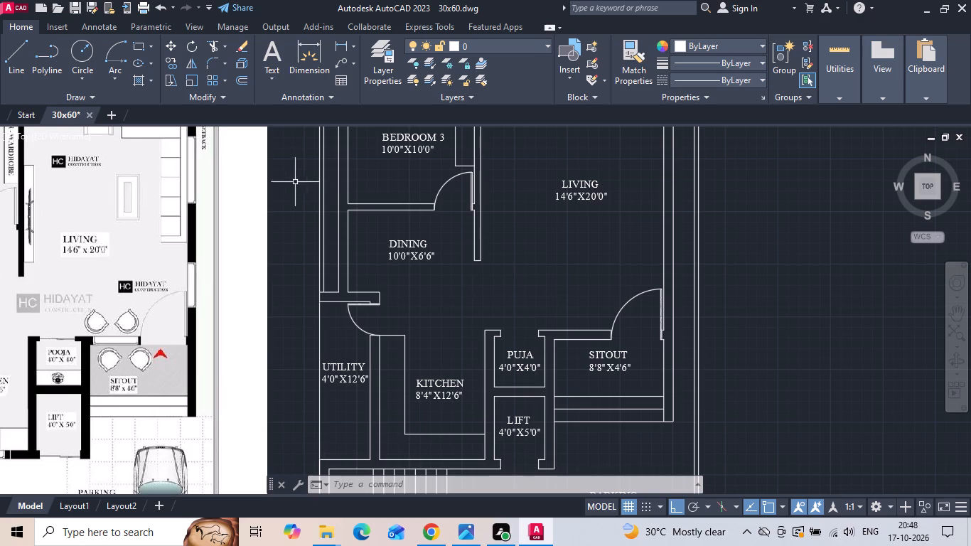
Measure the sitout's upper wall line from the door jamb to the inner corner beside the puja.
left_click(337, 43)
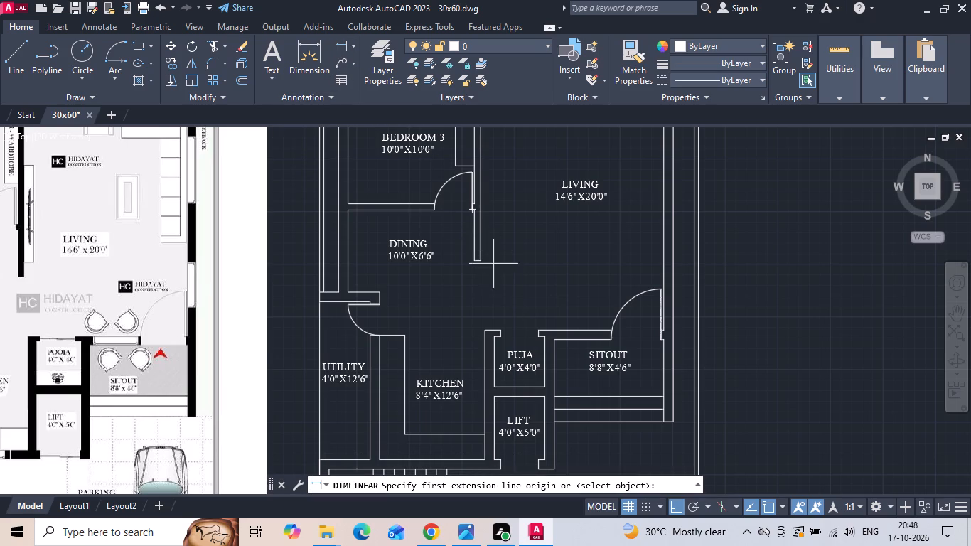
scroll(603, 337, "up", 3)
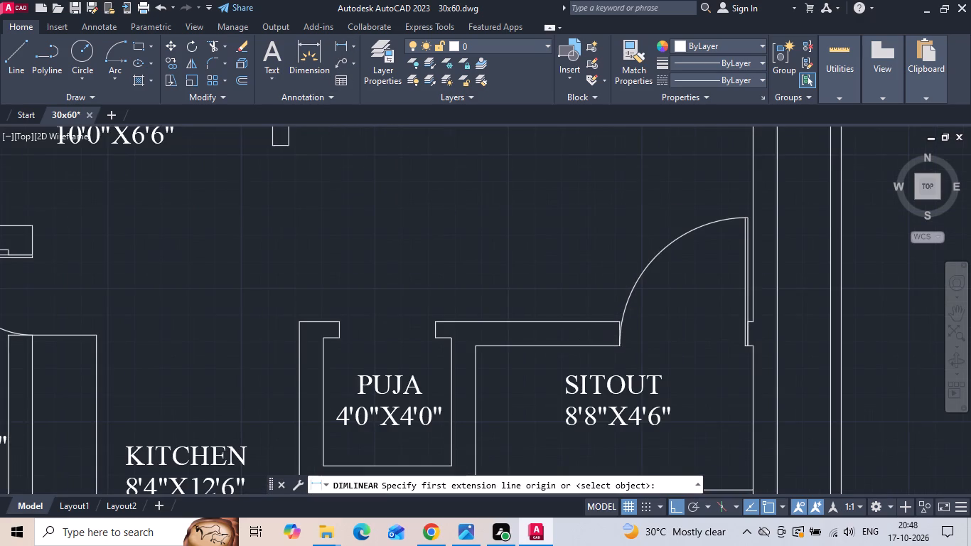
scroll(604, 350, "up", 1)
left_click(641, 344)
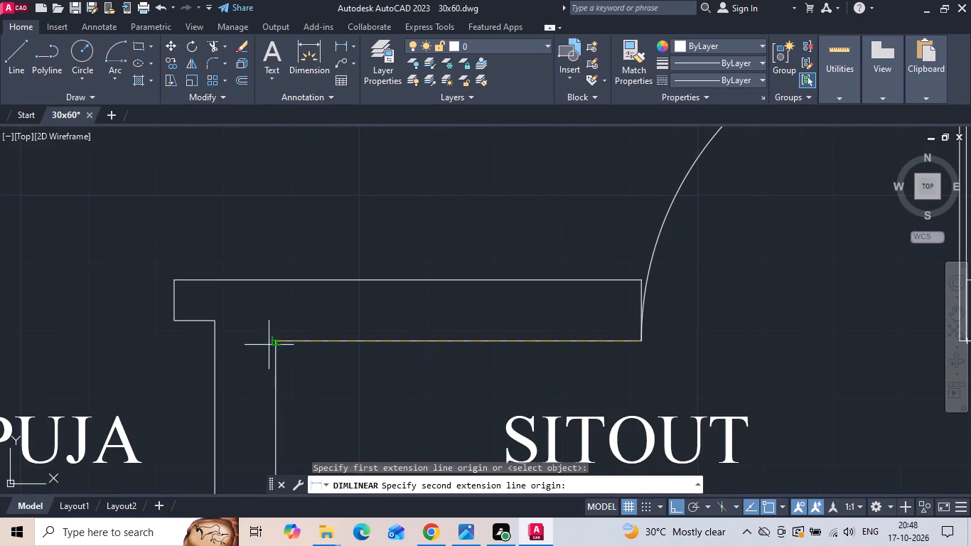
left_click(274, 340)
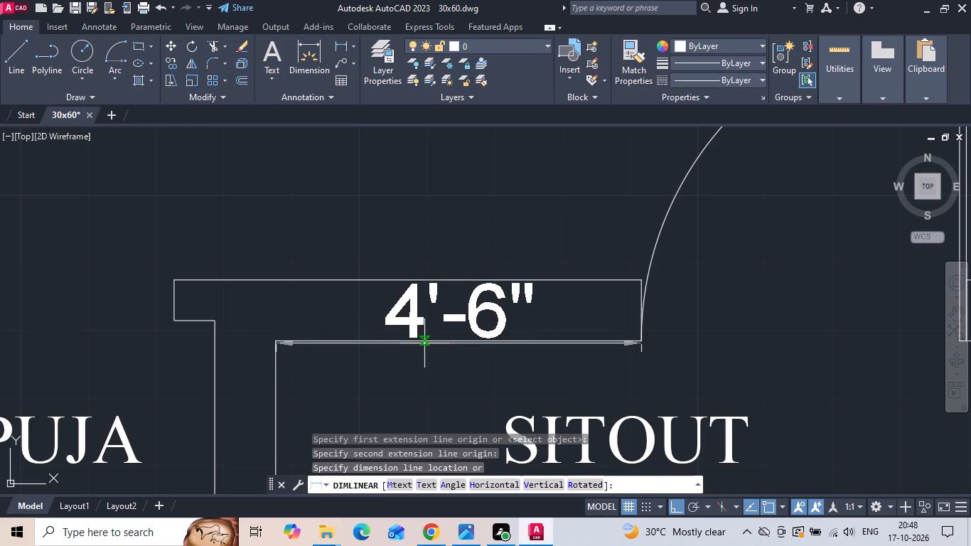
key("Escape")
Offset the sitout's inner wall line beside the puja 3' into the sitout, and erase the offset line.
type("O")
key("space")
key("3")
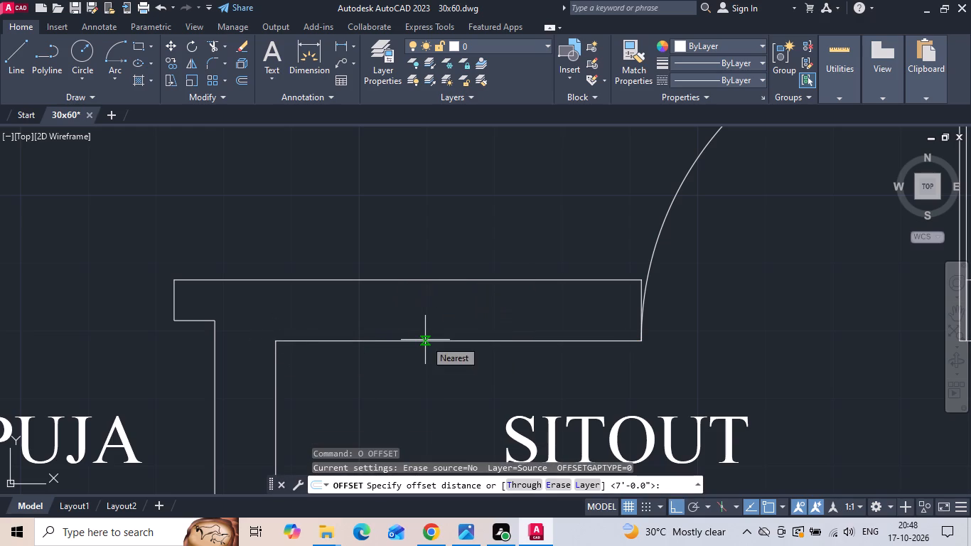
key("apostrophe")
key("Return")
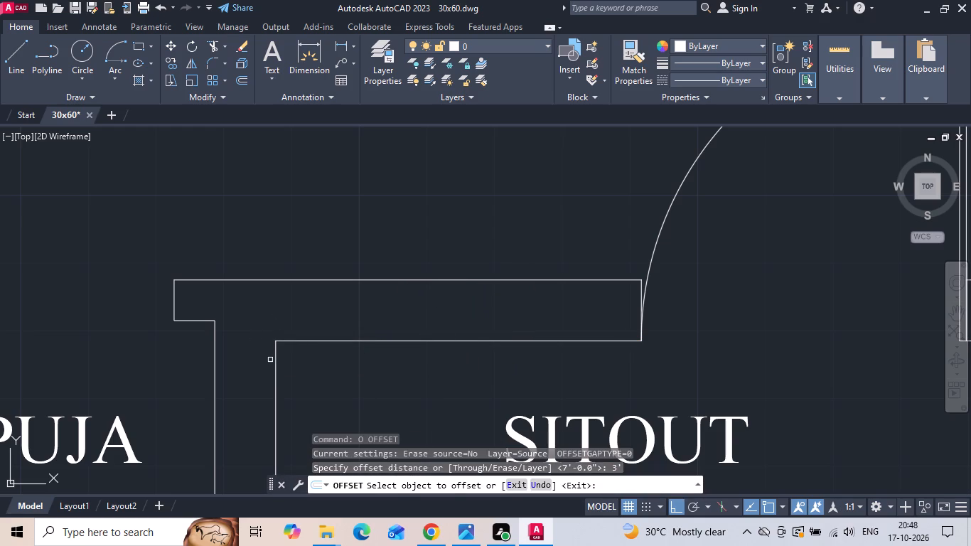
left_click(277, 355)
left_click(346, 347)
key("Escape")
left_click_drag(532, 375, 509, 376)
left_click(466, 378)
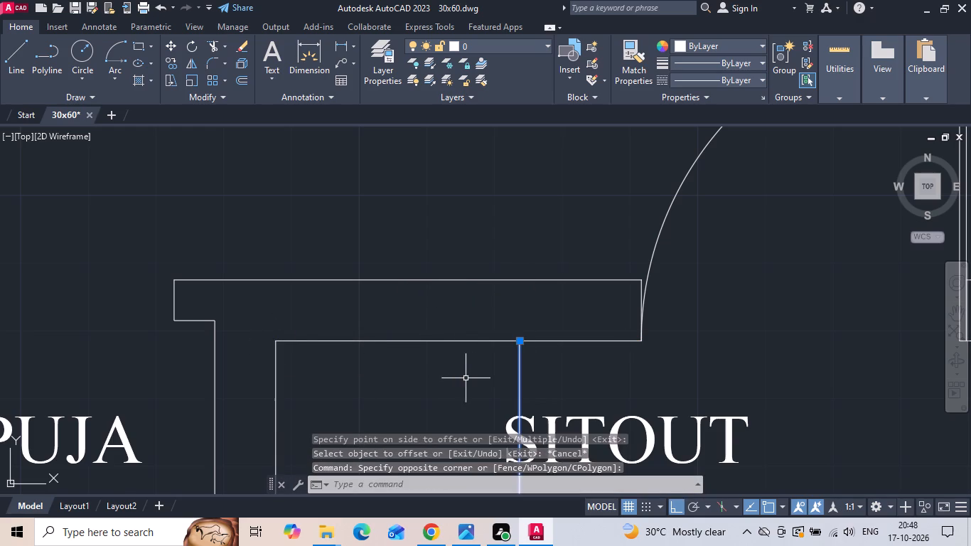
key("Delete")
Offset the sitout door's jamb line 3" into the wall towards the puja to mark the window's near end.
type("O")
key("space")
type("3")
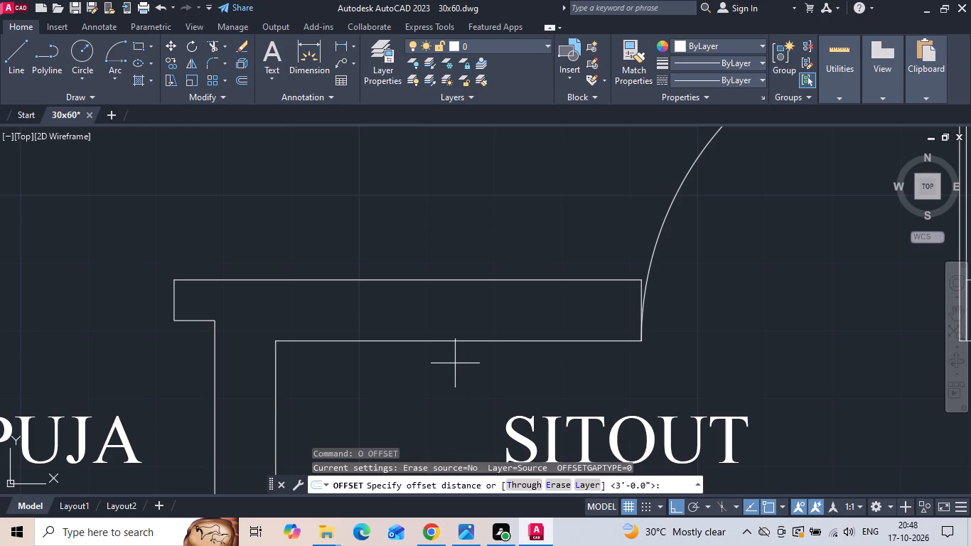
key("space")
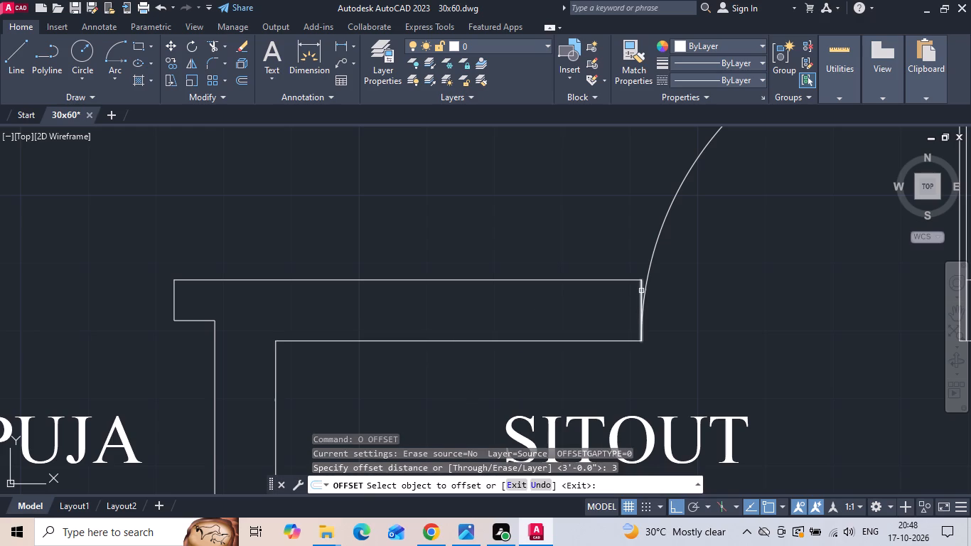
left_click(641, 291)
left_click(530, 291)
key("Escape")
Offset the new window end line 4' along the wall towards the puja to mark the other end.
type("O")
key("space")
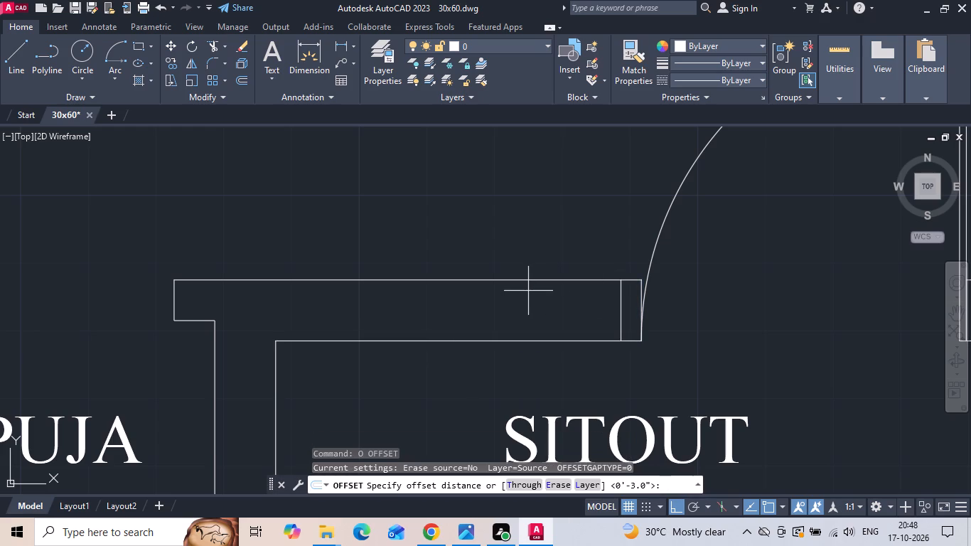
type("4'")
key("Return")
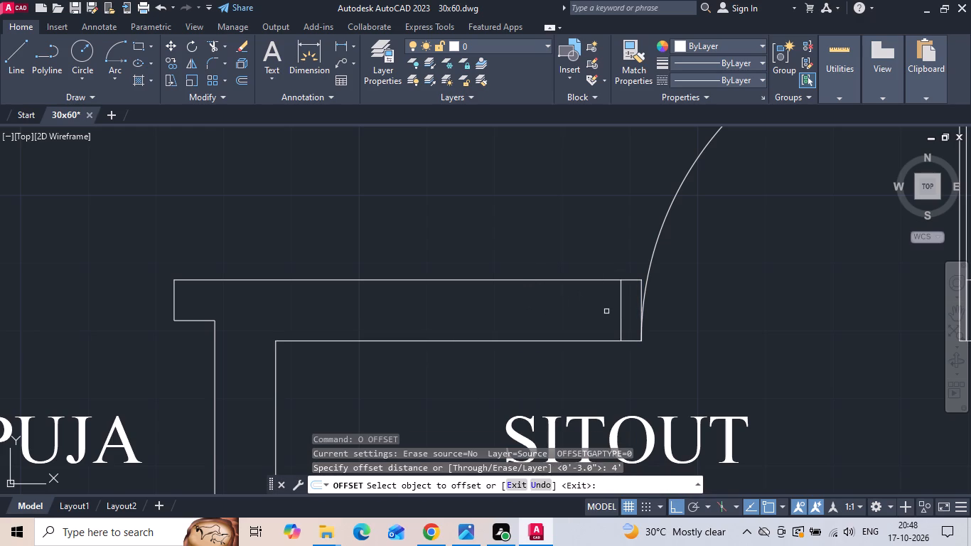
left_click_drag(621, 304, 606, 302)
left_click(428, 302)
key("Escape")
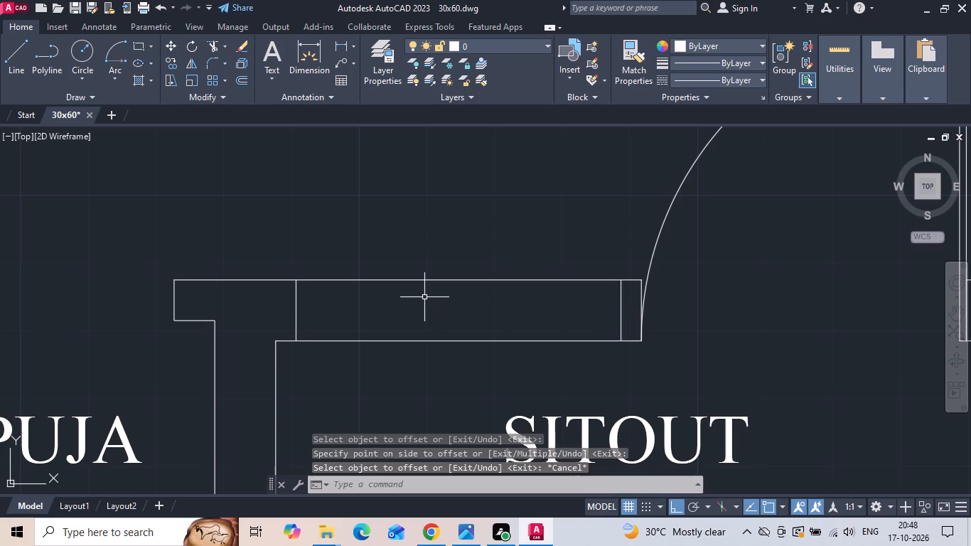
Draw a horizontal centre line between the midpoints of the two window end lines in the sitout wall.
key("l")
key("space")
left_click(294, 312)
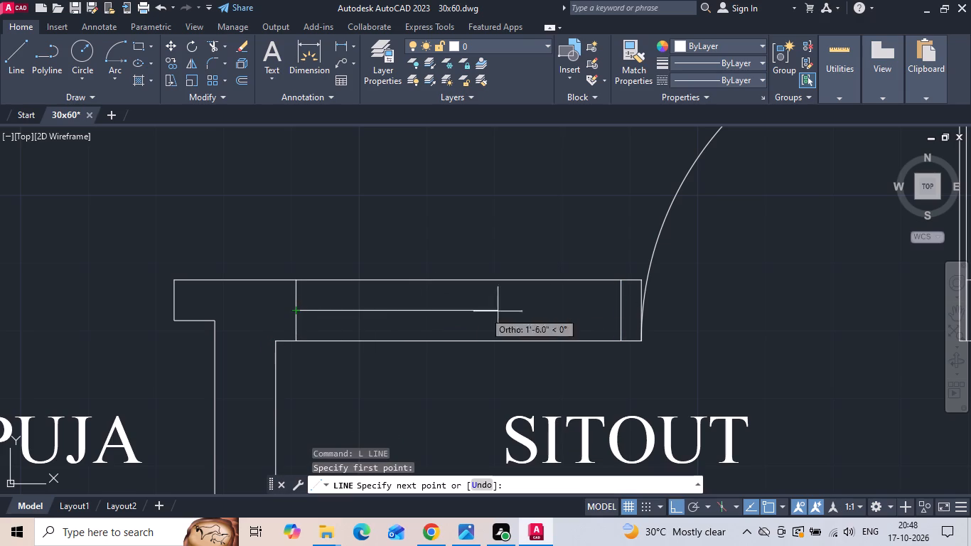
left_click(626, 310)
key("Escape")
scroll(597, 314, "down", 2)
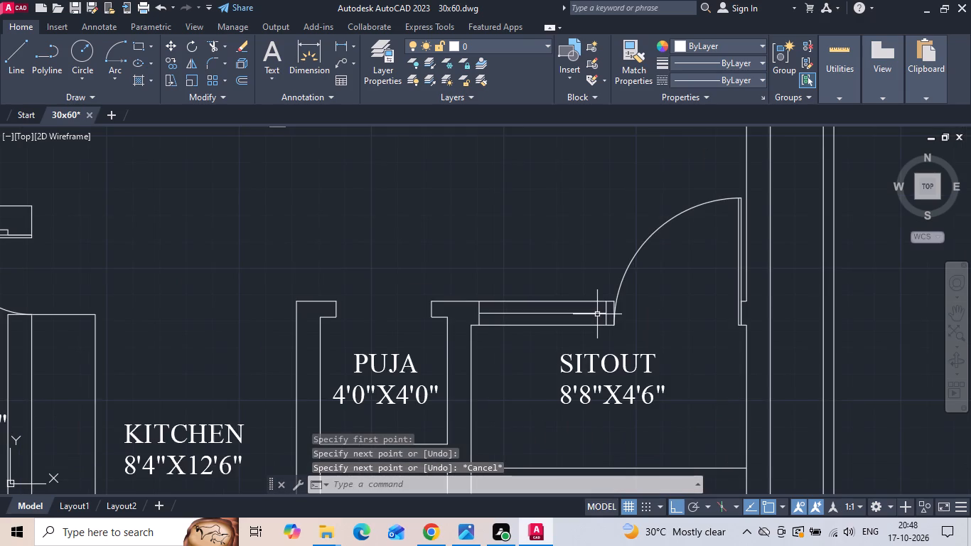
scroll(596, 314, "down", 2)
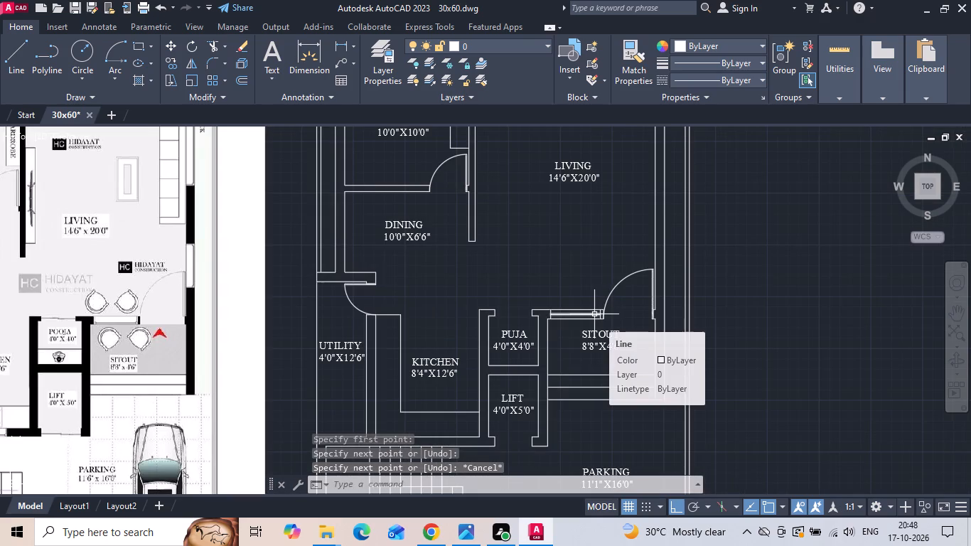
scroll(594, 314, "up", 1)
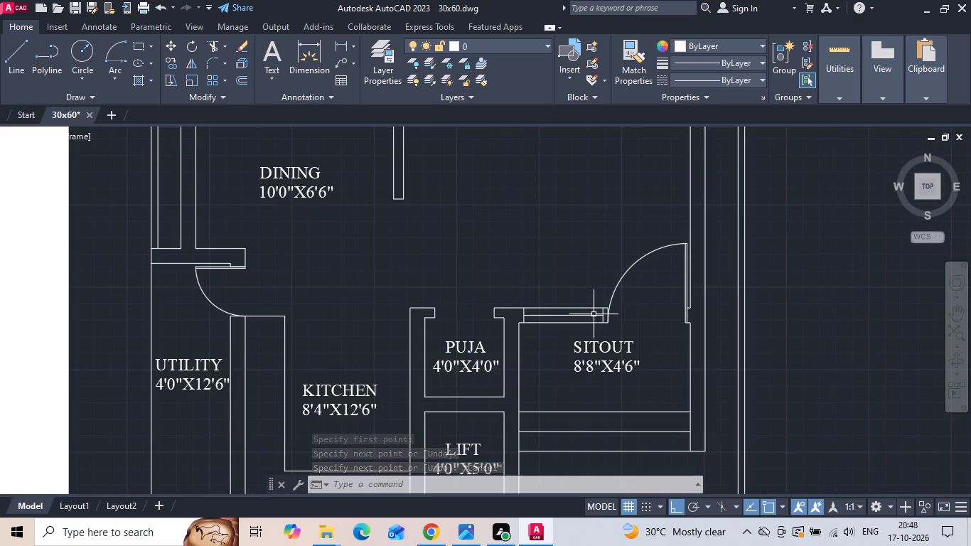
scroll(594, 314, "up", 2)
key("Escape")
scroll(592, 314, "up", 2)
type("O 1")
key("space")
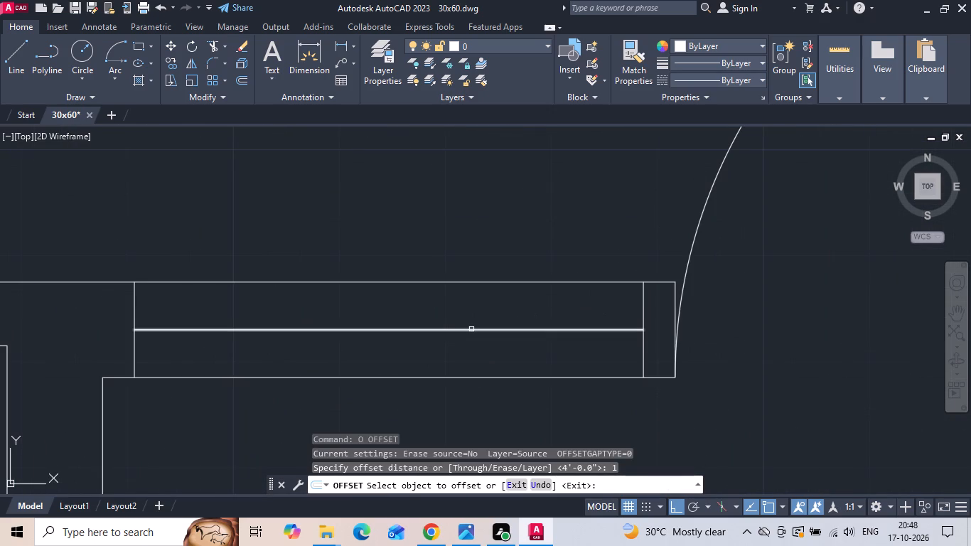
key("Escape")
Offset the sitout window's centre line 0.5" to both sides and erase the original centre line.
type("O")
key("space")
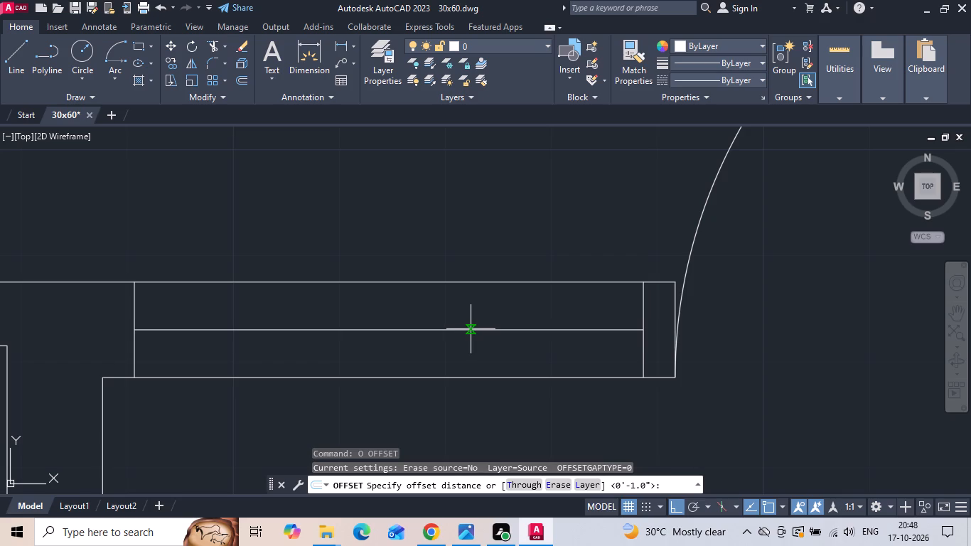
type(".5")
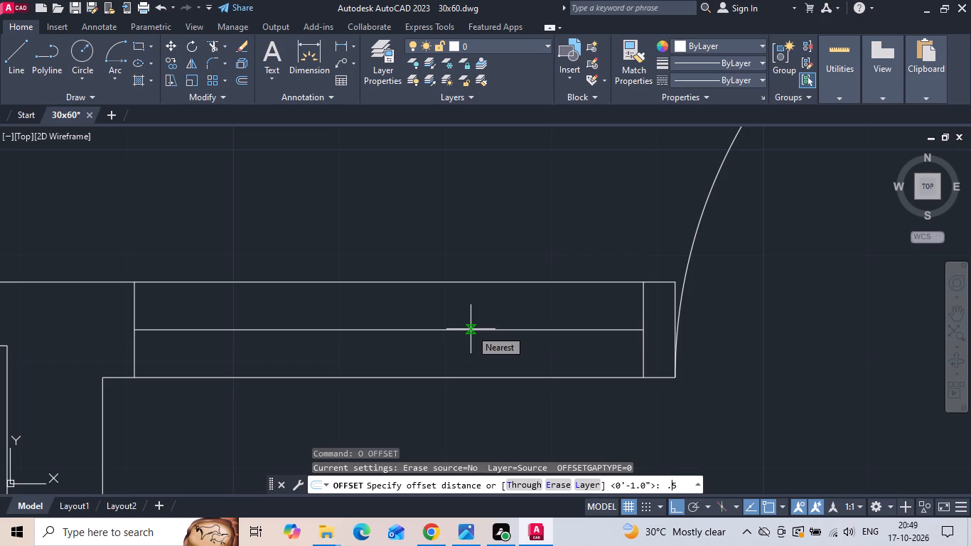
key("Return")
left_click(471, 329)
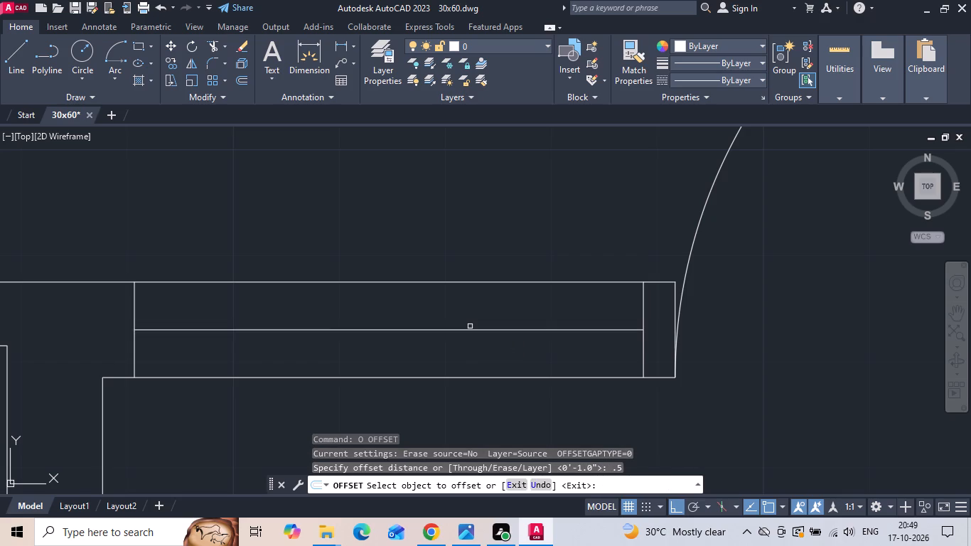
left_click(470, 326)
left_click(467, 330)
left_click(470, 309)
left_click(460, 328)
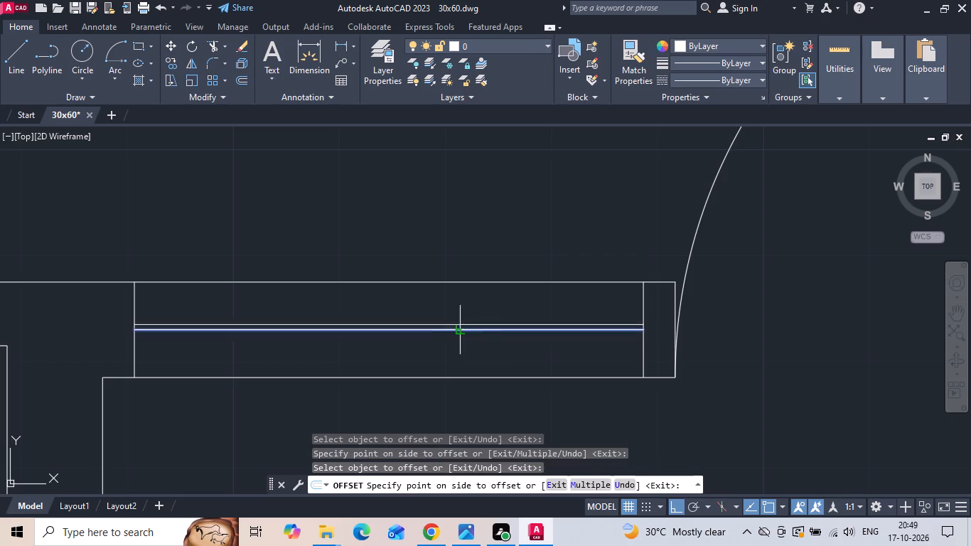
left_click(456, 346)
key("Escape")
left_click(455, 331)
key("Delete")
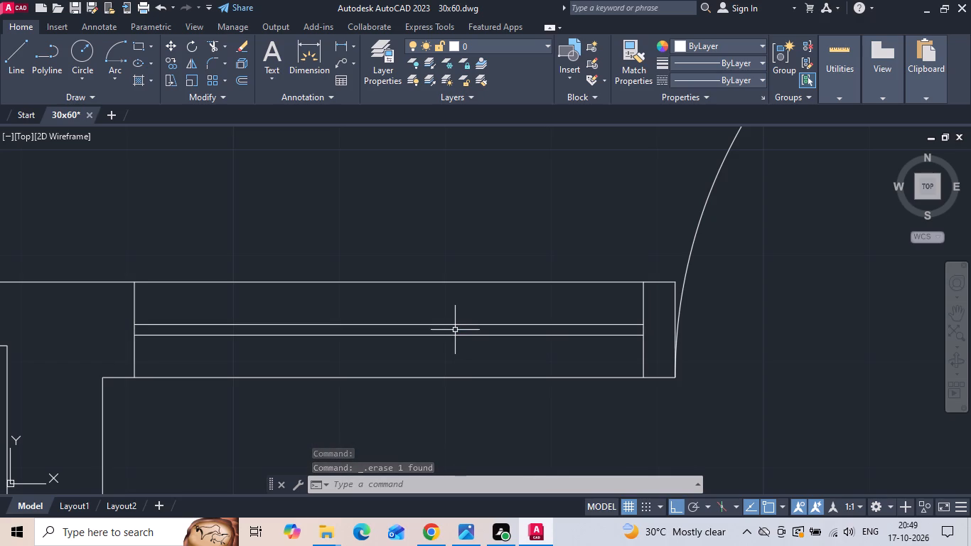
Save the drawing.
key("ctrl+s")
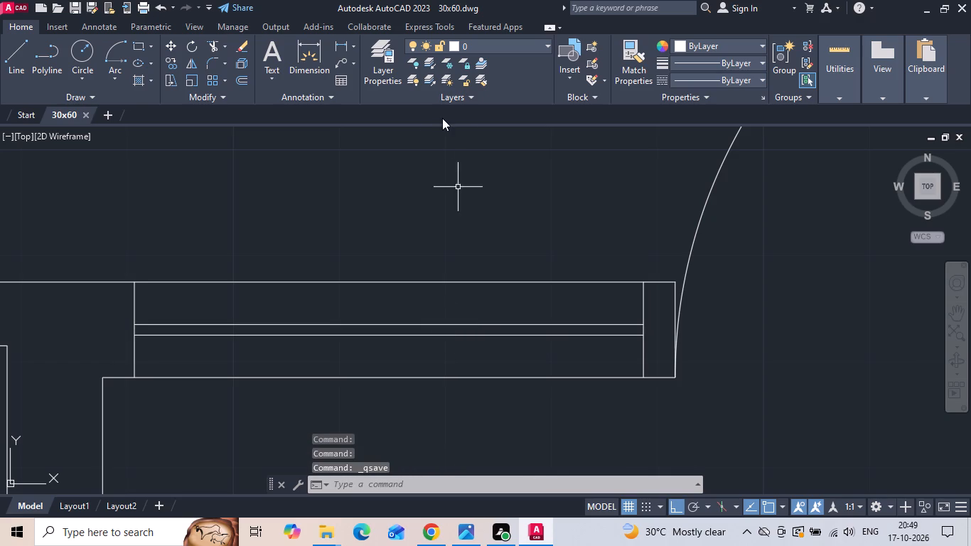
Draw a horizontal line from the midpoint of the 6'9"x4'2" toilet's partition wall line across the room and past the outer side wall.
scroll(449, 496, "down", 6)
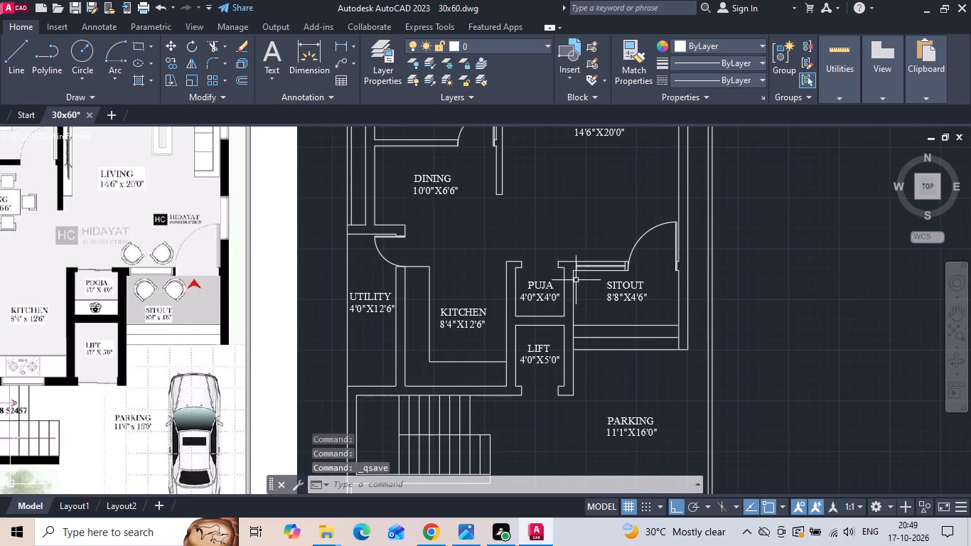
scroll(575, 280, "down", 2)
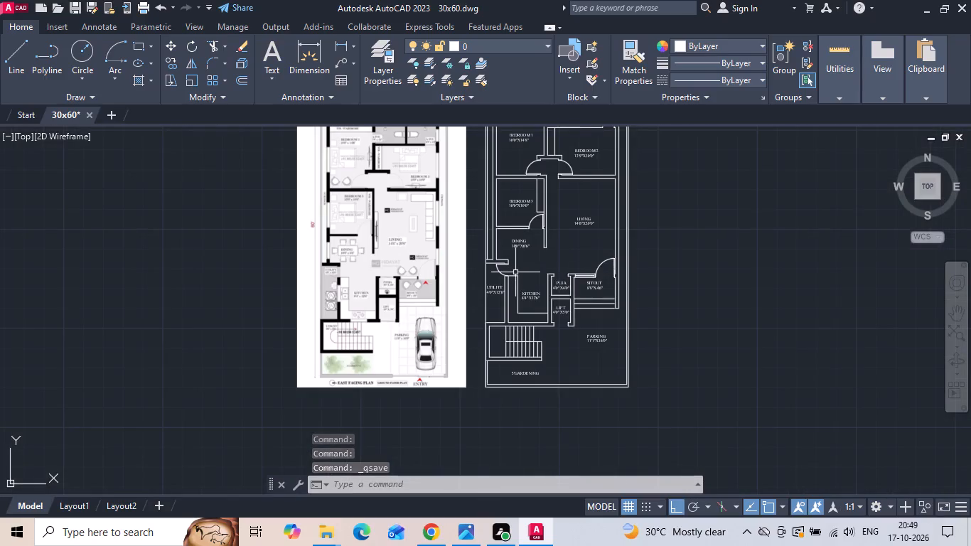
middle_click_drag(483, 257, 463, 366)
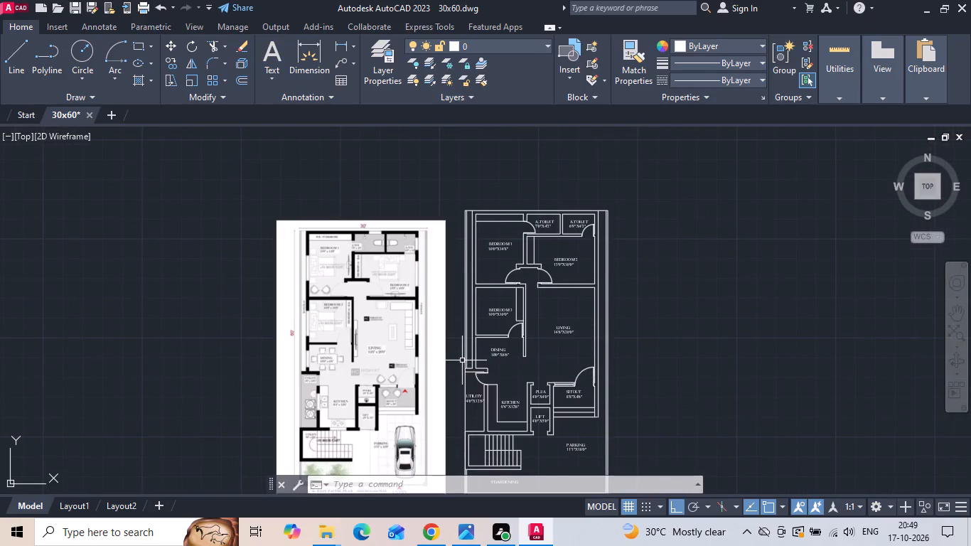
scroll(589, 211, "up", 3)
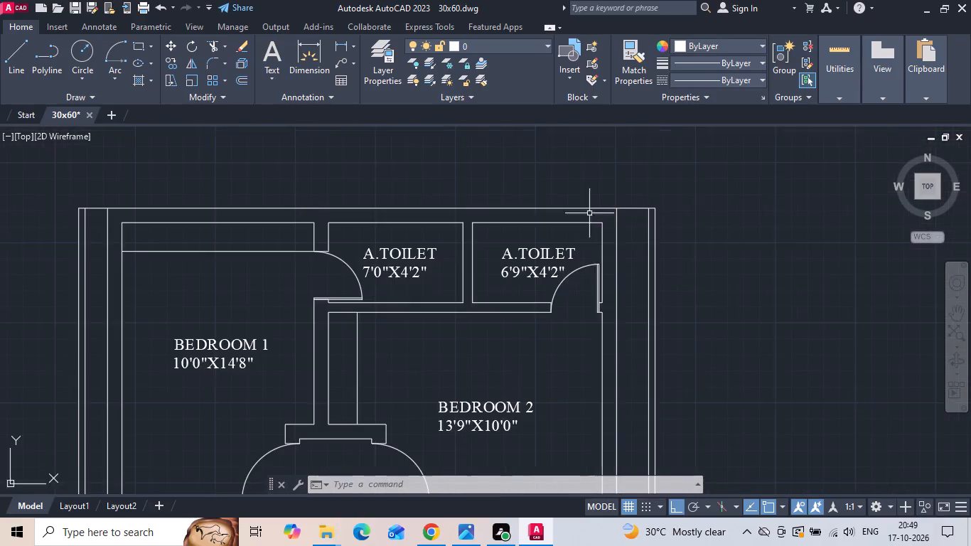
scroll(586, 222, "up", 1)
type("L")
key("space")
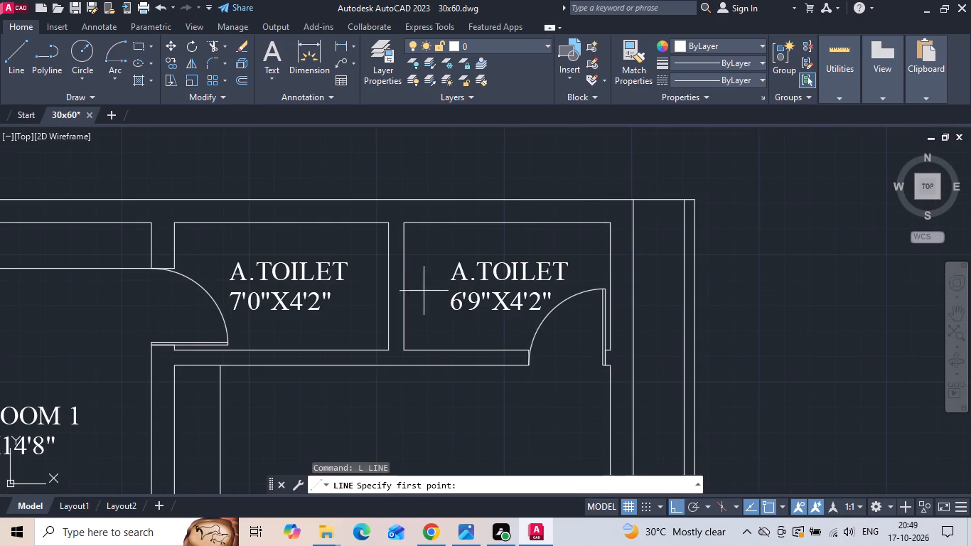
left_click(407, 287)
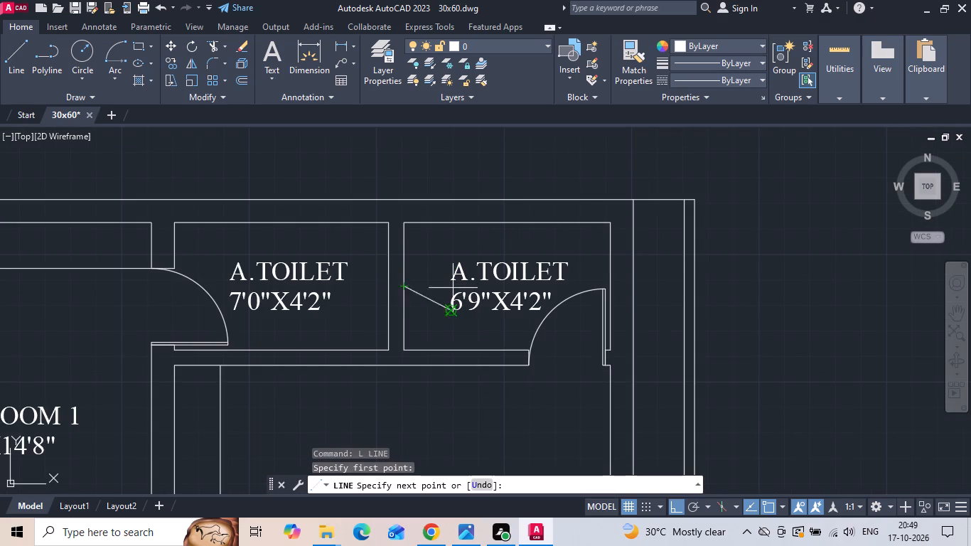
scroll(661, 287, "up", 1)
left_click(661, 287)
key("Escape")
Offset the horizontal line across the toilet 1' to each side to mark the window ends.
type("O")
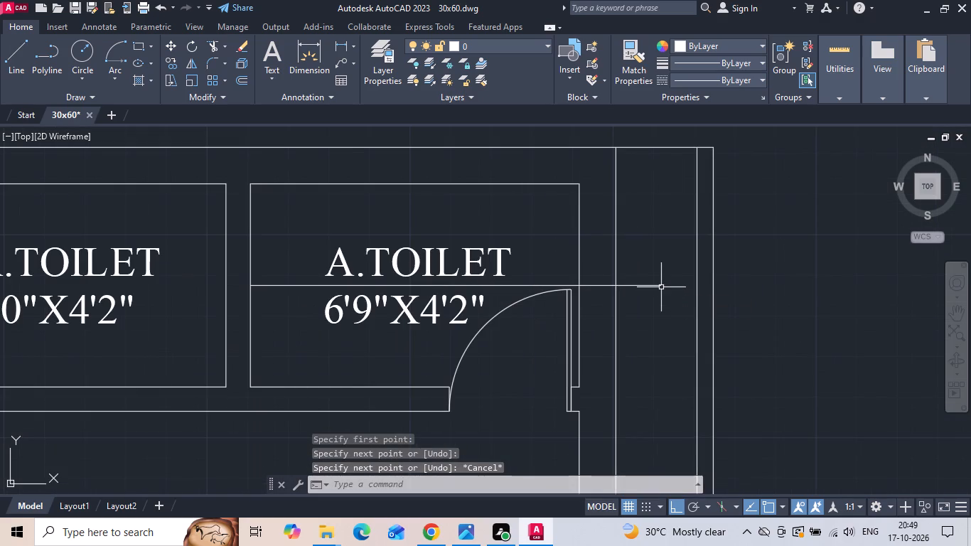
key("space")
type("1'")
key("Return")
left_click(652, 287)
left_click(648, 247)
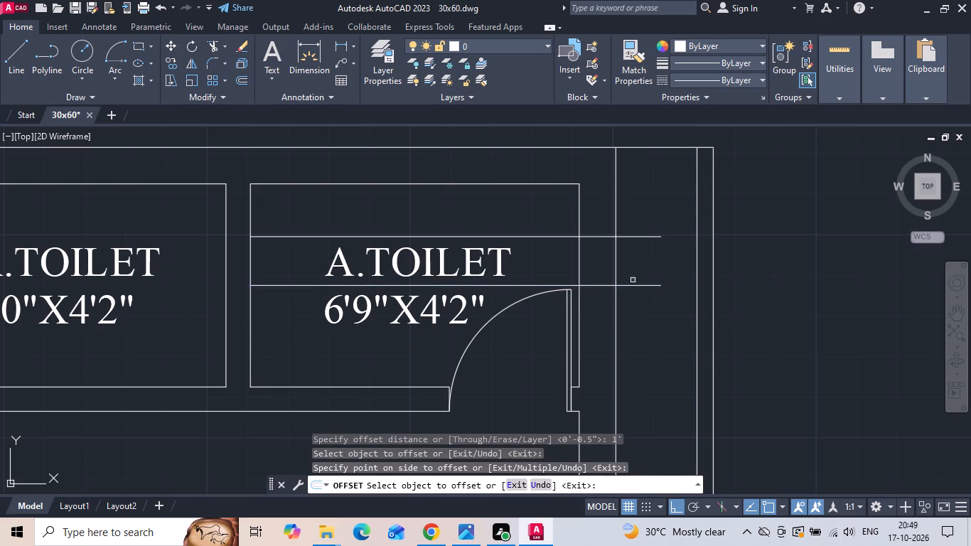
left_click_drag(628, 284, 628, 291)
left_click(627, 305)
key("Escape")
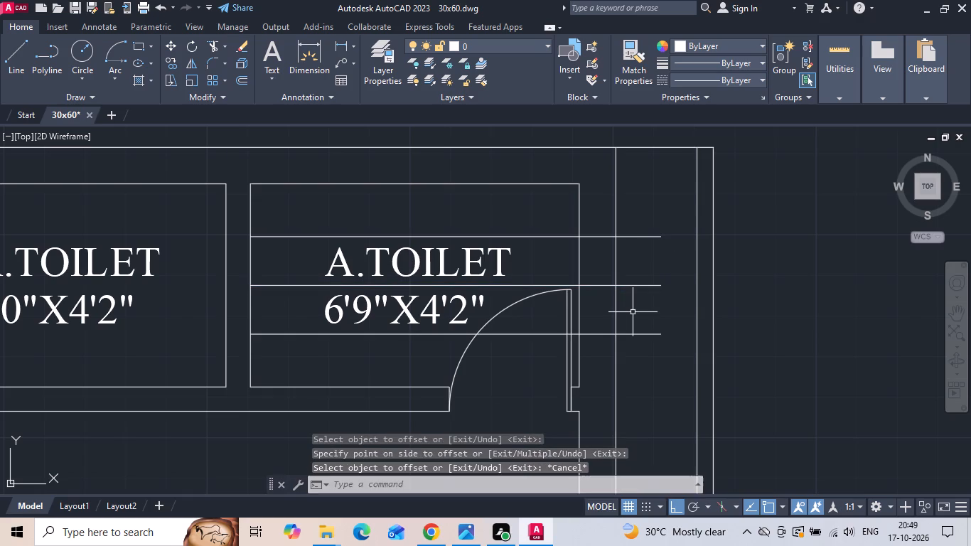
Trim the horizontal lines to the toilet's side wall thickness, and erase the leftover piece and the middle line.
type("TR")
key("space")
left_click_drag(645, 357, 638, 230)
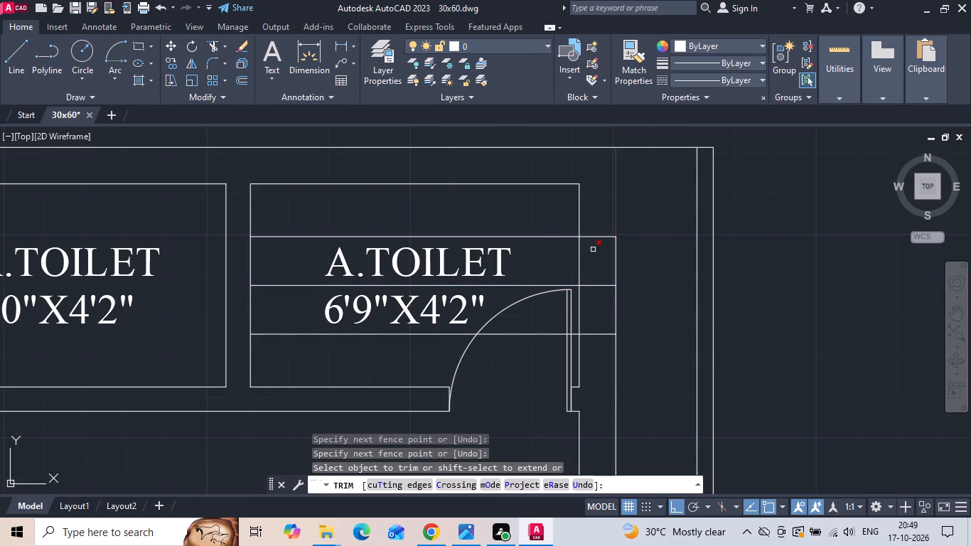
left_click(553, 237)
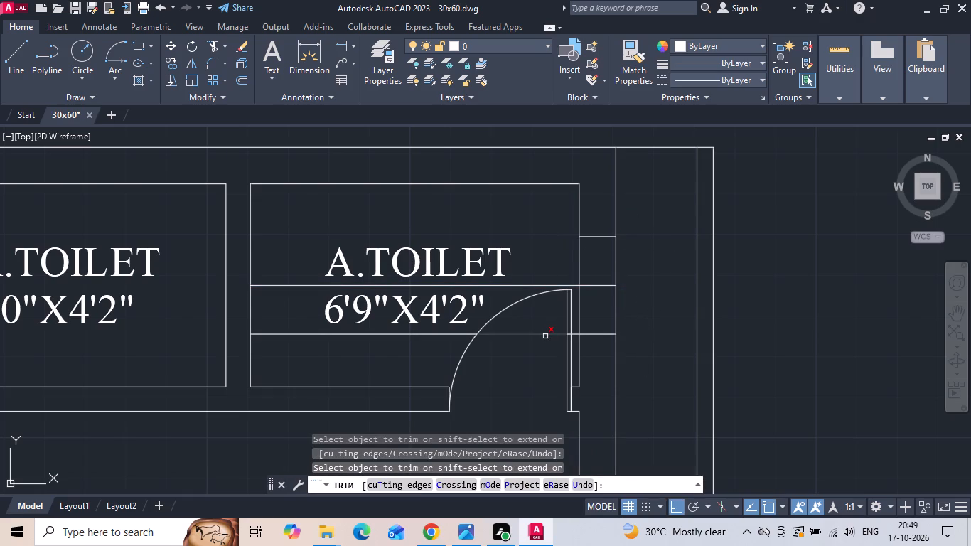
scroll(569, 346, "up", 1)
left_click(576, 347)
left_click(579, 223)
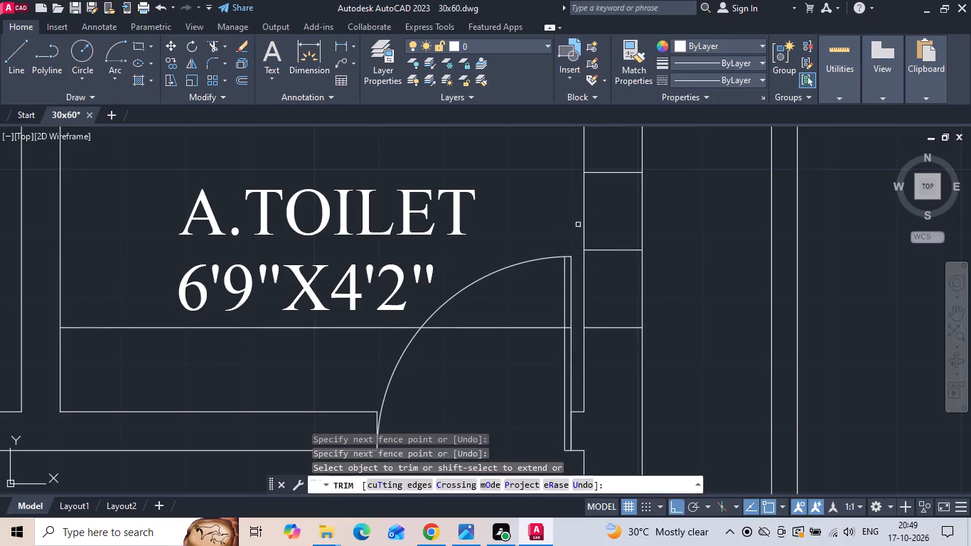
key("Escape")
left_click_drag(537, 324, 523, 363)
left_click(520, 370)
key("Delete")
left_click(619, 269)
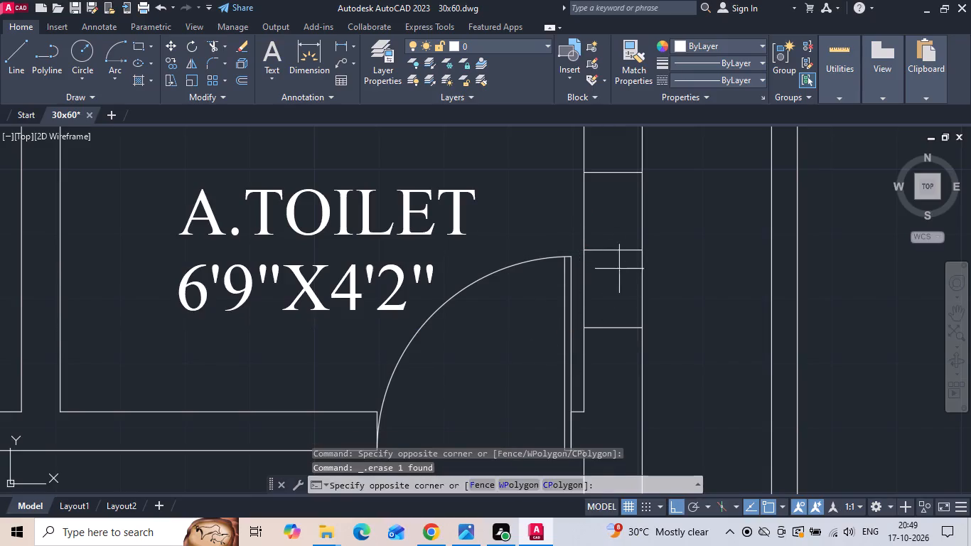
left_click(612, 245)
key("Delete")
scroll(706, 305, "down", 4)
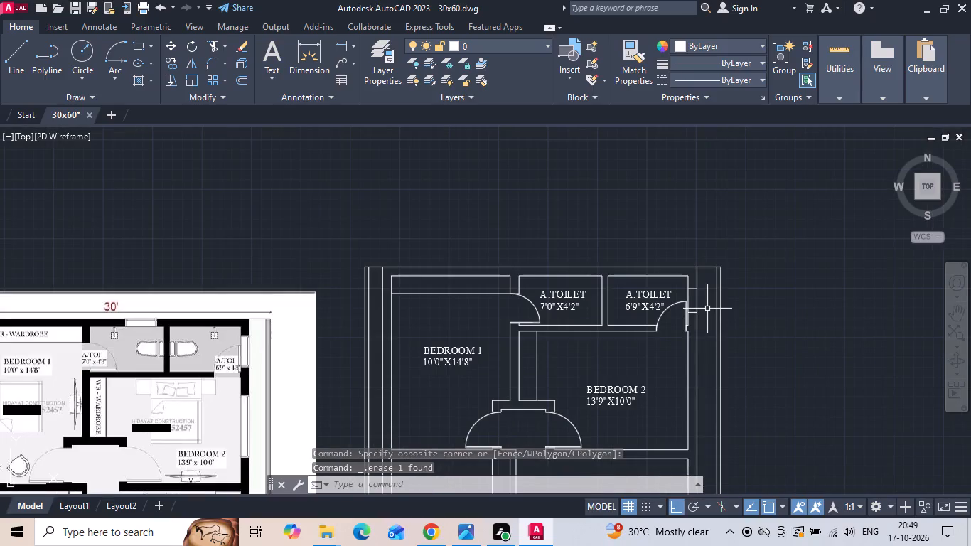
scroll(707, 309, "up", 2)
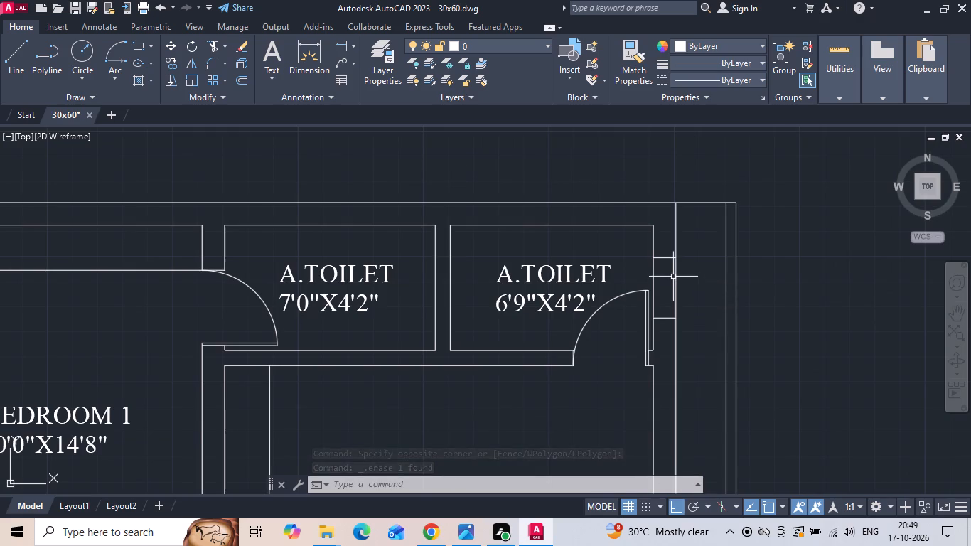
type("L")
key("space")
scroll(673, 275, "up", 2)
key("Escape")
Copy the toilet's inner side wall line 4" and 5" outward into the wall thickness for the window glass lines.
left_click(635, 274)
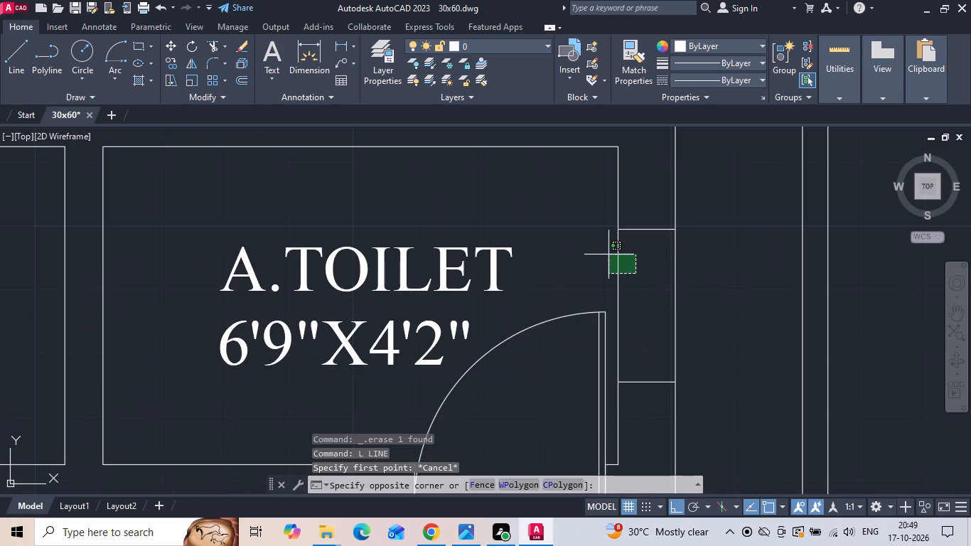
left_click(608, 255)
right_click(608, 255)
left_click(621, 268)
left_click_drag(722, 321, 729, 321)
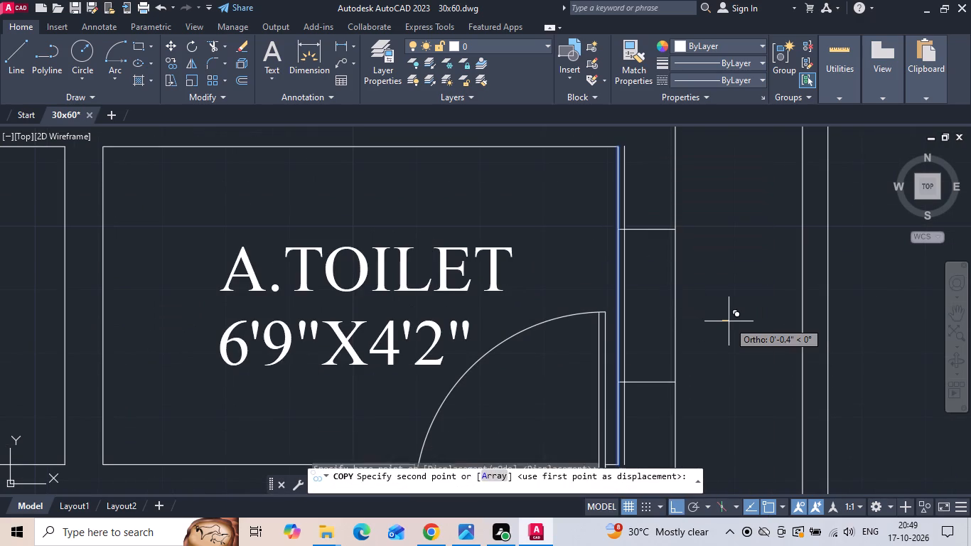
type("4")
key("space")
key("5")
key("space")
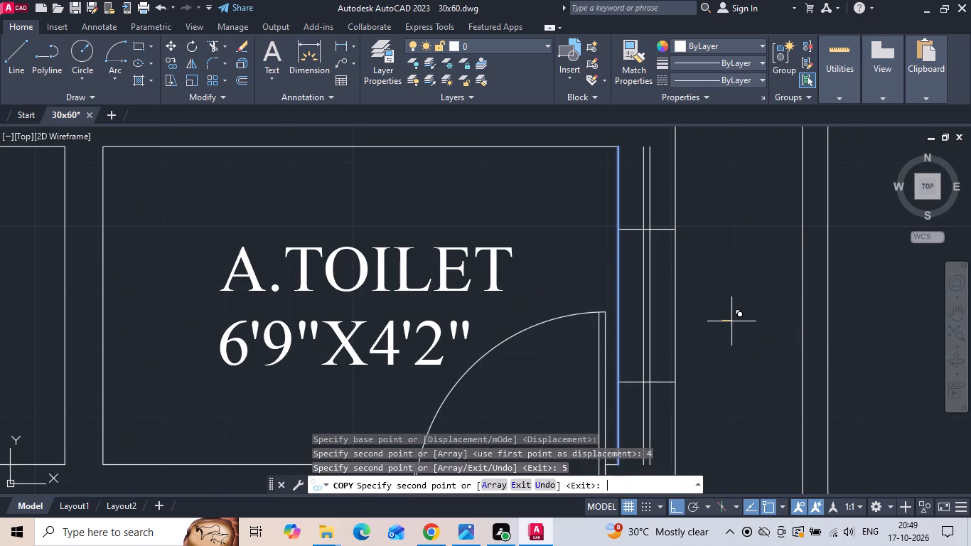
key("Escape")
Trim the two copied glass lines so they run only between the toilet window's end lines.
key("t")
key("r")
key("space")
key("space")
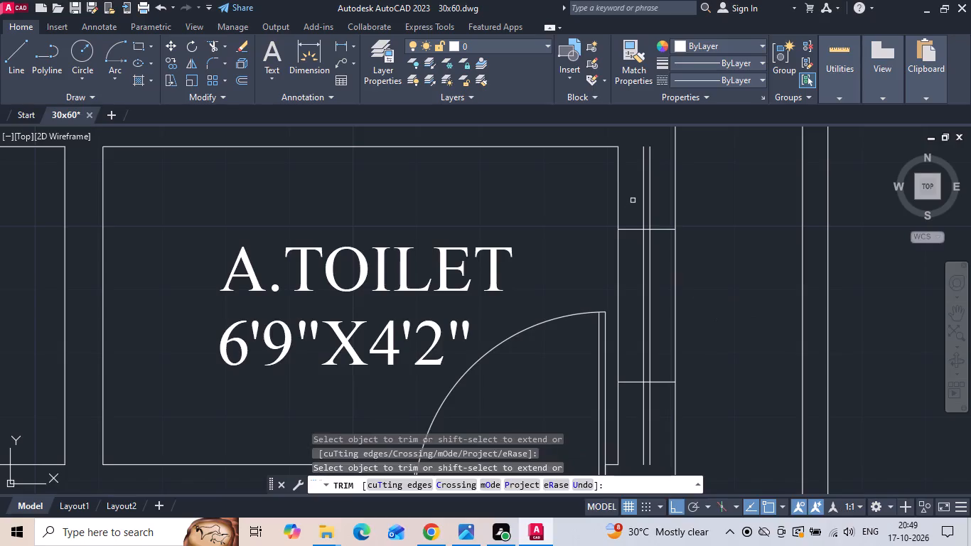
left_click(634, 198)
left_click(651, 147)
left_click(653, 399)
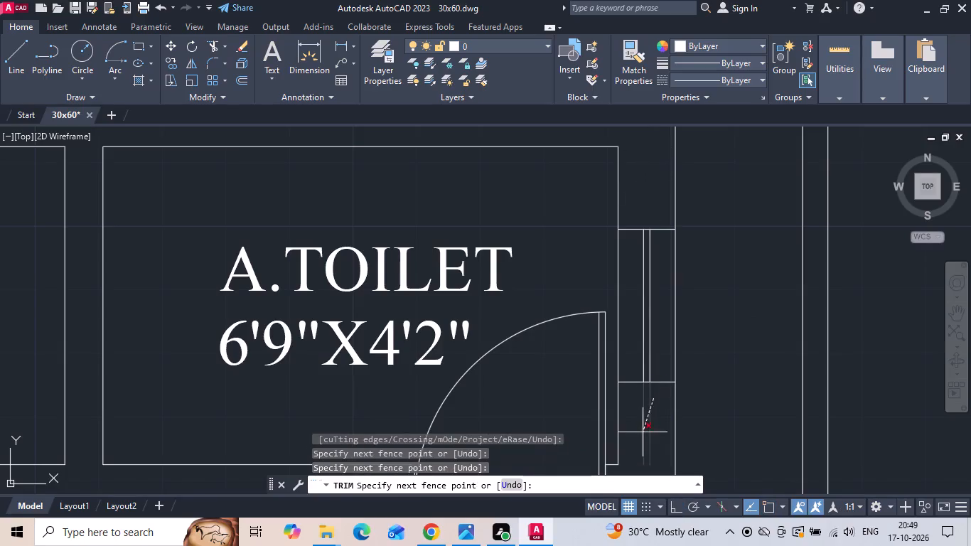
left_click(643, 432)
key("Escape")
Copy the 7'0"x4'2" toilet's wall line on the side shared with the other toilet 12" into the room.
scroll(778, 287, "down", 3)
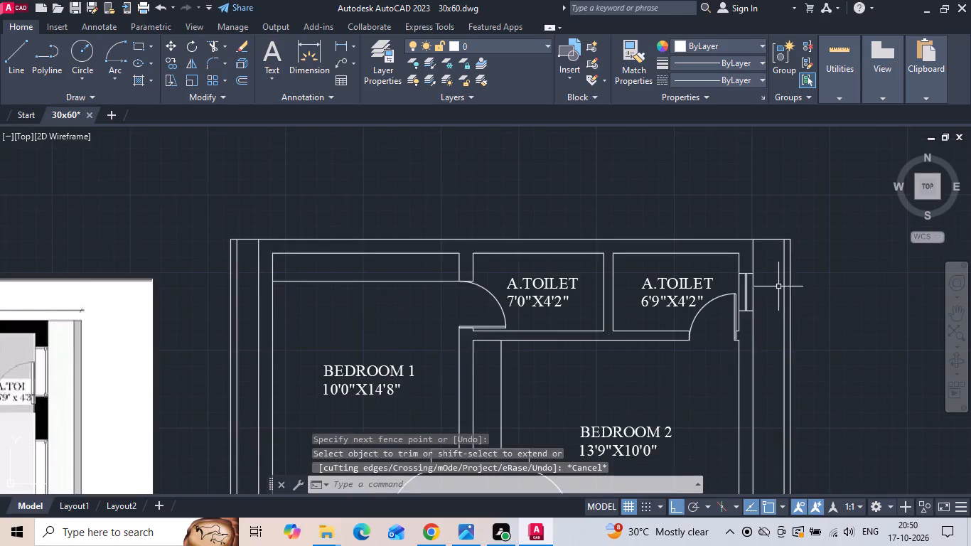
scroll(778, 287, "down", 1)
key("Escape")
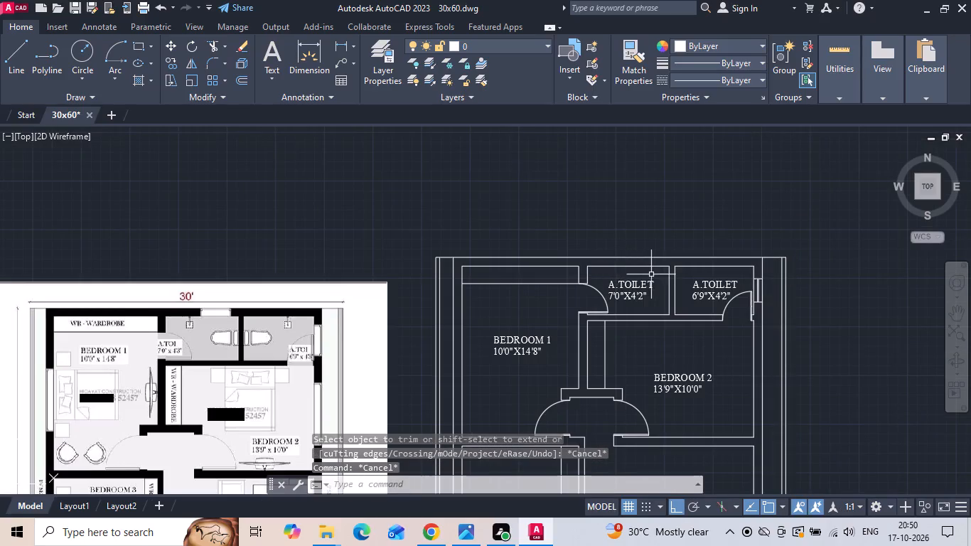
scroll(690, 277, "up", 3)
left_click_drag(602, 252, 591, 252)
left_click(541, 259)
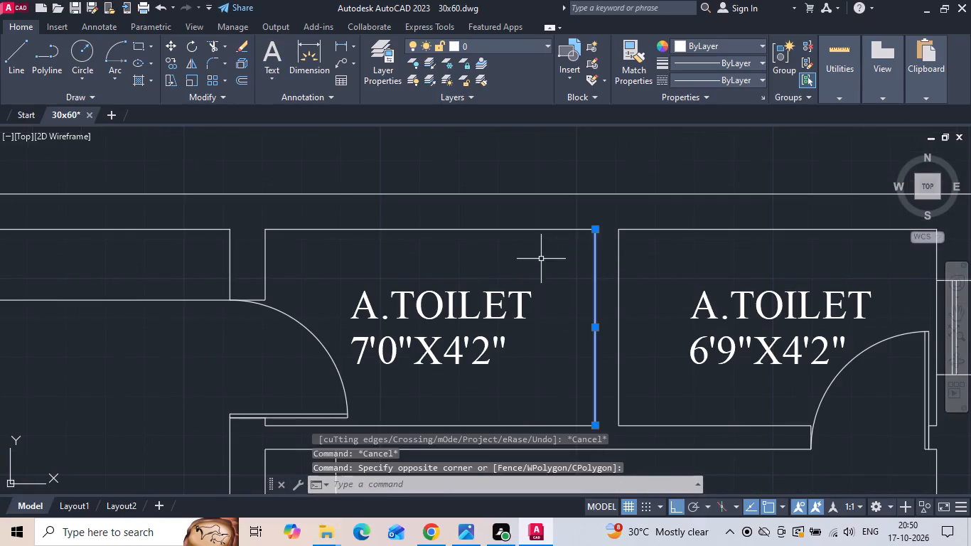
right_click(540, 259)
left_click(605, 266)
left_click_drag(707, 249, 699, 255)
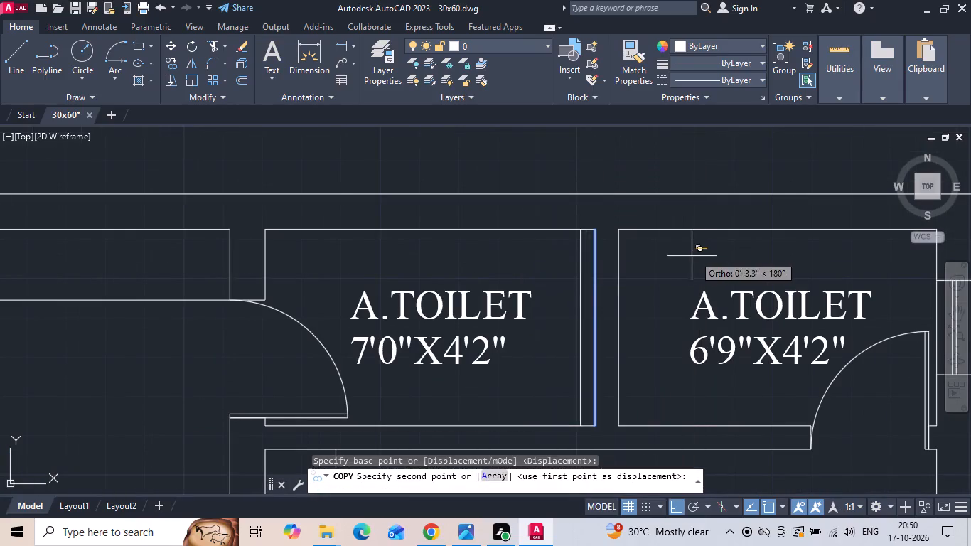
type("12")
key("space")
key("Escape")
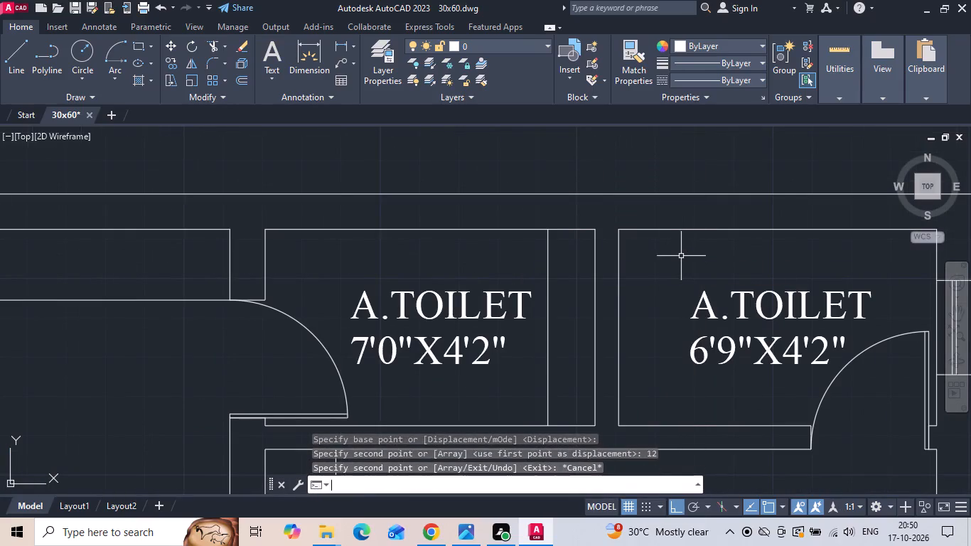
Extend the copied line to the outer rear wall line and trim off its part inside the toilet.
type("EX")
key("space")
left_click(544, 257)
left_click(567, 230)
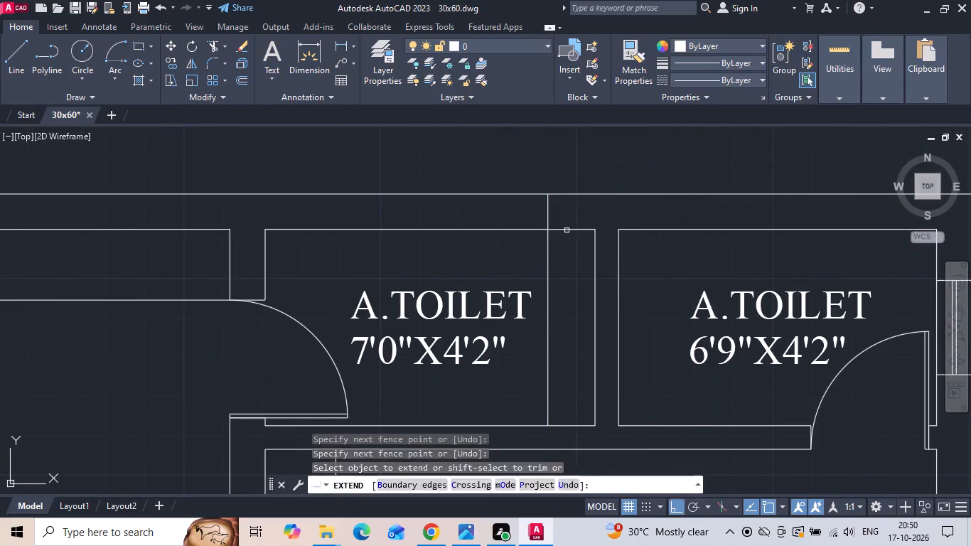
key("Escape")
type("TR")
key("space")
left_click_drag(557, 258, 548, 272)
left_click(544, 276)
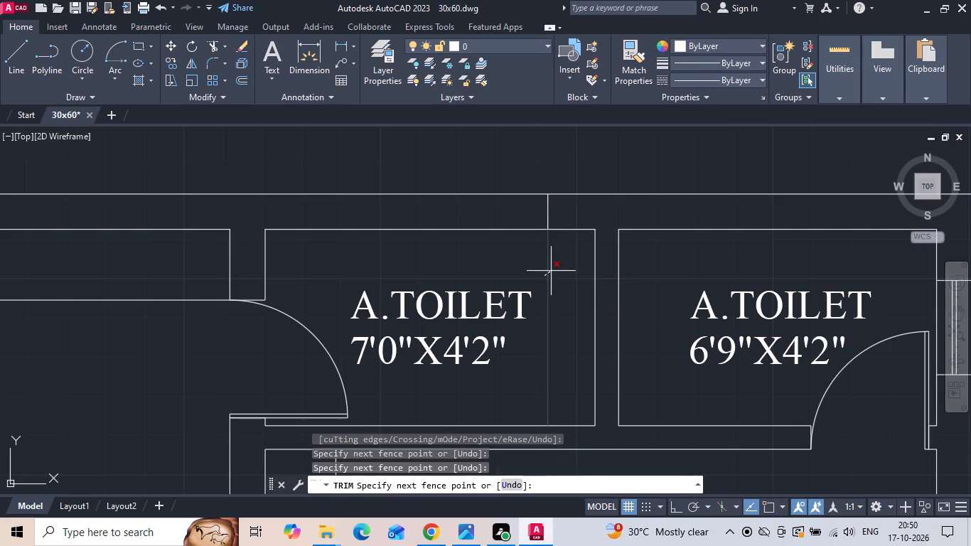
left_click(554, 269)
key("Escape")
Copy the short window end line 2' along the rear wall towards bedroom 1 to mark the other end.
left_click(553, 210)
left_click(529, 213)
right_click(527, 213)
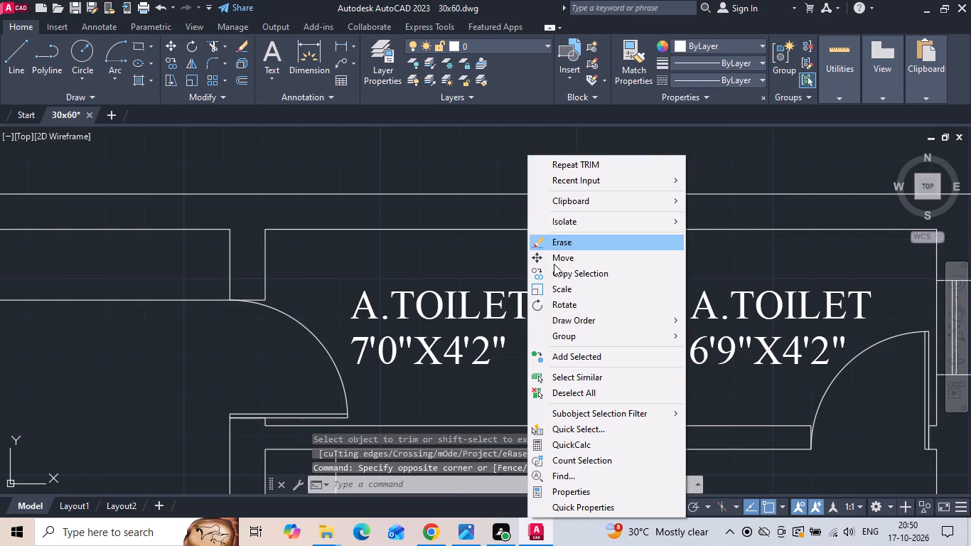
left_click(554, 272)
left_click_drag(573, 276, 556, 277)
type("2'")
key("Return")
key("Escape")
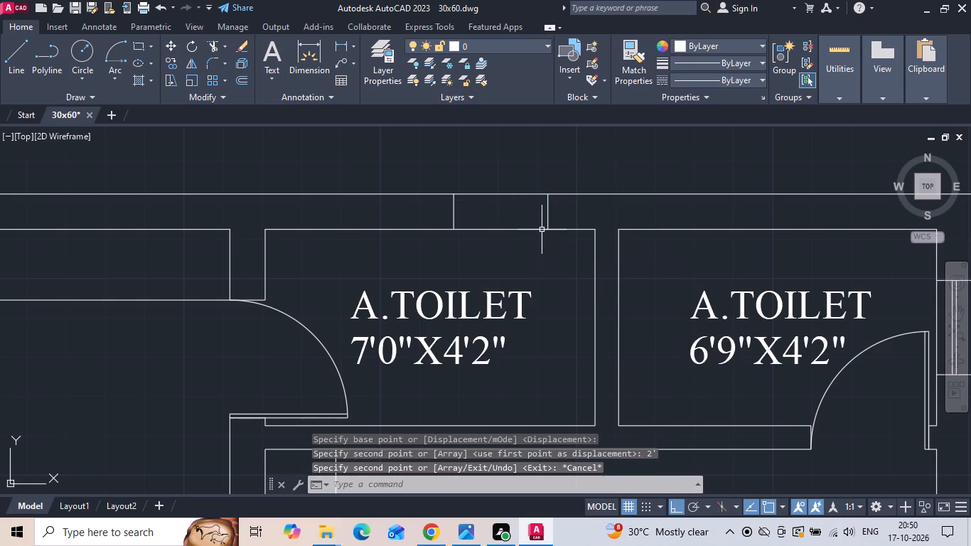
Copy the 7'0"x4'2" toilet's inner rear wall line 4" and 5" into the wall thickness as glass lines.
scroll(536, 210, "up", 1)
left_click_drag(514, 223, 496, 271)
left_click(496, 271)
right_click(496, 271)
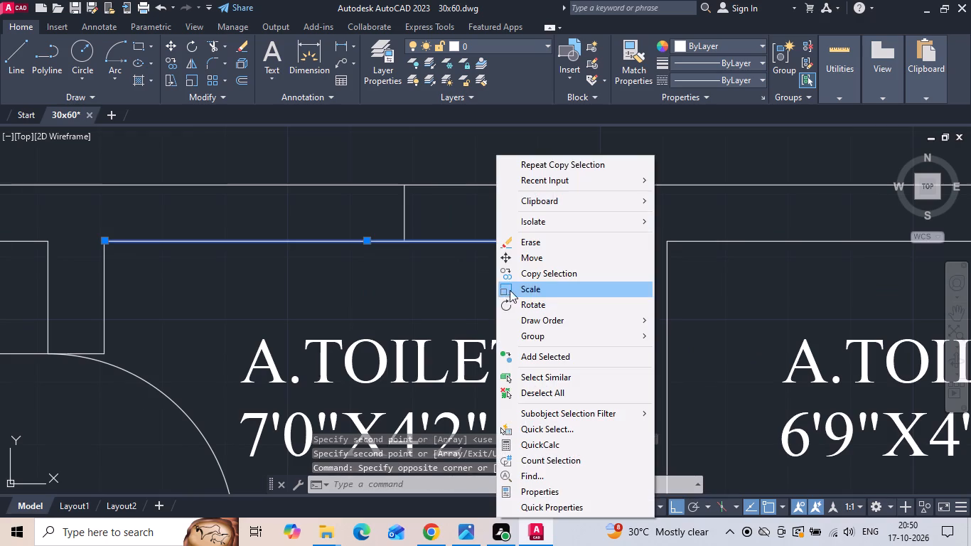
left_click(515, 275)
left_click(514, 295)
type("4 5")
key("space")
key("Escape")
Trim both glass lines so they run only between the end lines of the 7'0"x4'2" toilet's rear window.
type("TR")
key("space")
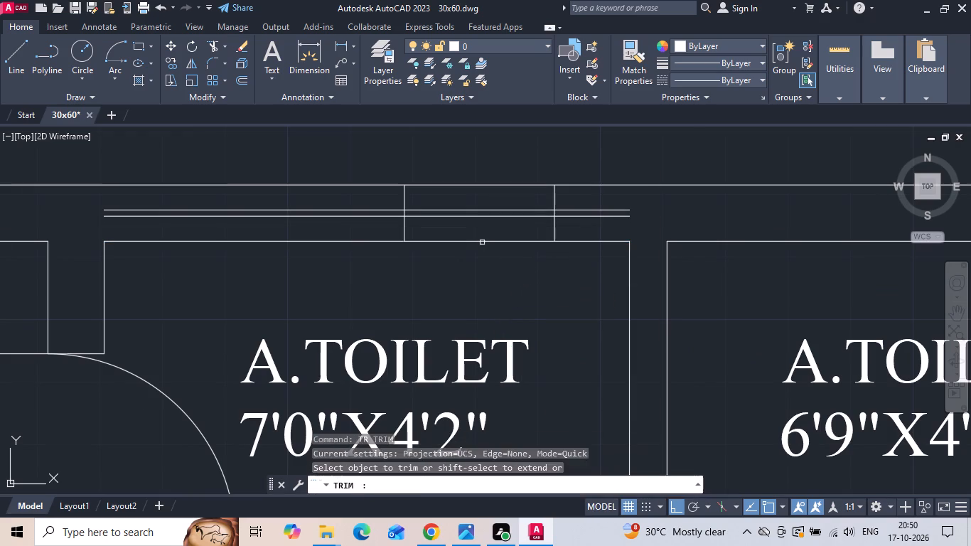
key("space")
left_click(398, 216)
left_click(398, 211)
left_click_drag(564, 203, 565, 203)
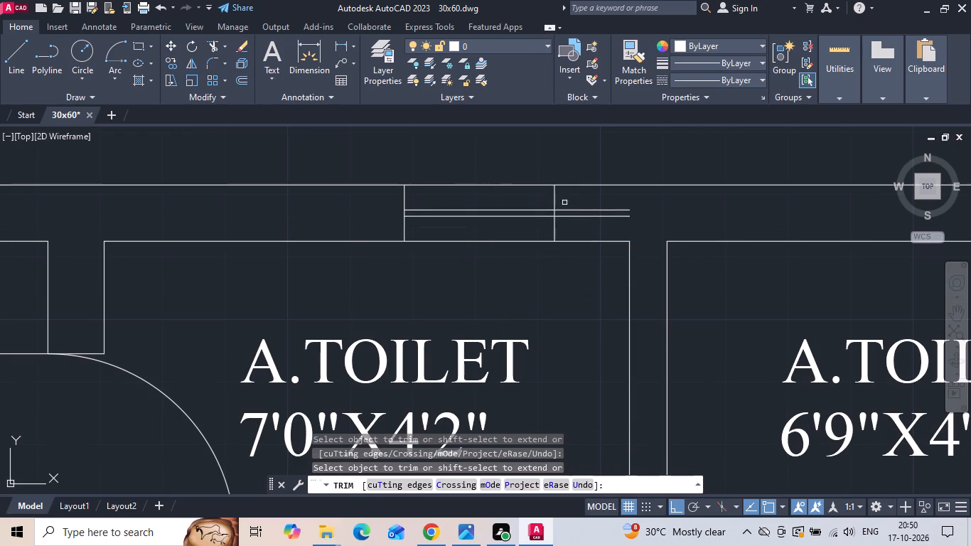
left_click_drag(565, 203, 601, 229)
key("Escape")
Save the drawing.
key("ctrl+s")
key("ctrl+s")
key("ctrl+s")
key("ctrl+s")
scroll(602, 229, "down", 3)
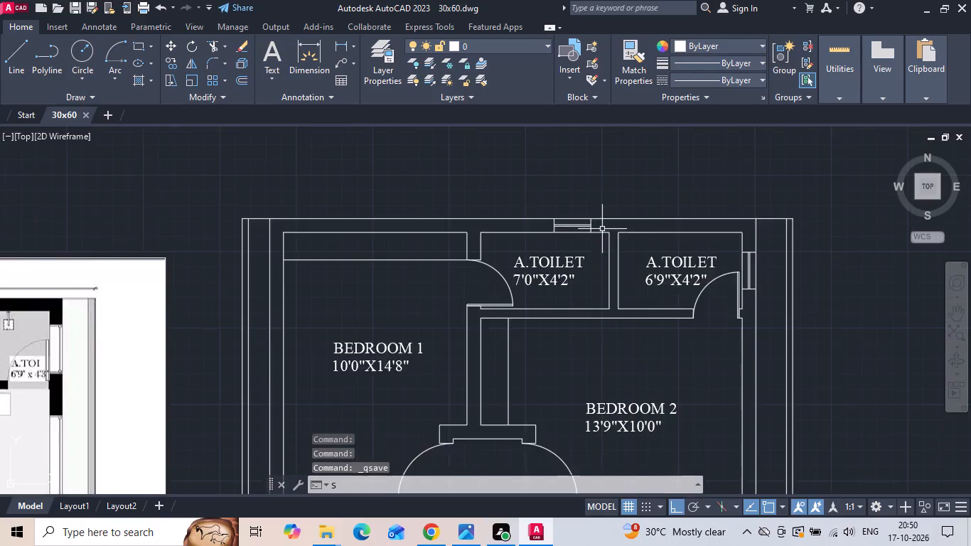
scroll(562, 257, "down", 1)
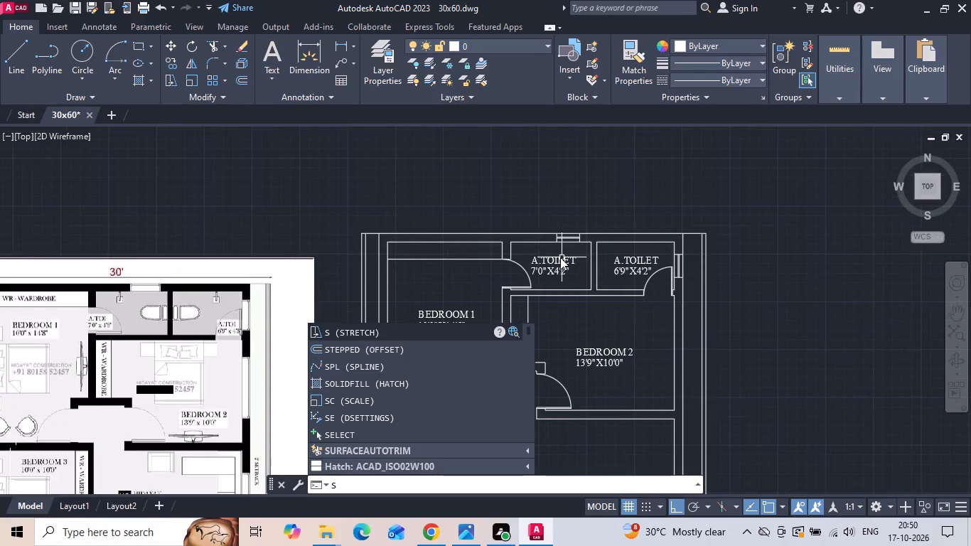
key("Escape")
Examine bedroom 1's side-wall window in the reference image, checking its alignment with the door-side wall corner and its length using trial lines.
scroll(560, 257, "down", 1)
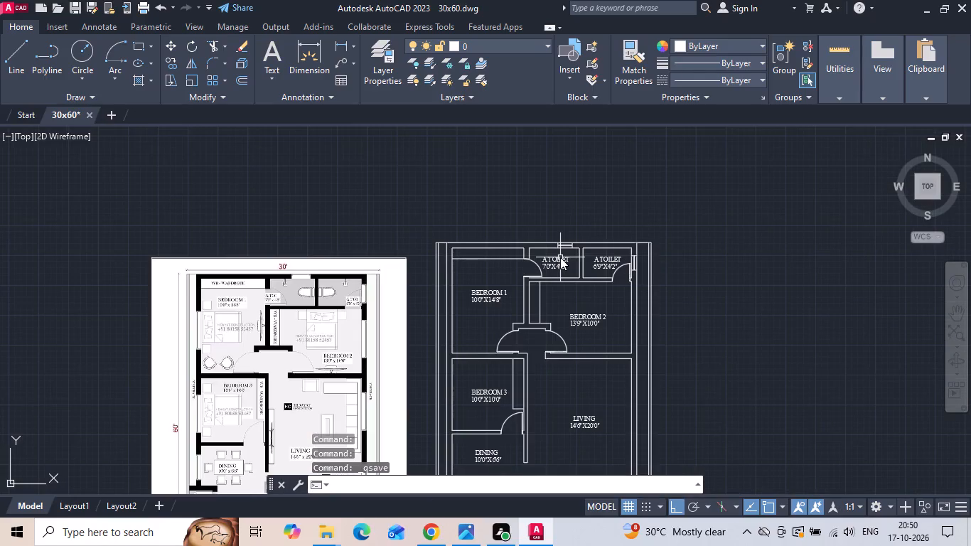
scroll(205, 377, "up", 1)
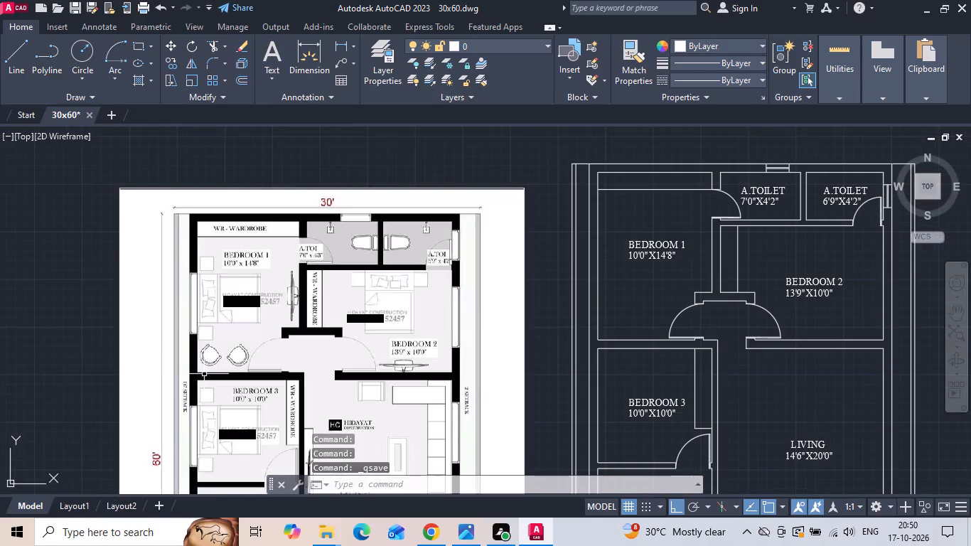
key("l")
type("L")
key("space")
key("Escape")
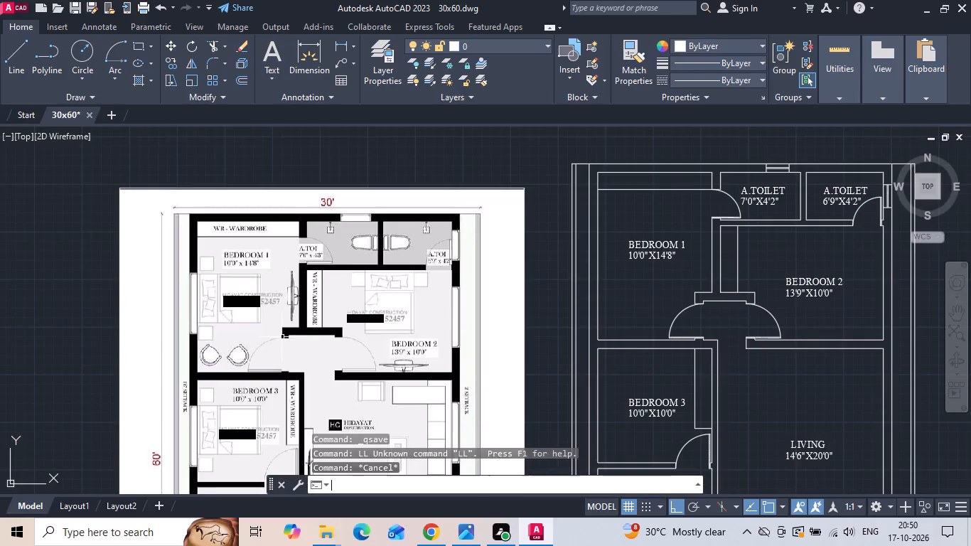
type("L")
key("space")
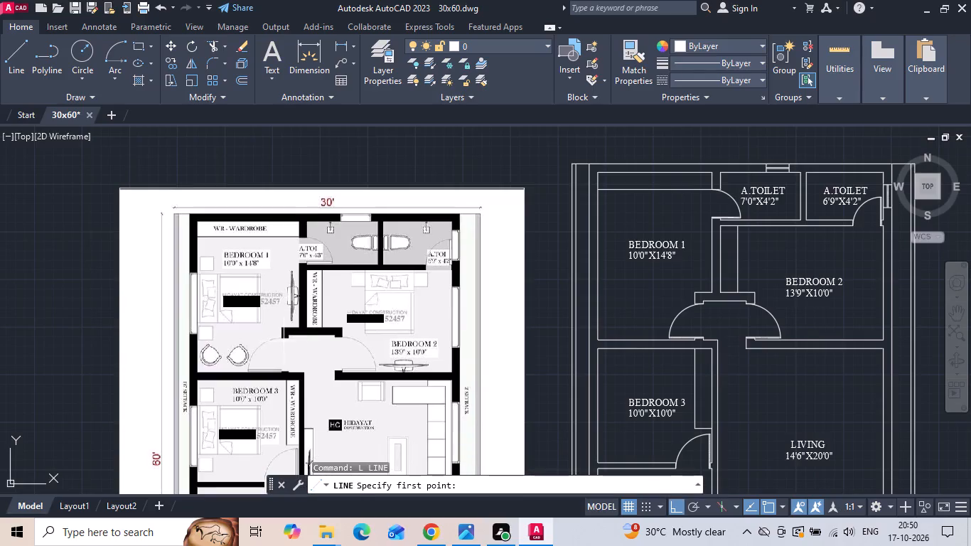
left_click(284, 338)
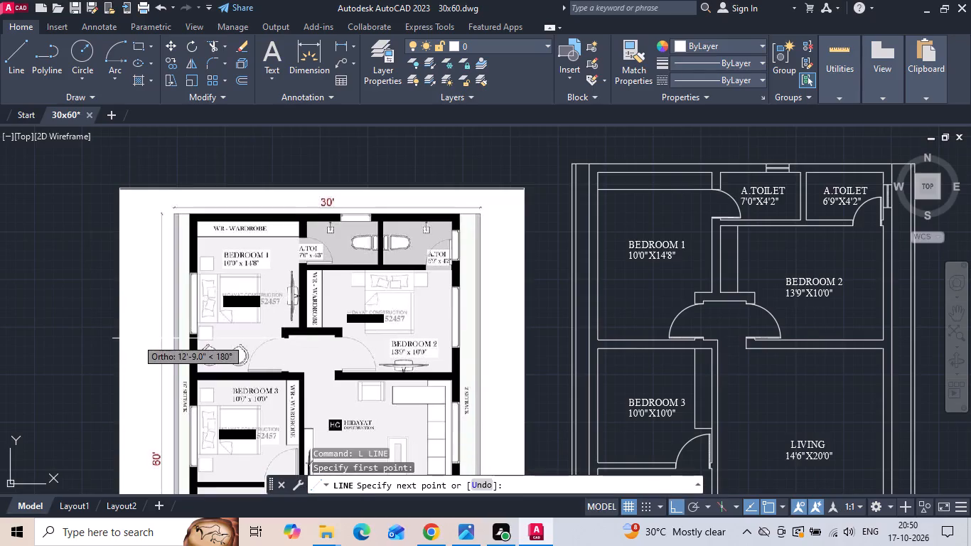
key("Escape")
scroll(163, 310, "up", 1)
key("space")
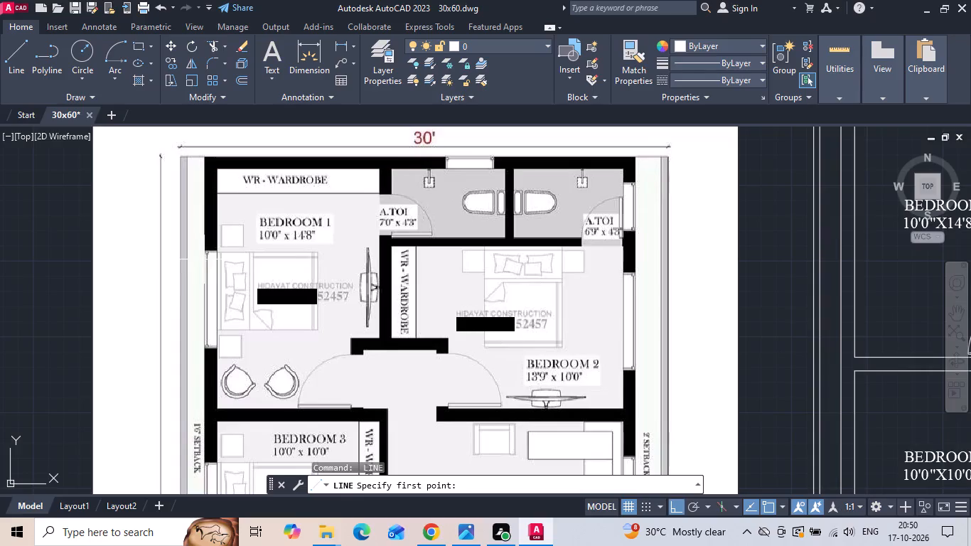
left_click(213, 251)
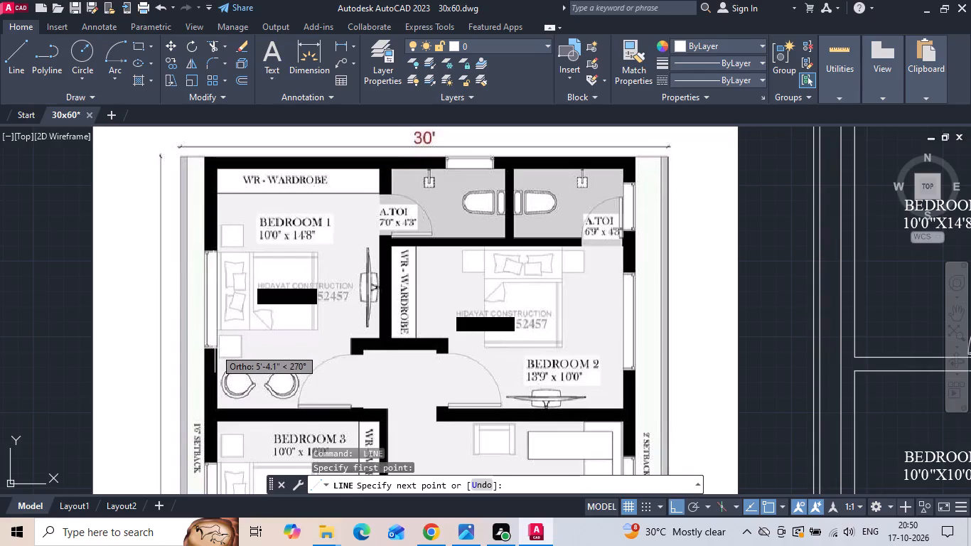
key("Escape")
Draw a horizontal line from bedroom 1's wall corner beside the door across the room and past its outer side wall.
scroll(204, 316, "down", 2)
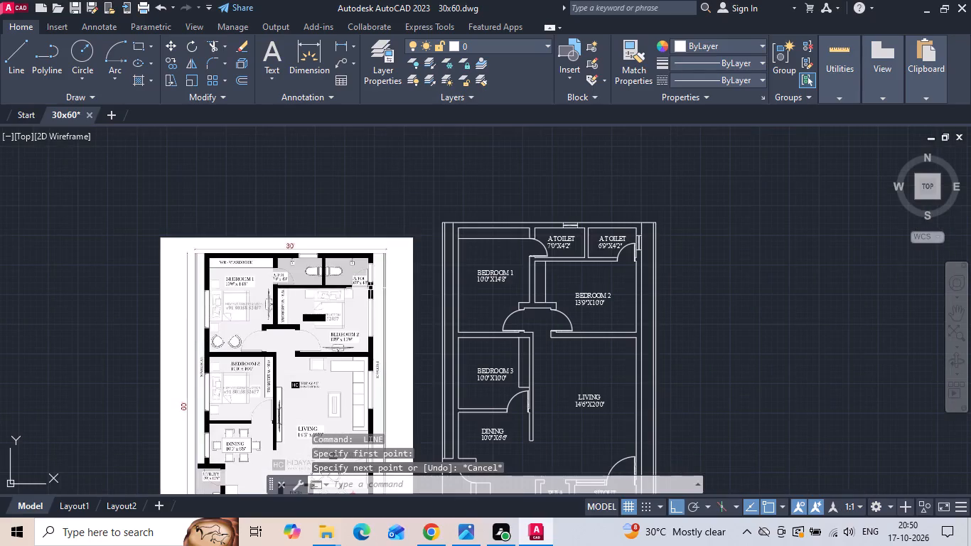
scroll(494, 283, "up", 2)
key("l")
key("space")
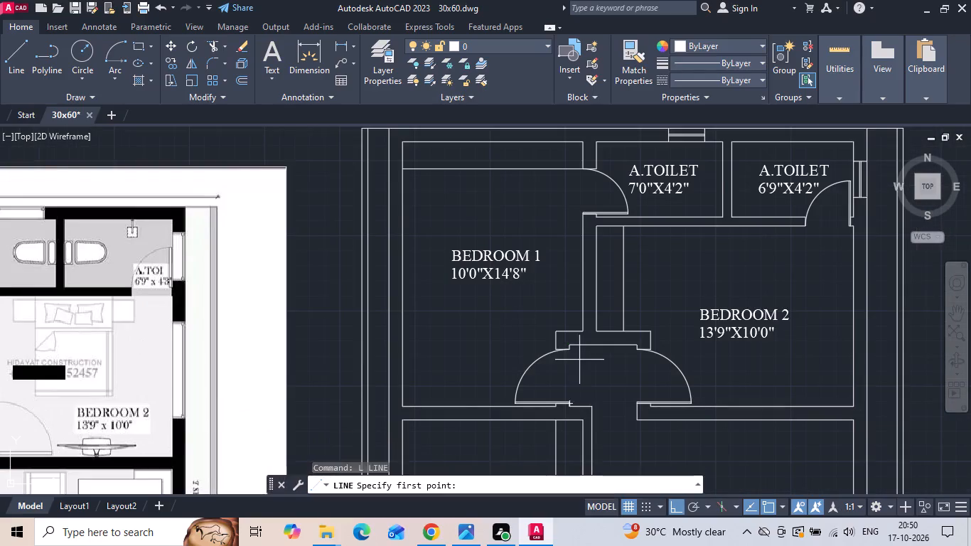
scroll(581, 360, "up", 1)
left_click(541, 343)
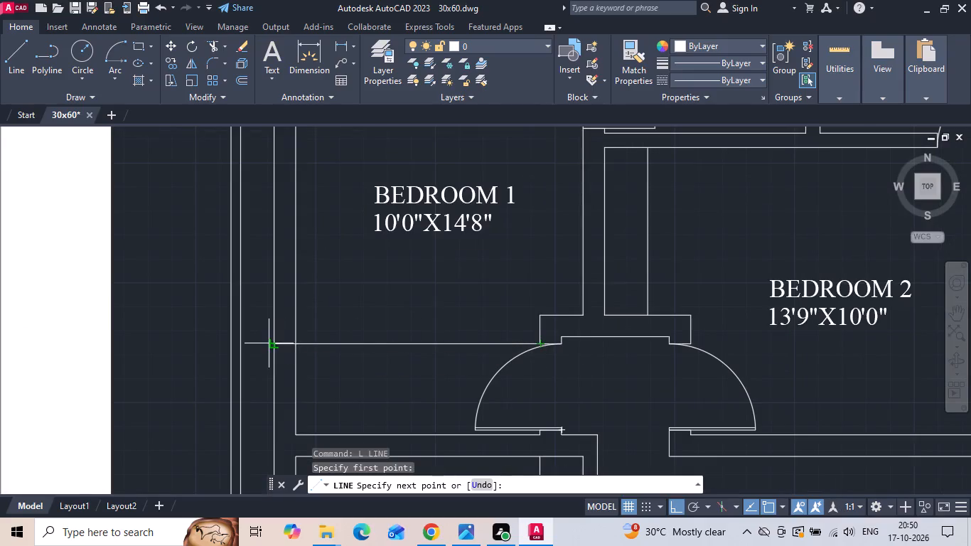
left_click(259, 343)
key("Escape")
Trim the new line so only the piece within the thickness of bedroom 1's outer side wall remains.
type("TR")
key("space")
left_click_drag(332, 333, 333, 368)
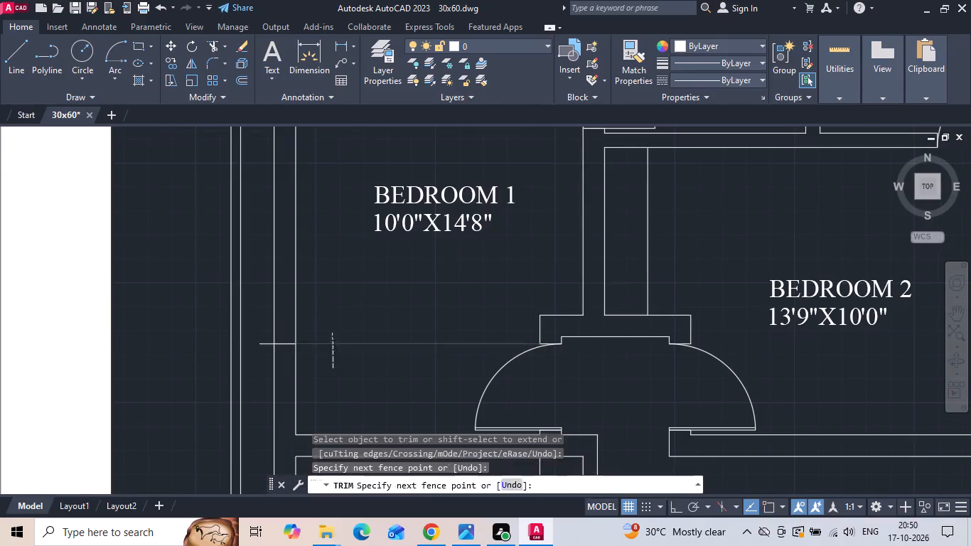
left_click(262, 346)
key("Escape")
Copy the short window end line 5' along bedroom 1's side wall towards the wardrobe to mark the other end.
left_click(283, 342)
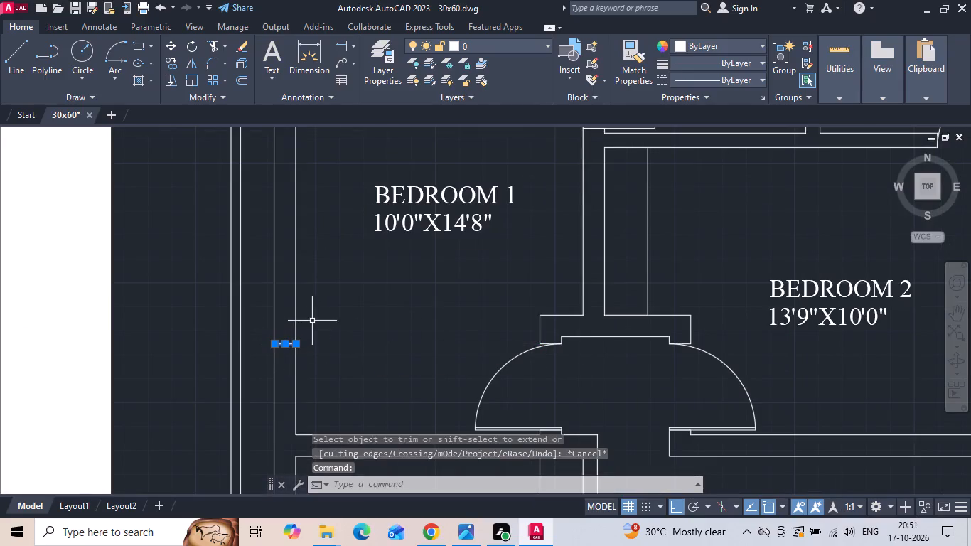
right_click(312, 321)
left_click(360, 273)
left_click_drag(375, 341, 377, 321)
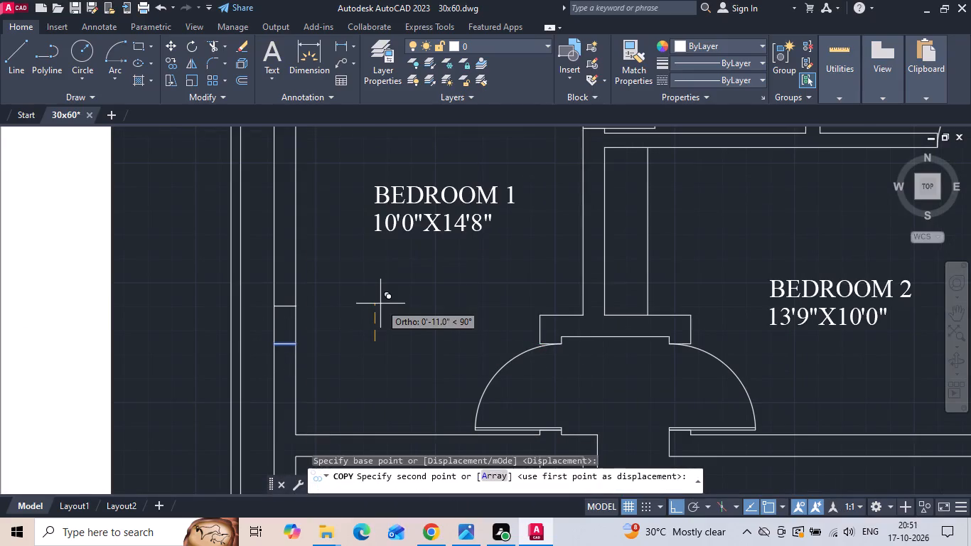
type("5'")
key("Return")
scroll(382, 309, "down", 2)
key("Escape")
Draw a vertical helper line inside bedroom 1, near the outer side wall, from the wardrobe line to the wall shared with bedroom 3.
middle_click_drag(383, 315, 495, 338)
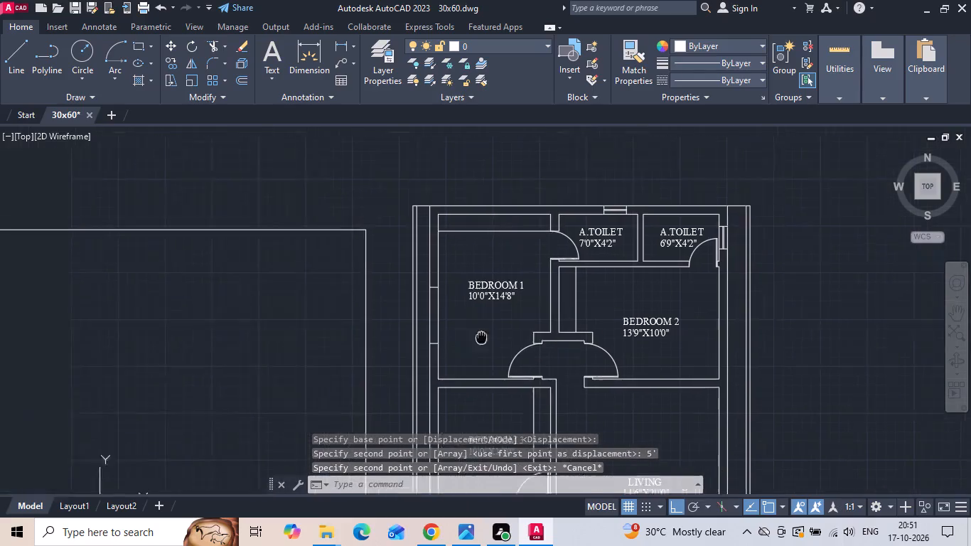
middle_click_drag(495, 338, 503, 339)
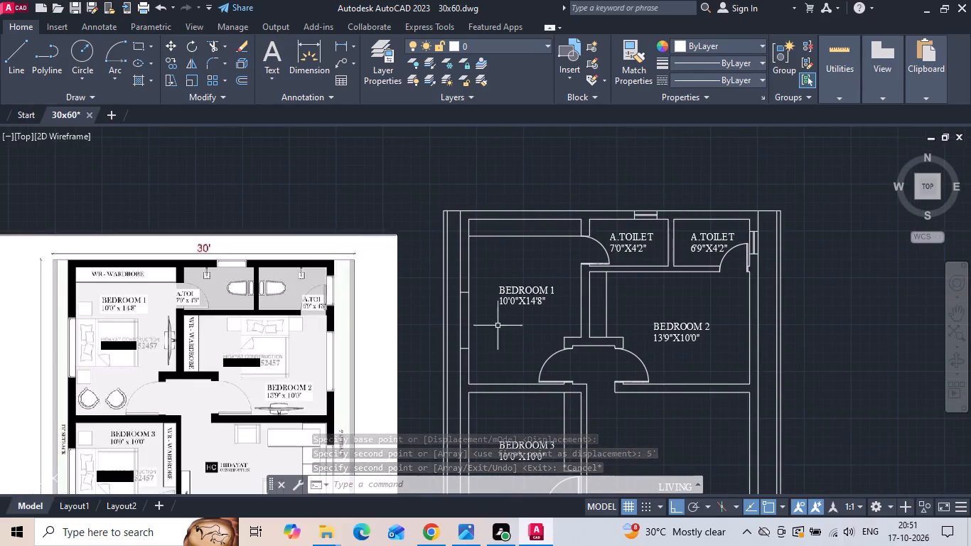
type("L")
key("space")
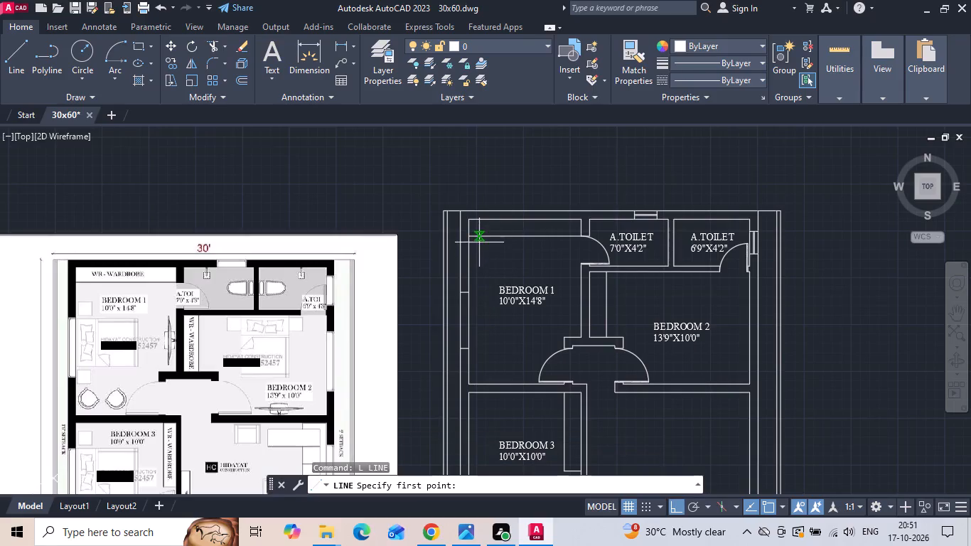
left_click(479, 237)
left_click(481, 385)
key("Escape")
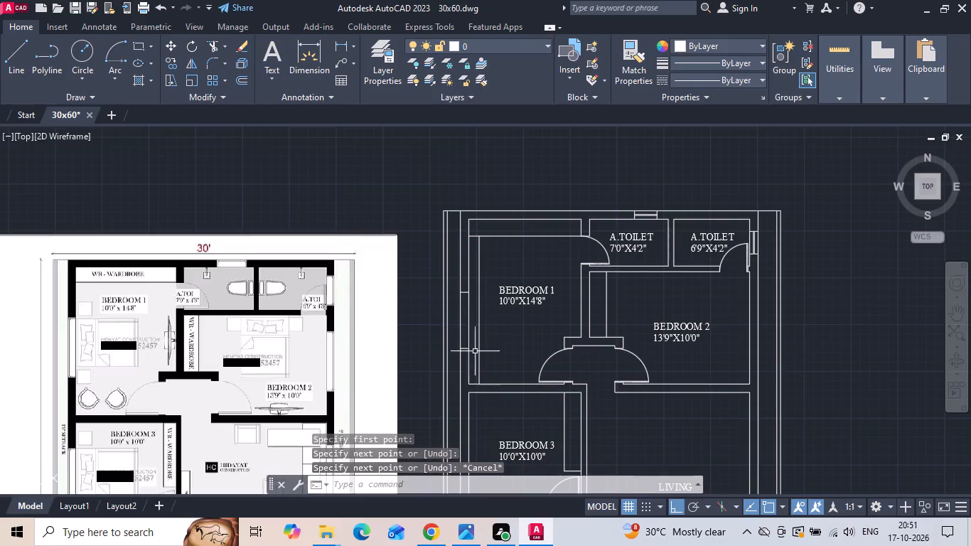
Draw a horizontal centre line from the vertical helper line's midpoint across bedroom 1's outer side wall.
type("L")
key("space")
scroll(473, 333, "up", 1)
left_click(479, 304)
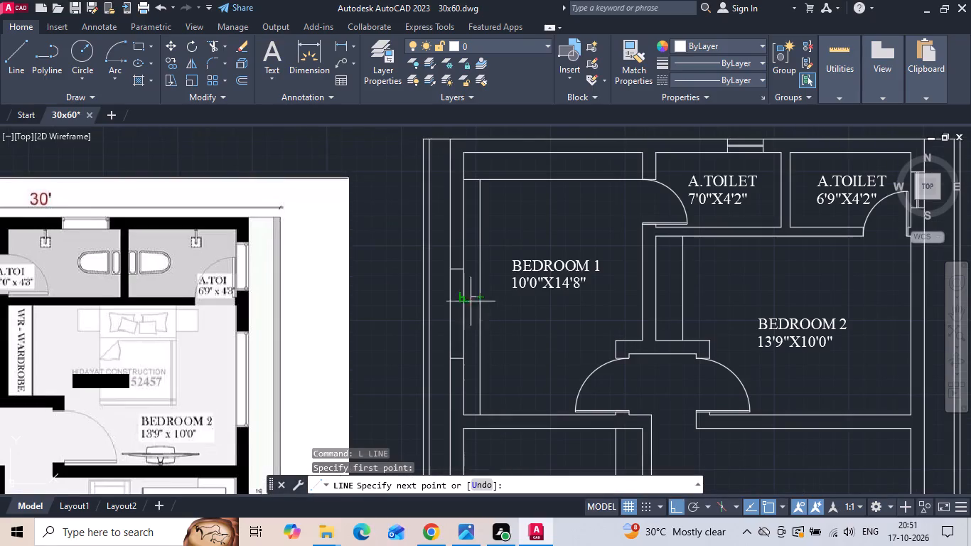
scroll(463, 300, "up", 1)
left_click(426, 296)
key("Escape")
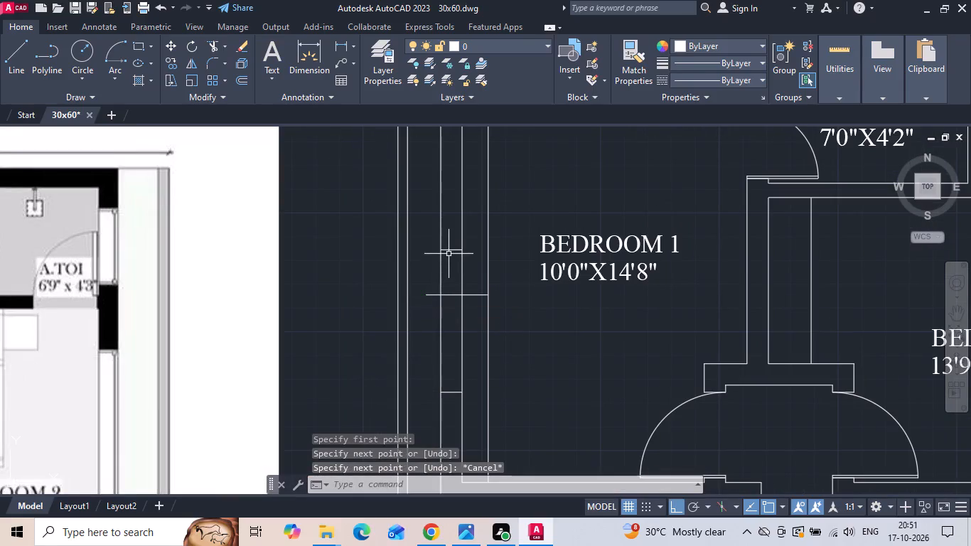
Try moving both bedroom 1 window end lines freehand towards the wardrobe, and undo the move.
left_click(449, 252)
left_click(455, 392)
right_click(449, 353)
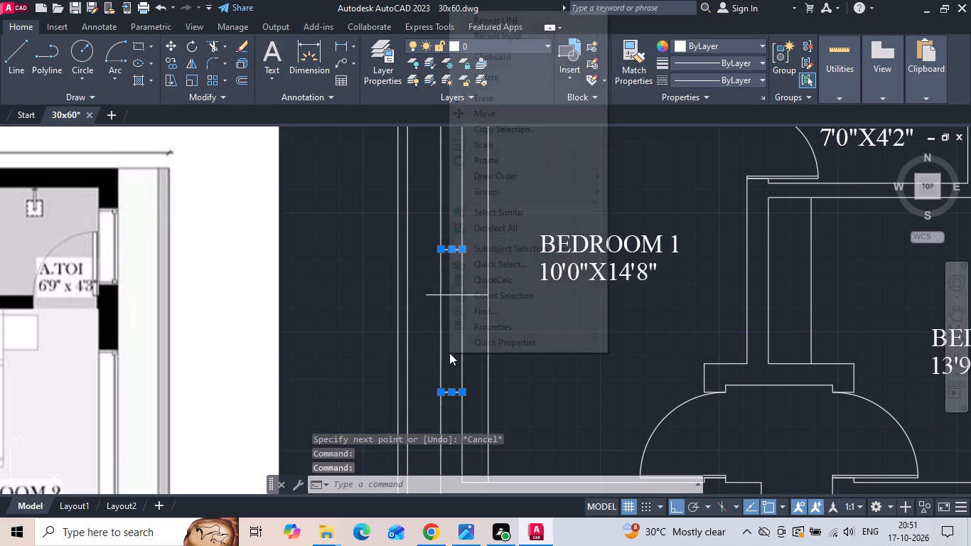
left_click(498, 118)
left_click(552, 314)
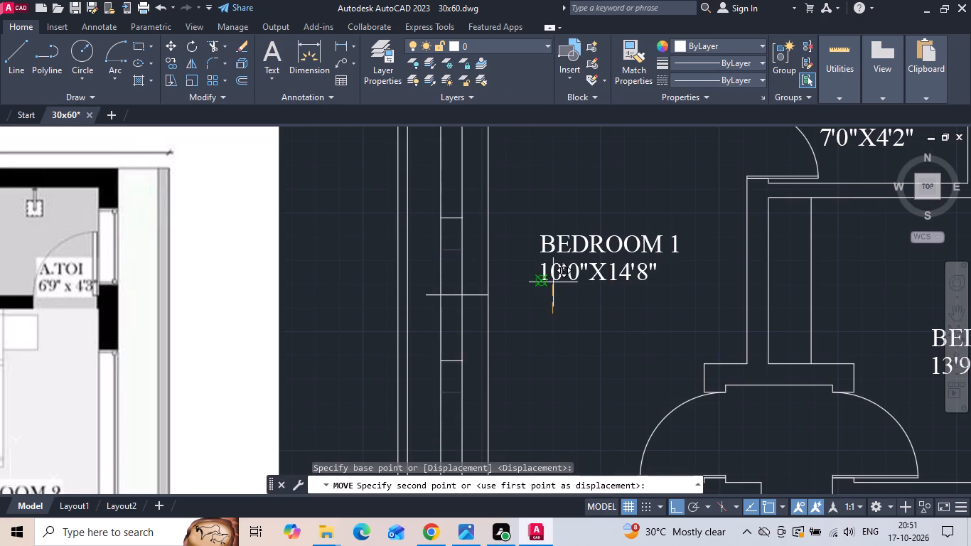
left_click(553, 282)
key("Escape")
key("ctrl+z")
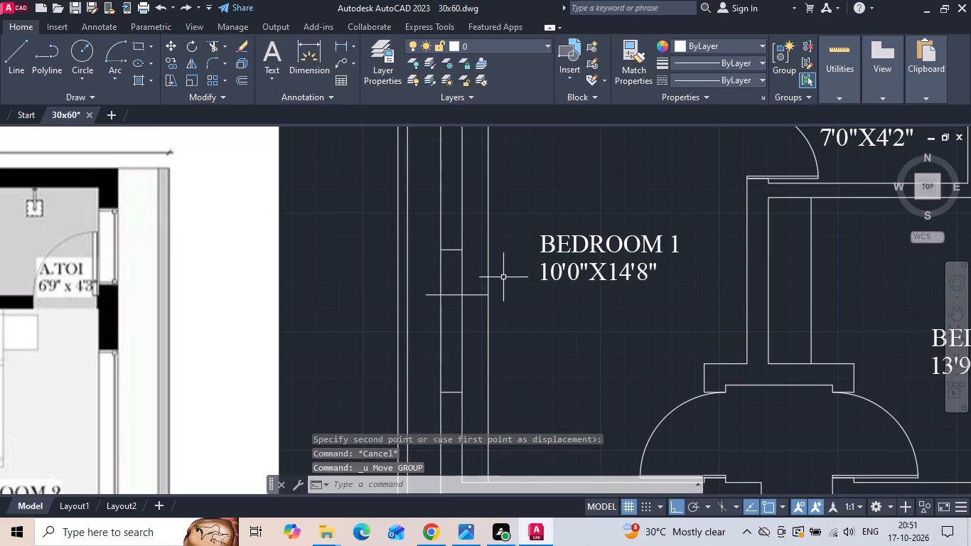
Offset the horizontal centre line 2'6" towards the wardrobe.
type("O 2'6")
key("space")
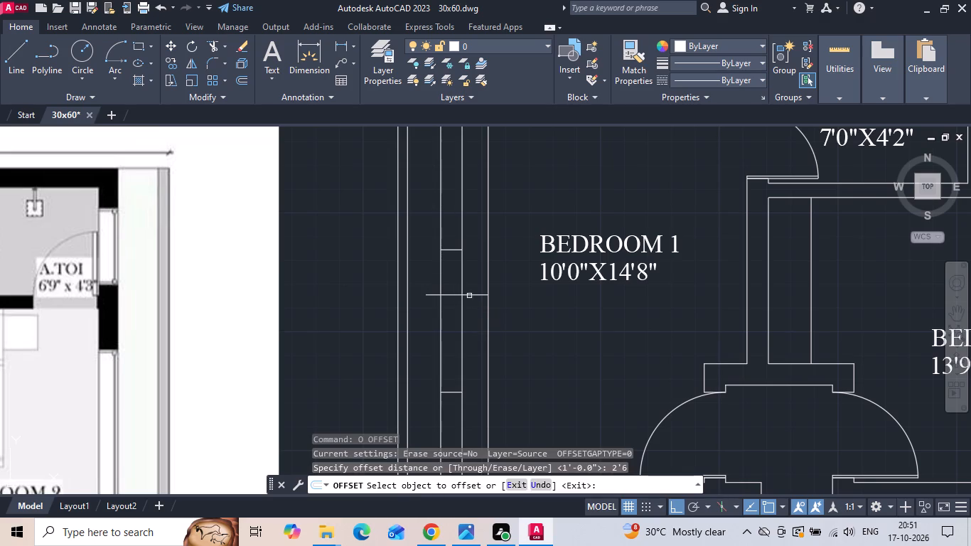
left_click(472, 294)
left_click(484, 245)
key("Escape")
Move both bedroom 1 window end lines together so the one nearer the wardrobe lies on the offset line.
left_click(456, 250)
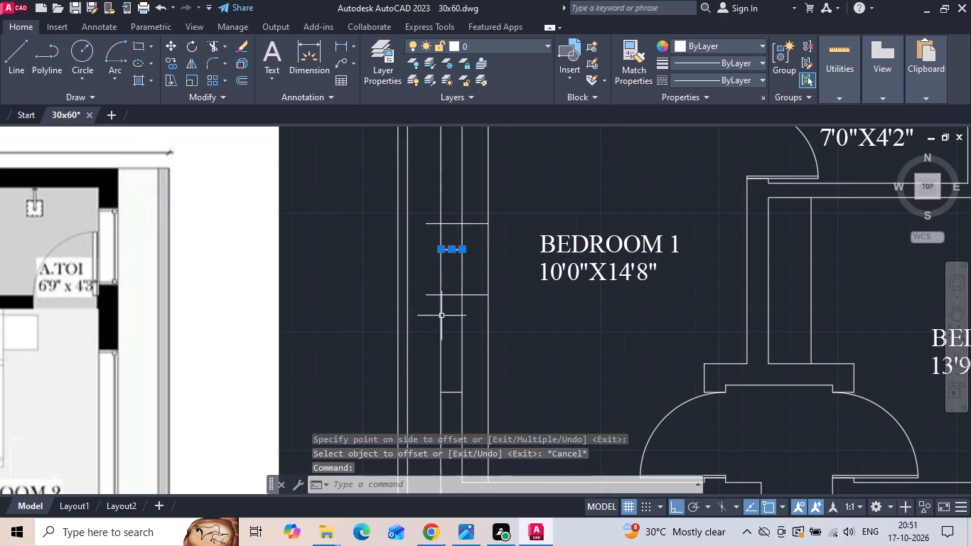
left_click(458, 397)
left_click(447, 372)
right_click(447, 372)
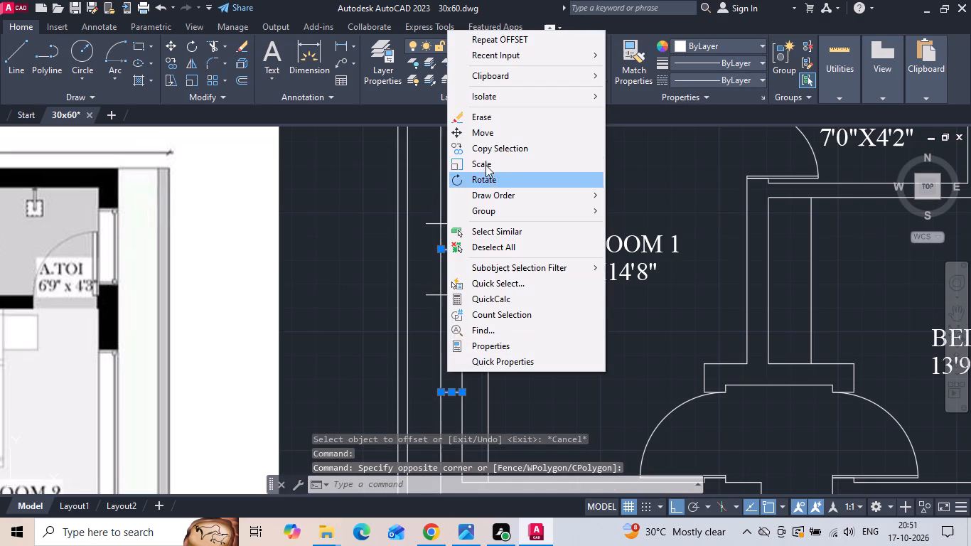
left_click(490, 136)
left_click(466, 250)
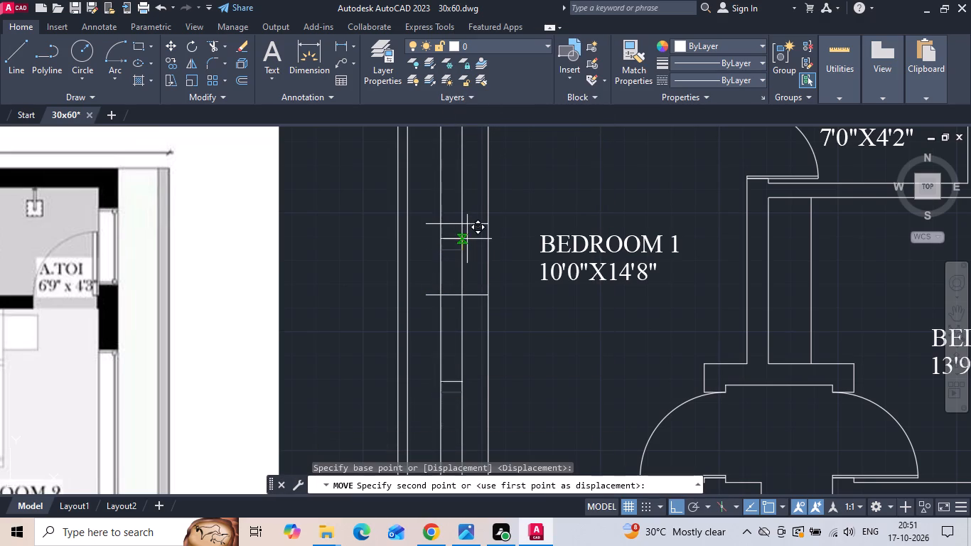
left_click(462, 222)
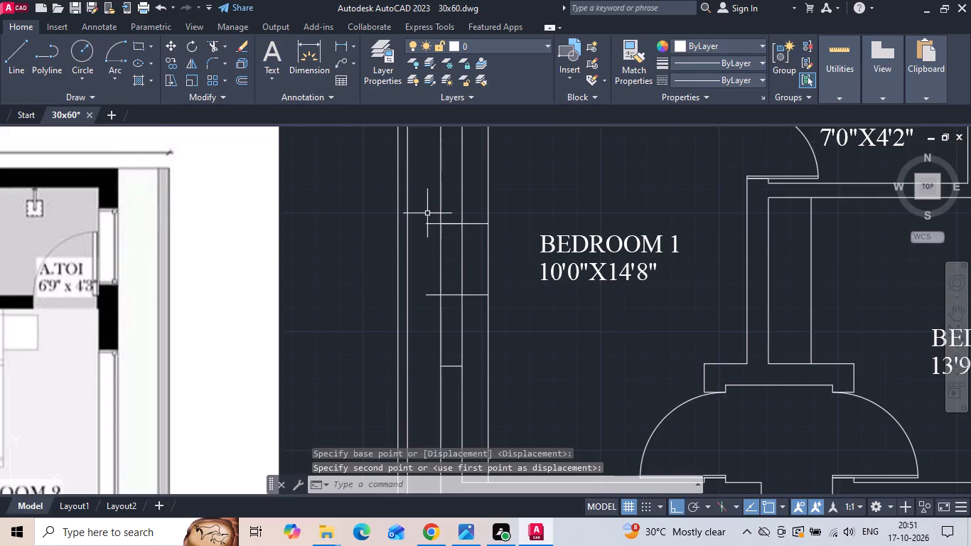
Erase the two horizontal construction lines and the vertical helper line at bedroom 1's window.
left_click(427, 213)
left_click(406, 333)
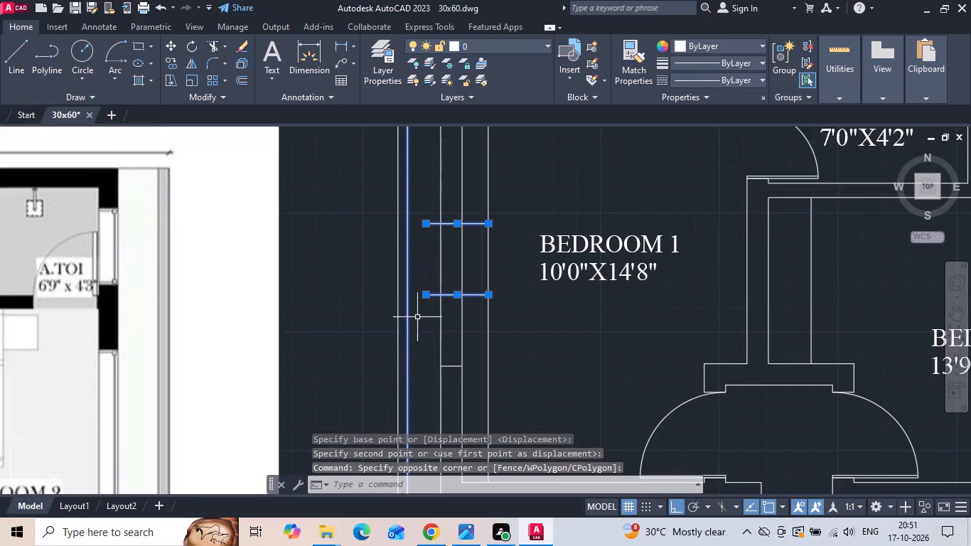
key("Escape")
left_click(431, 323)
left_click(421, 217)
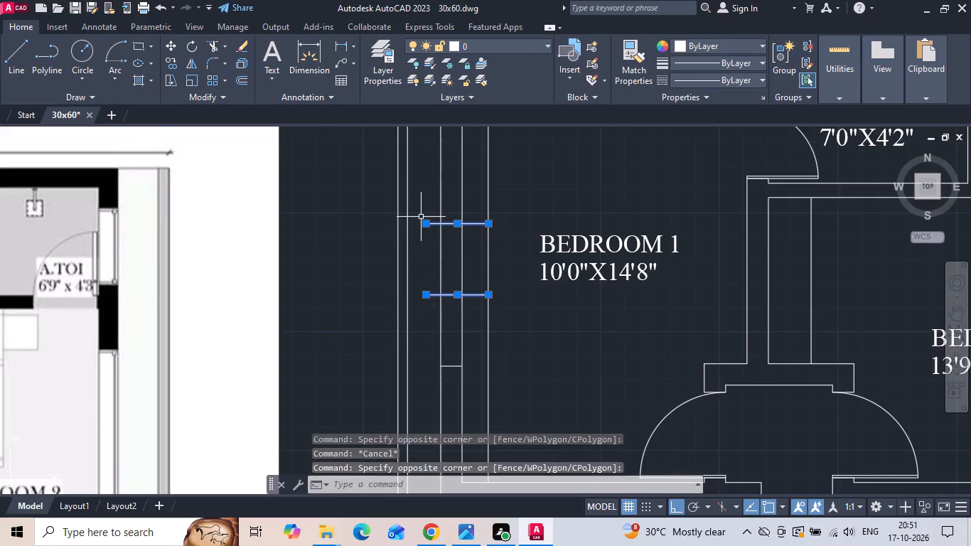
key("Delete")
left_click_drag(515, 287, 505, 303)
left_click(488, 332)
key("Delete")
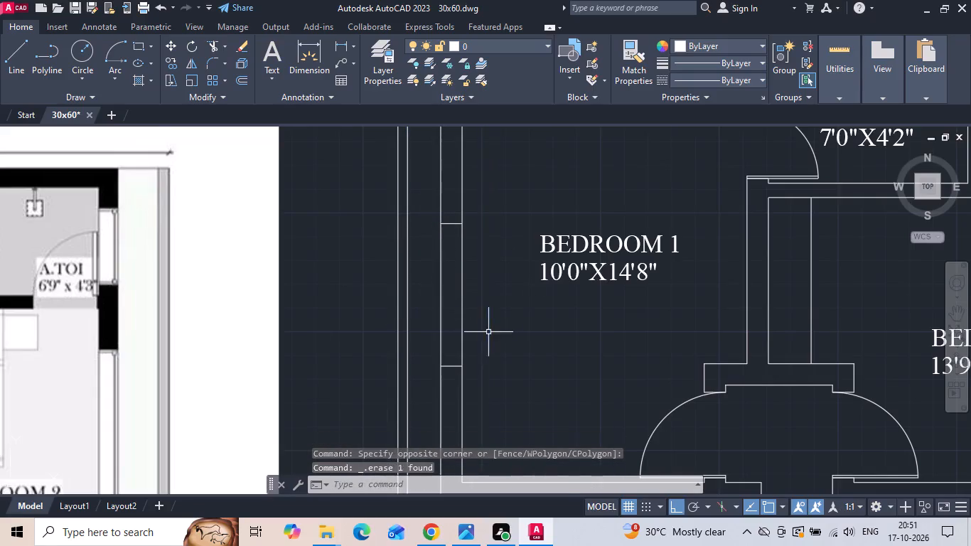
Copy bedroom 1's two window end lines onto bedroom 2's outer side wall.
scroll(488, 332, "down", 2)
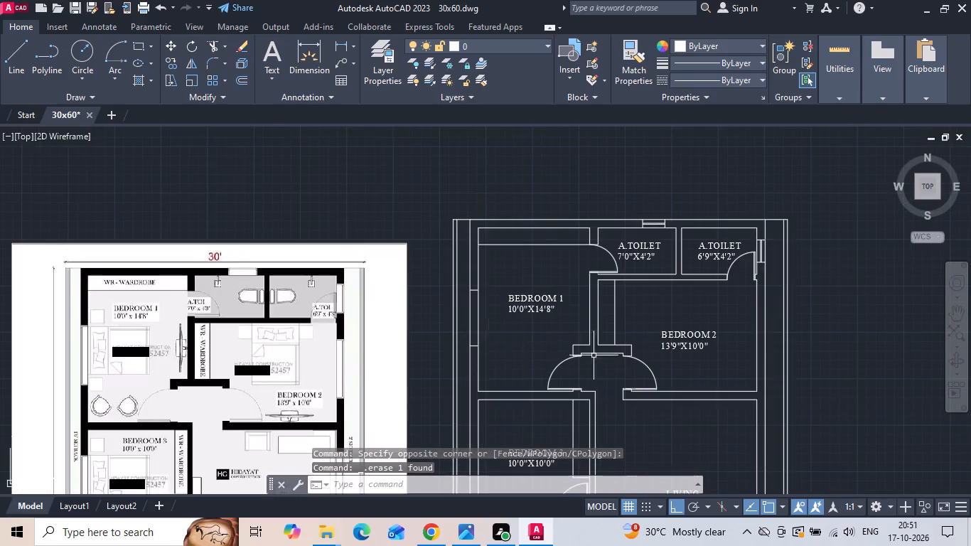
scroll(773, 358, "up", 1)
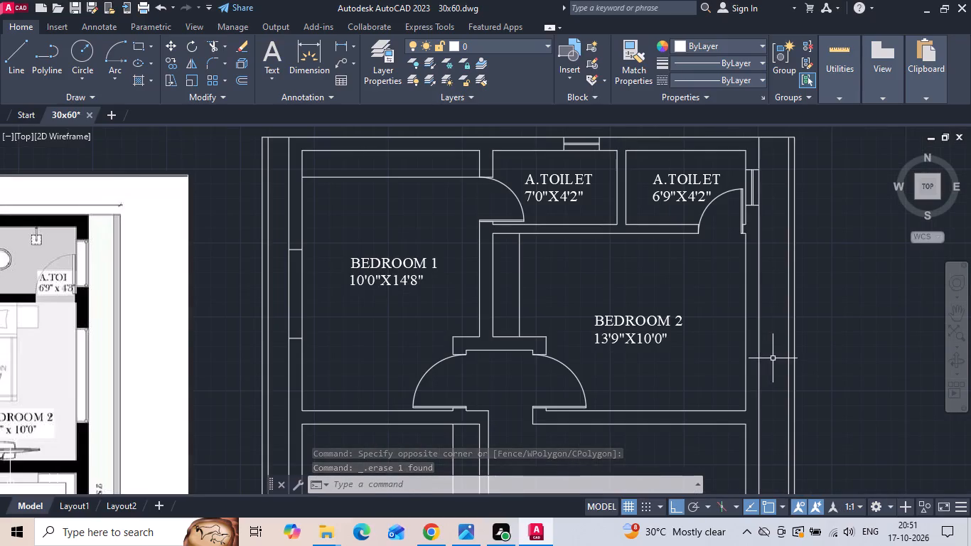
left_click_drag(284, 241, 284, 249)
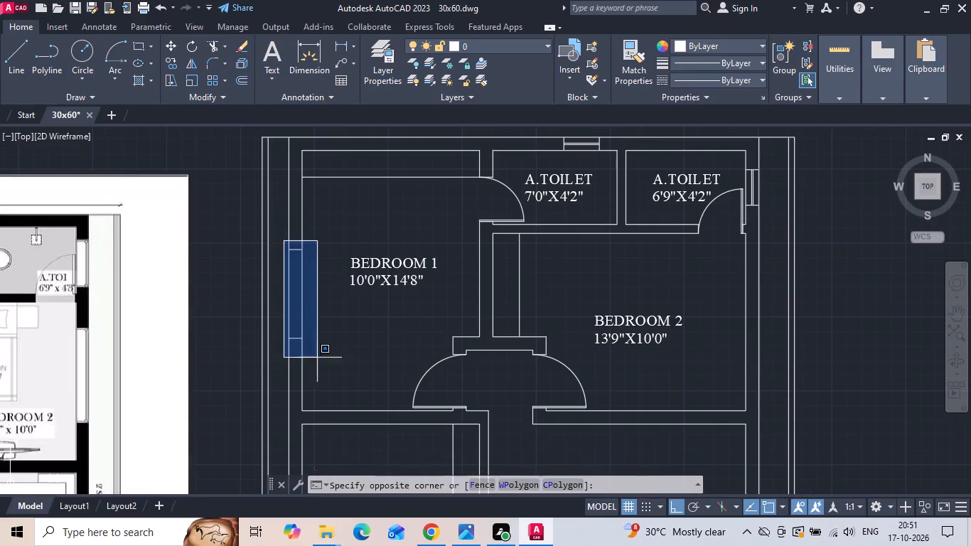
left_click(326, 370)
right_click(326, 370)
left_click(379, 147)
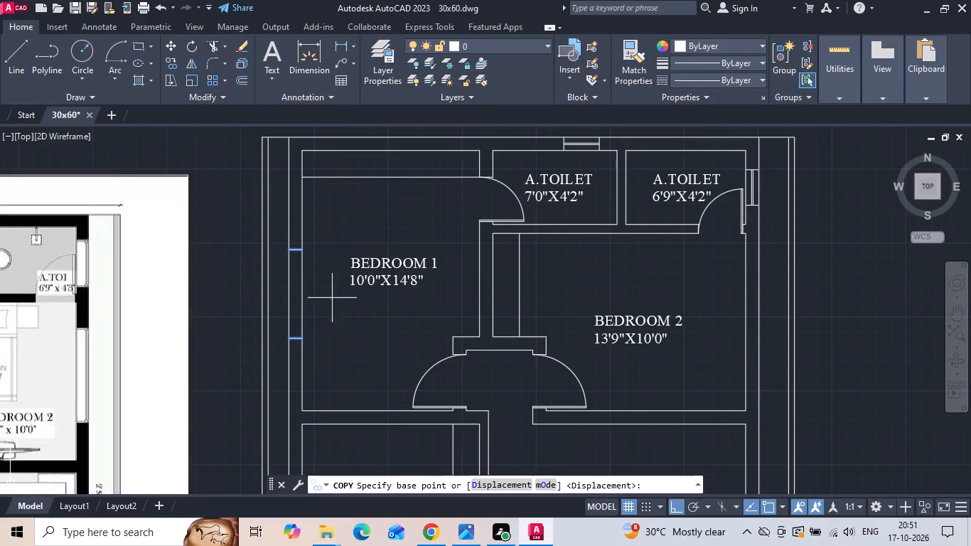
left_click_drag(306, 294, 319, 295)
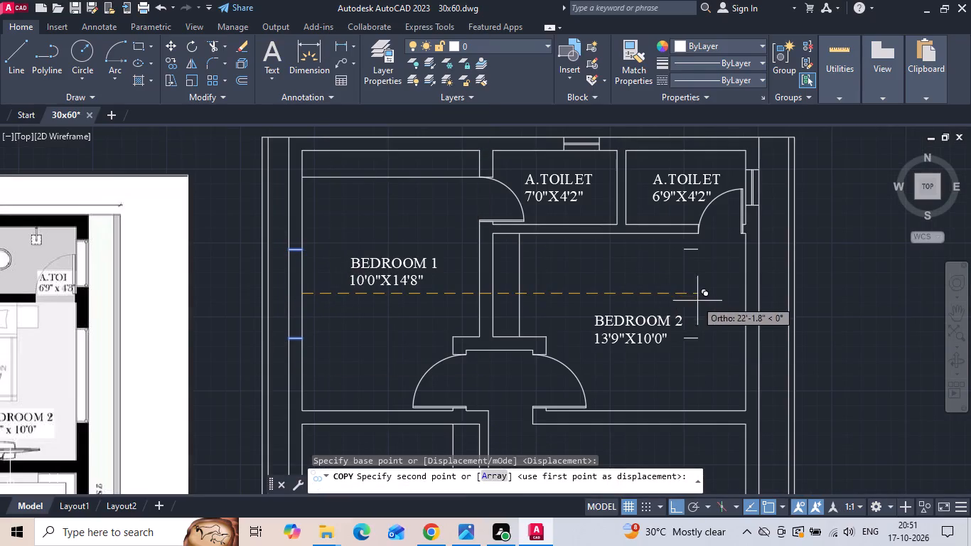
key("F8")
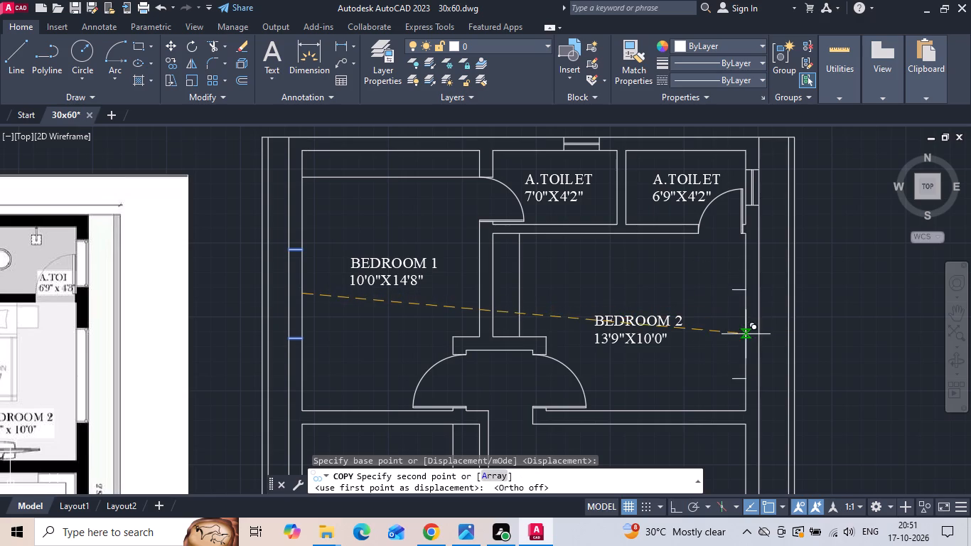
left_click(756, 328)
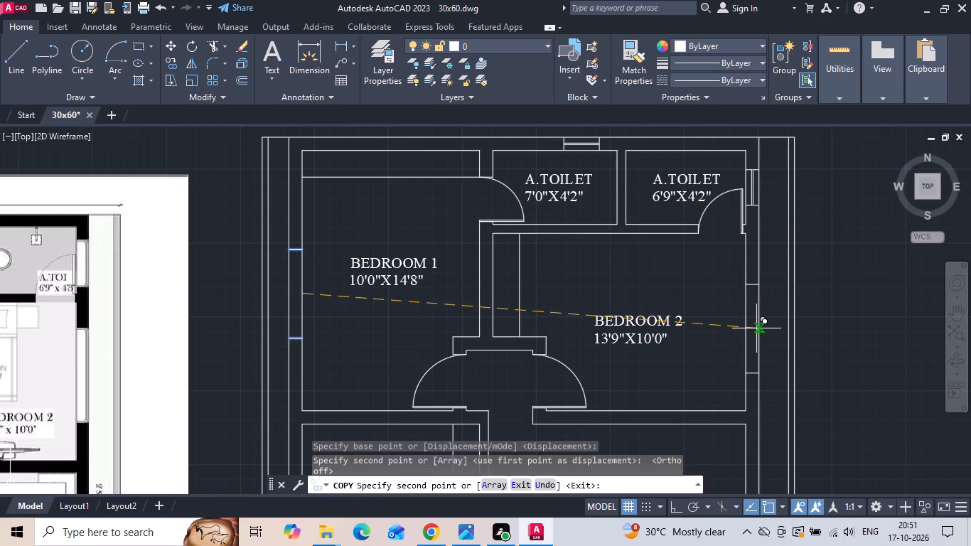
key("Escape")
With ortho on, draw a vertical helper line across bedroom 2 from its lower wall to the toilet wall.
type("L")
key("space")
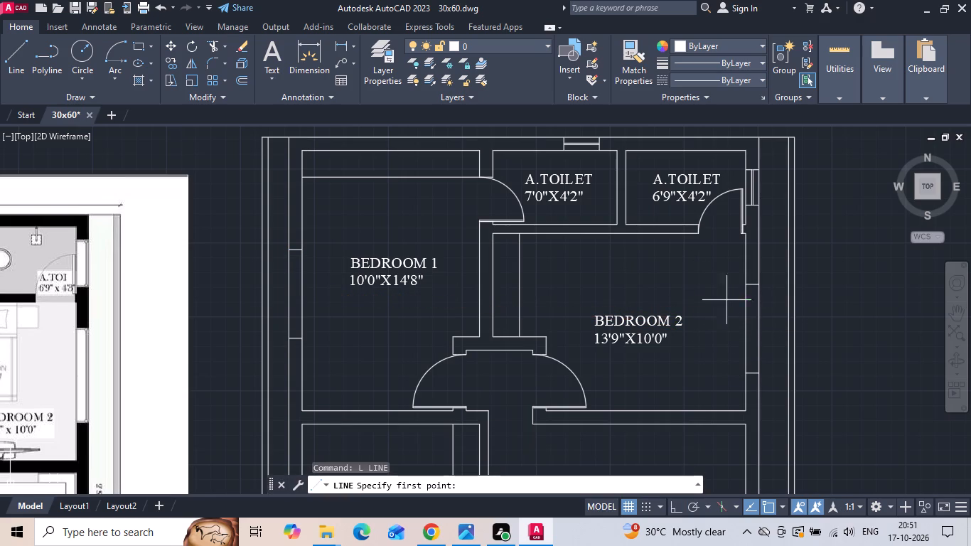
left_click(685, 231)
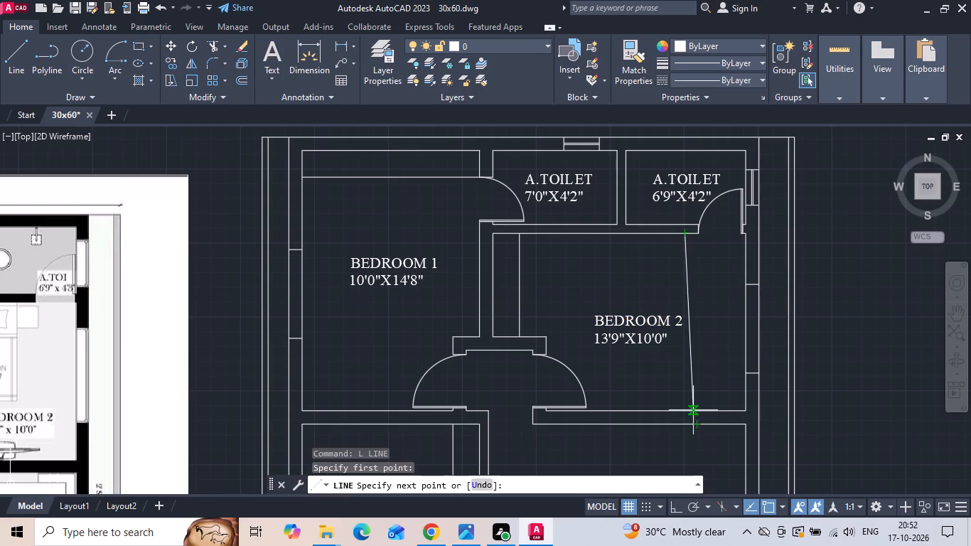
key("F8")
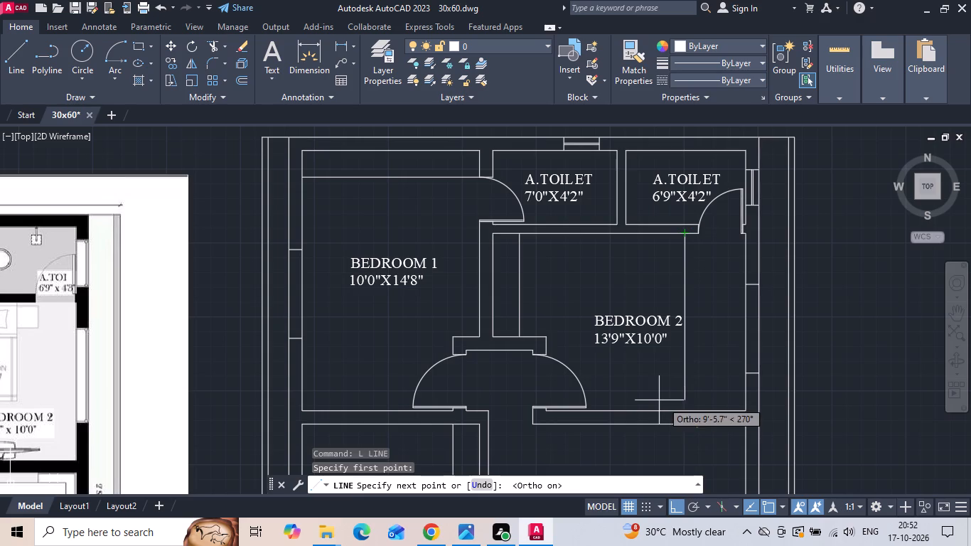
key("Escape")
key("space")
left_click(689, 413)
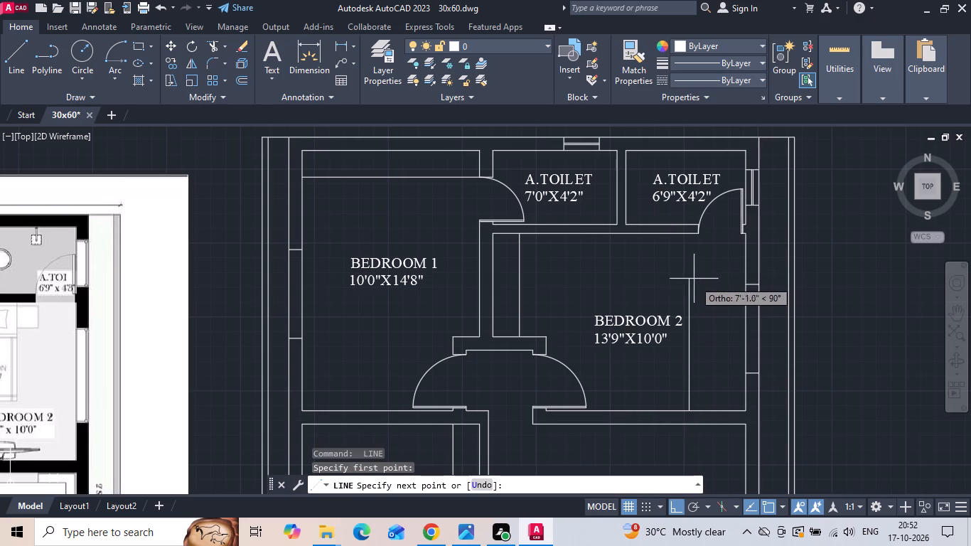
left_click(687, 235)
key("space")
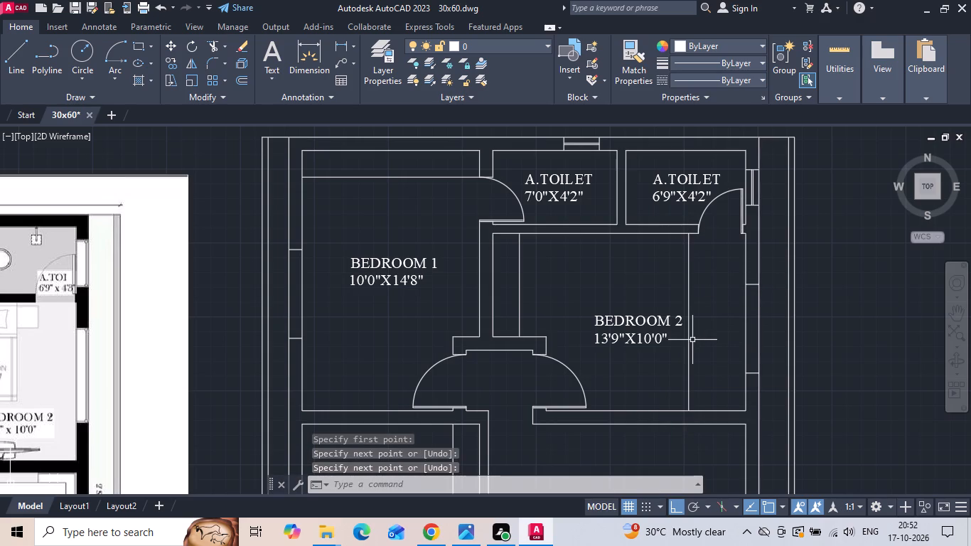
Draw a horizontal centre line from the vertical helper line's midpoint across bedroom 2's outer side wall.
type("L")
key("space")
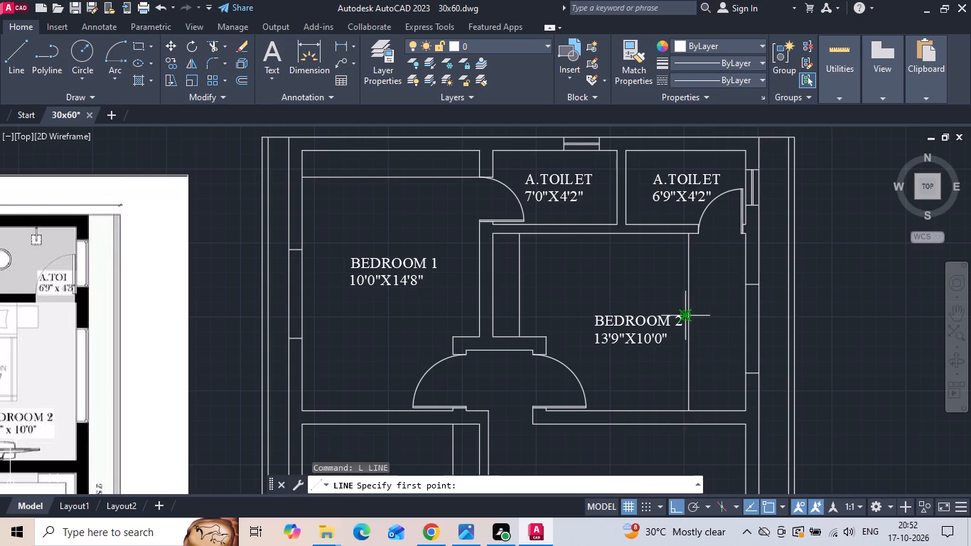
left_click(694, 324)
scroll(763, 328, "up", 2)
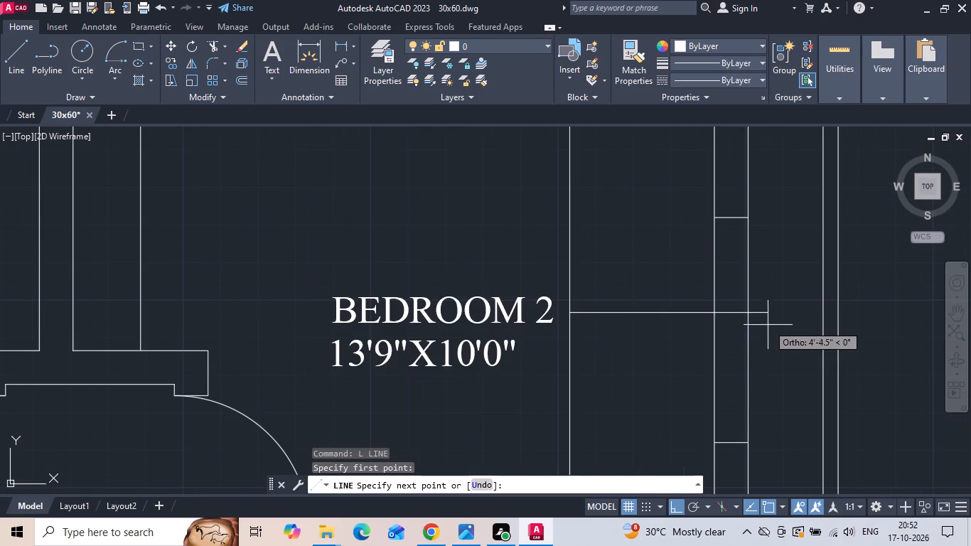
left_click(777, 309)
key("Escape")
Offset bedroom 2's horizontal centre line 2'6" towards the attached toilet.
type("O 2'")
type("6")
key("space")
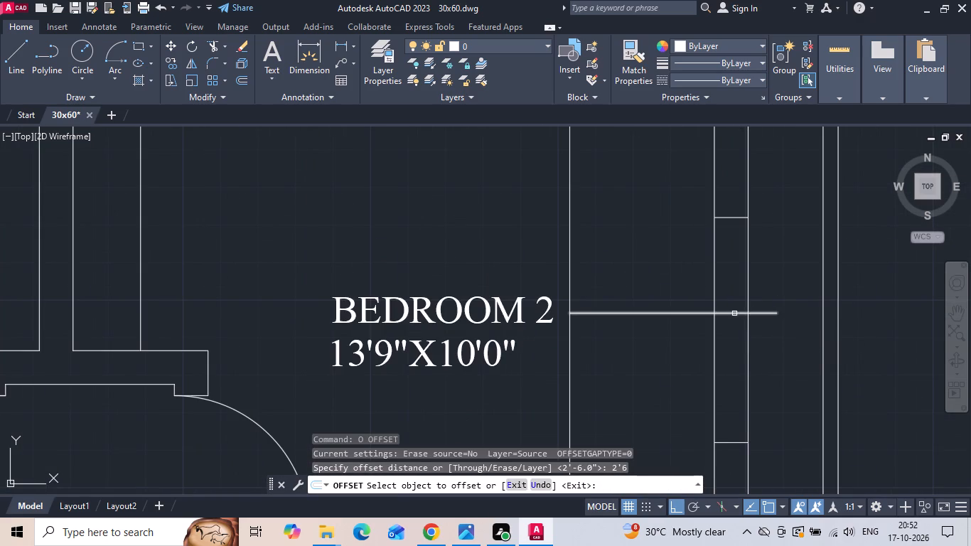
left_click(734, 314)
left_click(736, 255)
key("Escape")
Move both bedroom 2 window end lines together so the one nearer the toilet lies on the offset line.
left_click(732, 213)
left_click(724, 235)
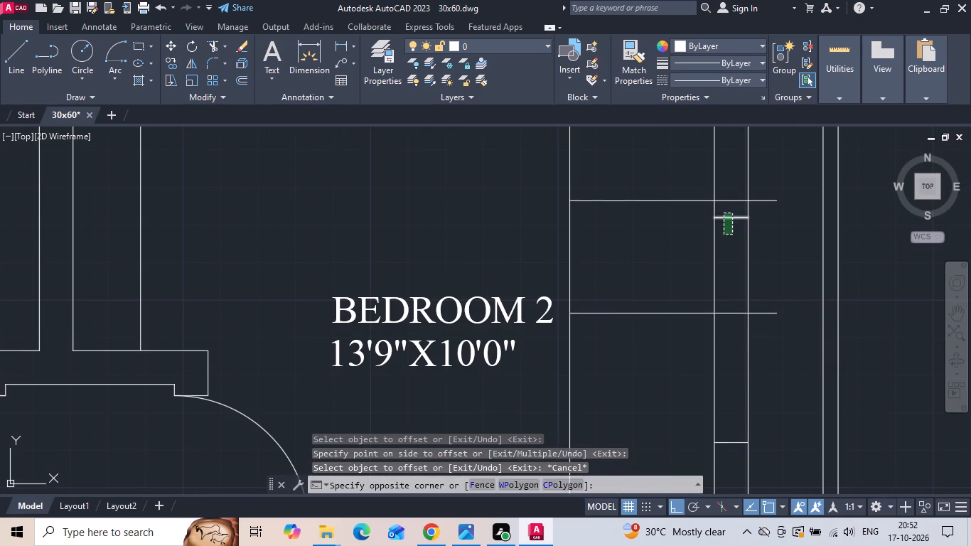
left_click_drag(739, 432, 740, 451)
left_click(740, 452)
double_click(738, 451)
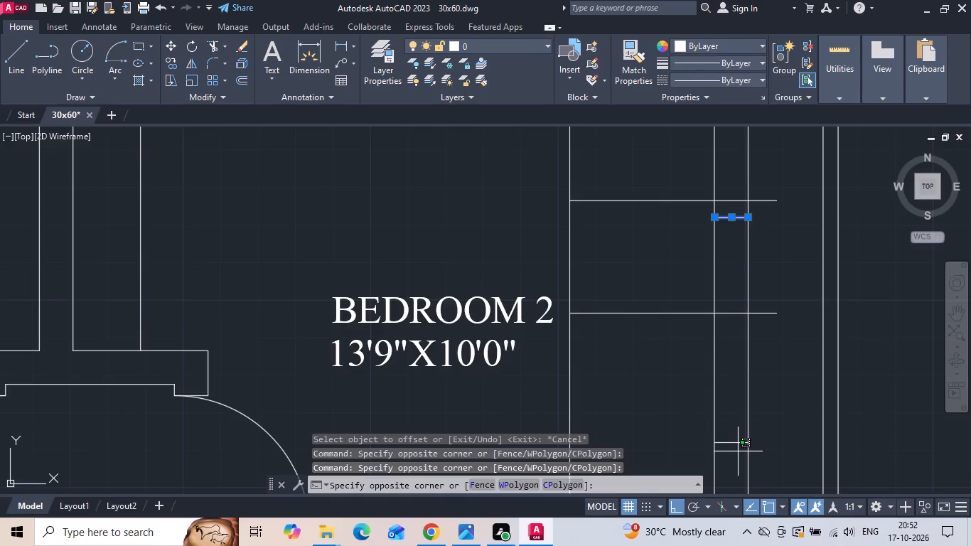
left_click(731, 426)
right_click(731, 426)
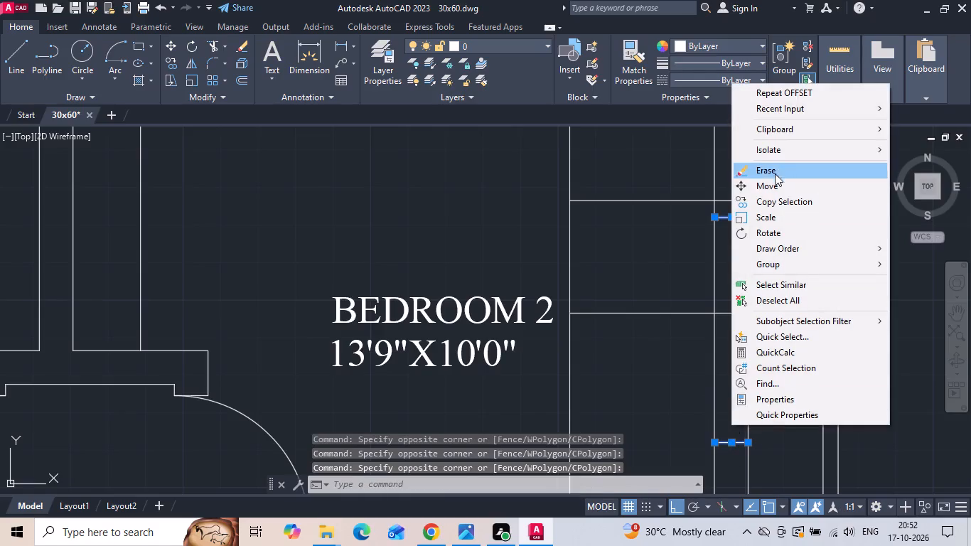
left_click(769, 185)
left_click(748, 215)
left_click(748, 200)
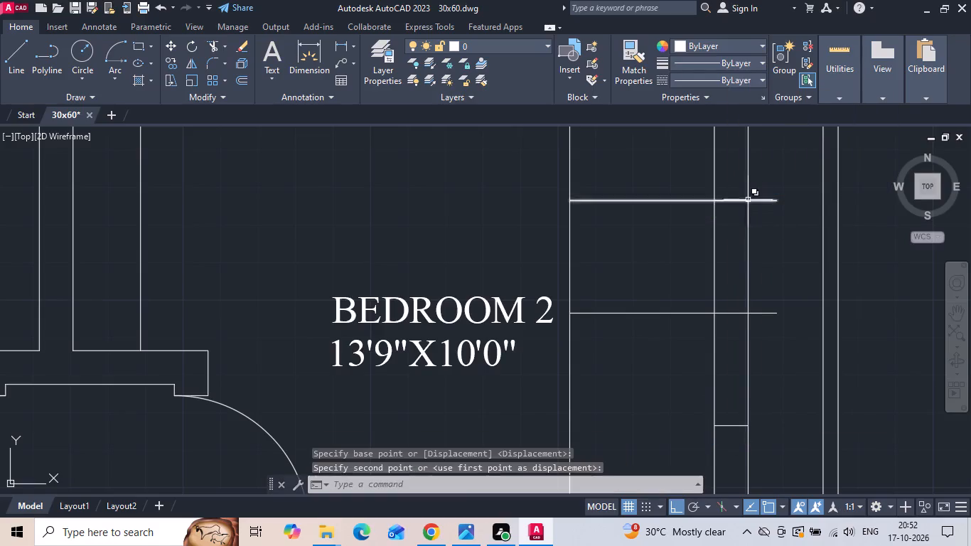
Erase the vertical helper line, the centre line and its offset copy in bedroom 2.
left_click_drag(663, 178, 650, 208)
left_click(561, 337)
key("Delete")
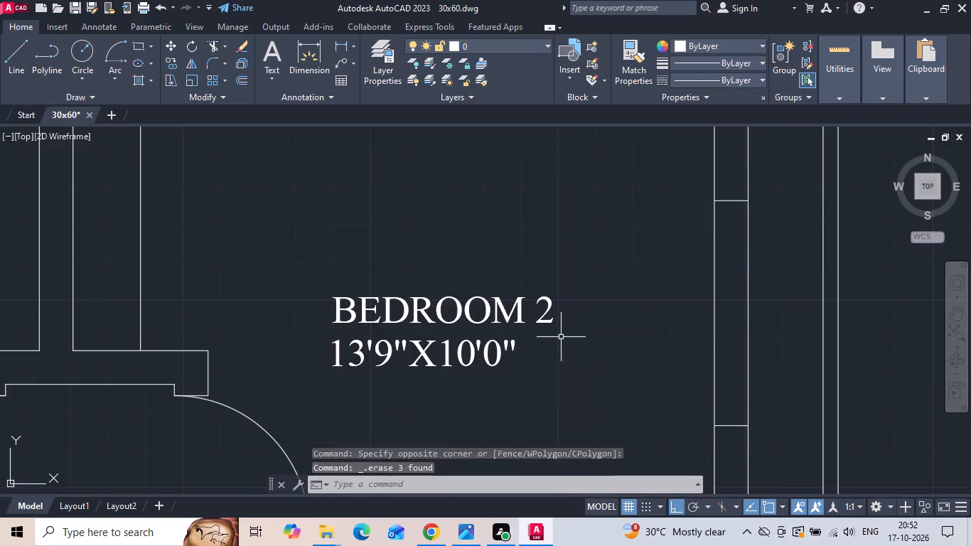
scroll(653, 298, "down", 2)
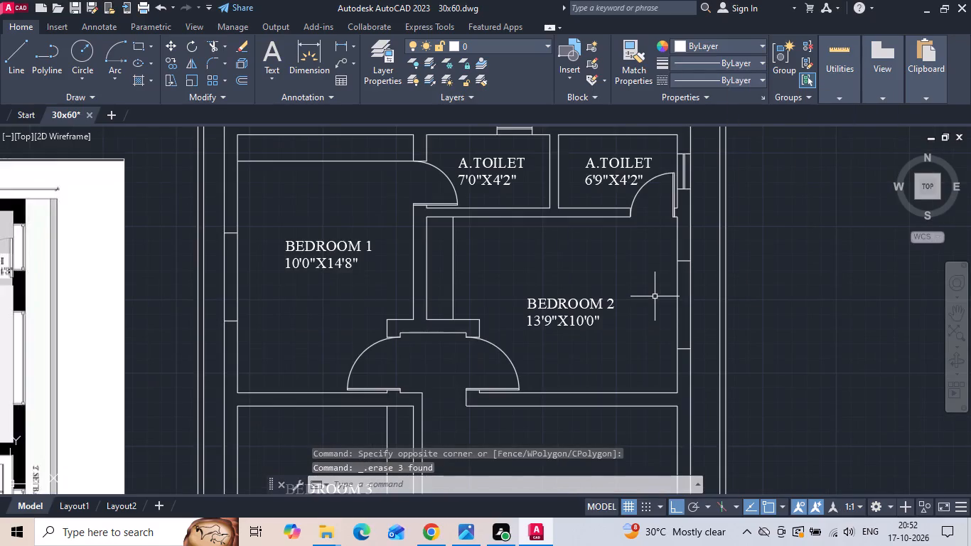
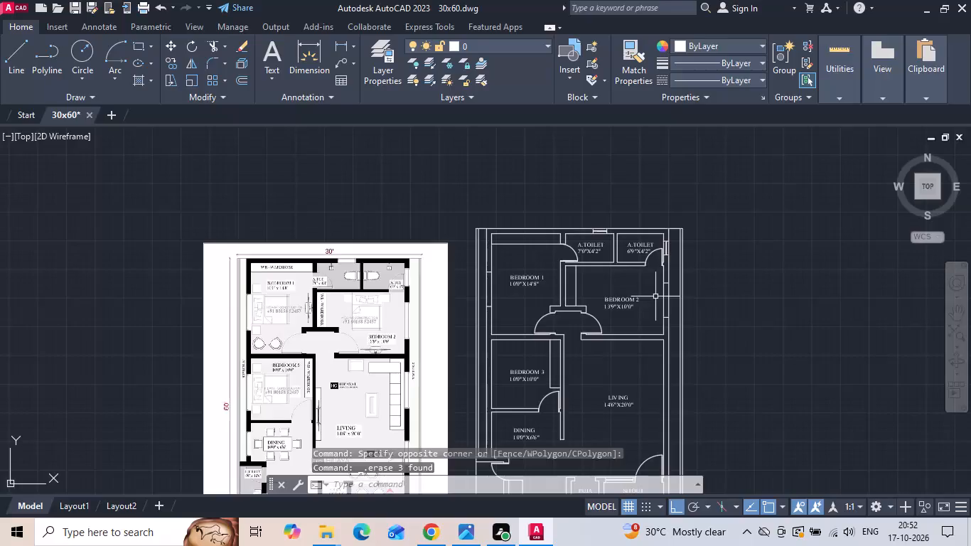
Draw a short horizontal centre line across bedroom 3's outer side wall from the midpoint of its inner face.
scroll(472, 392, "up", 2)
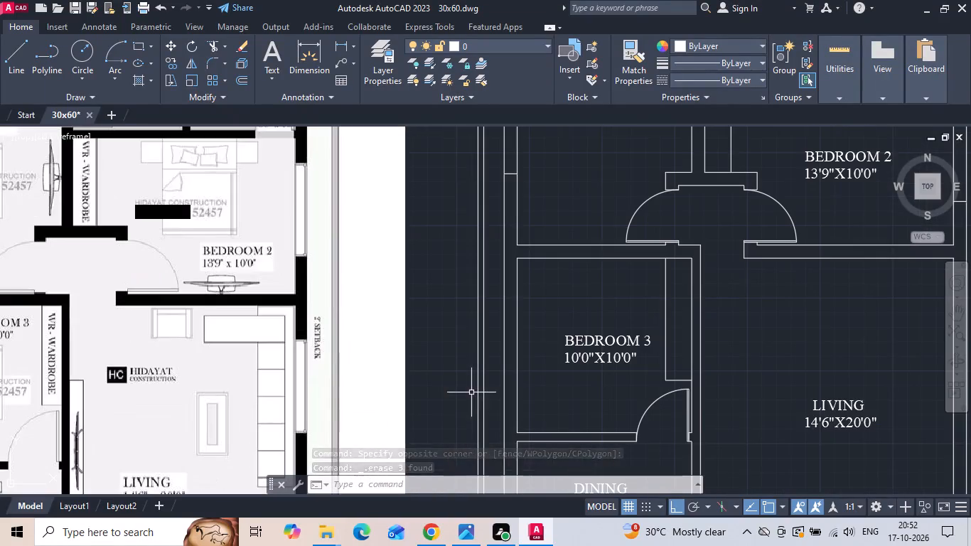
key("l")
key("space")
left_click(520, 348)
scroll(497, 355, "up", 2)
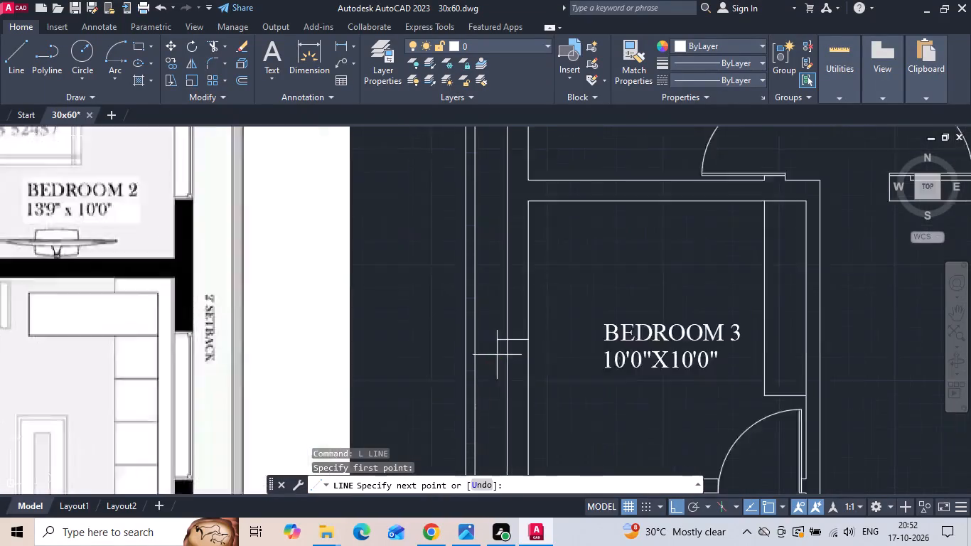
left_click(490, 343)
key("Escape")
Offset bedroom 3's horizontal centre line 2'6" to both sides along the outer wall.
type("O 2'")
type("6")
key("space")
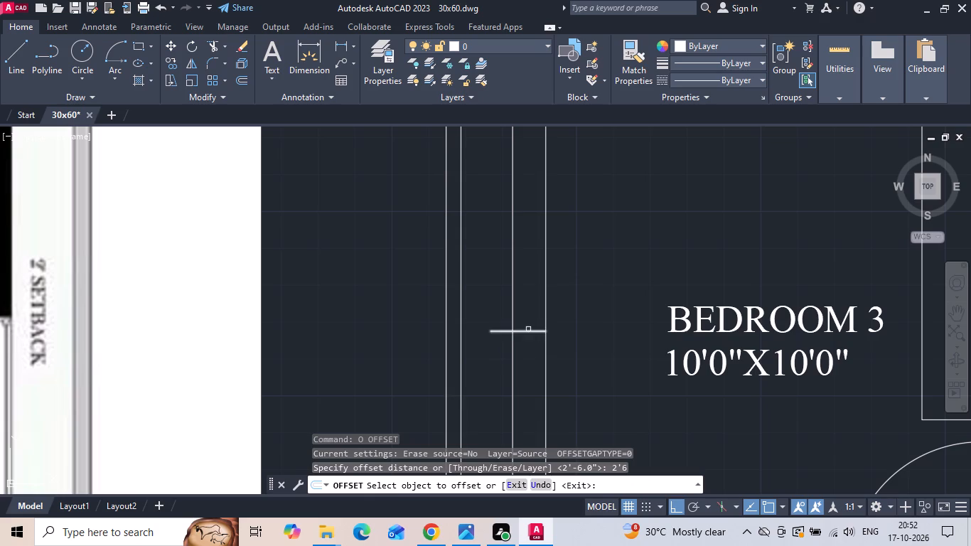
left_click(528, 330)
left_click(540, 279)
left_click_drag(525, 330, 523, 341)
left_click(516, 397)
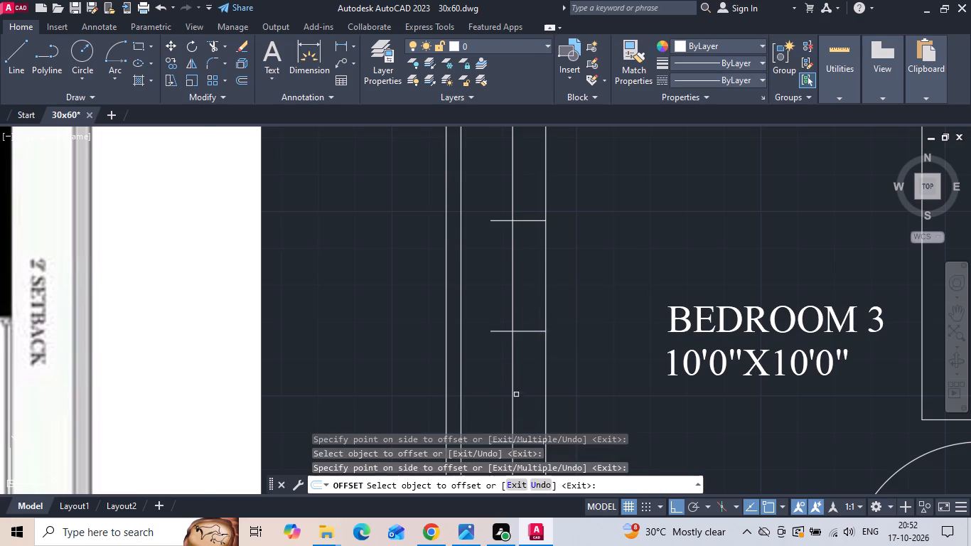
scroll(535, 259, "down", 1)
key("Escape")
Trim the parts of the three short lines beyond bedroom 3's outer wall face and remove the centre line between the walls.
type("TR")
key("space")
key("space")
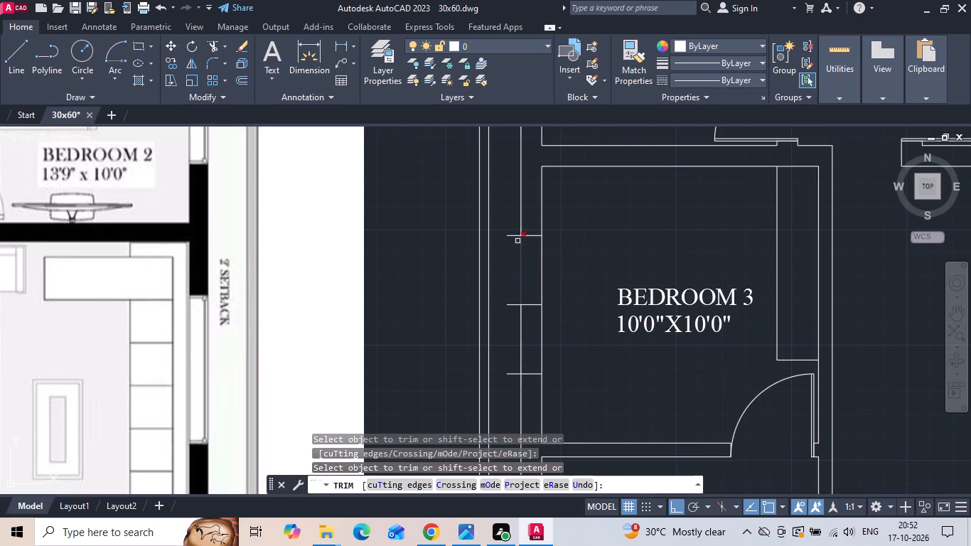
left_click(513, 227)
left_click(507, 400)
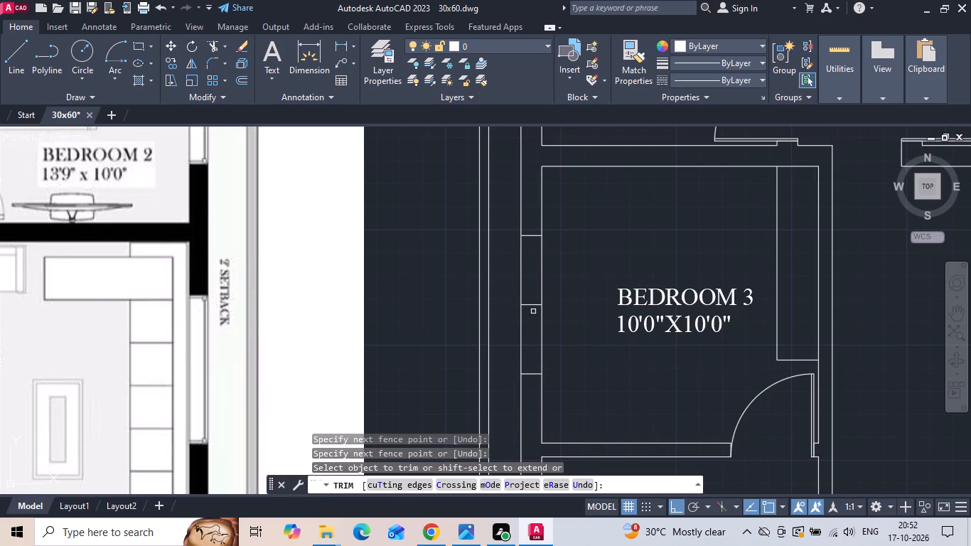
left_click(532, 308)
left_click(532, 278)
key("Escape")
Copy bedroom 3's inner wall line into the outer wall thickness at distances of 4" and 5".
left_click(543, 316)
right_click(576, 284)
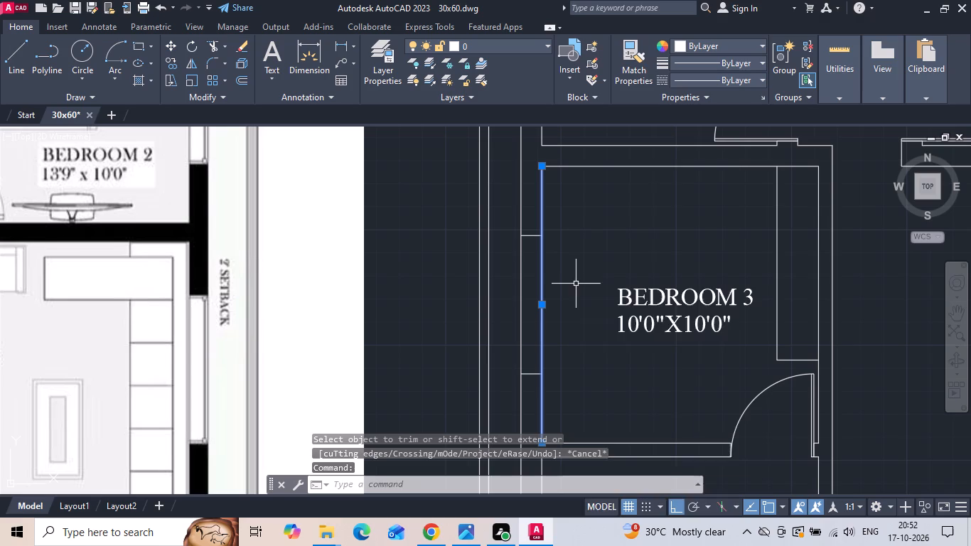
left_click(603, 271)
left_click(583, 309)
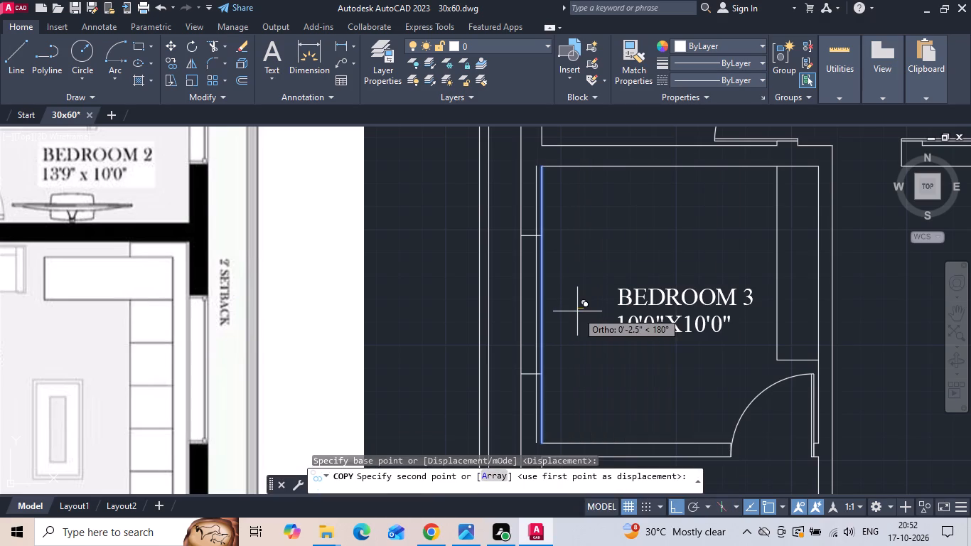
type("4 5")
key("space")
key("Escape")
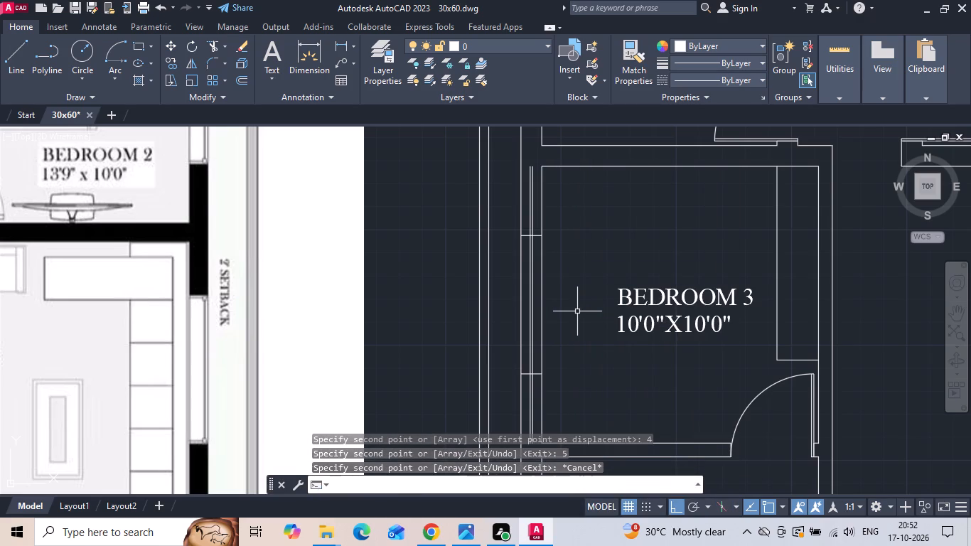
Trim the two copied glass lines in bedroom 3's outer wall so they run only between the window end lines.
type("TR")
key("space")
key("space")
left_click(531, 224)
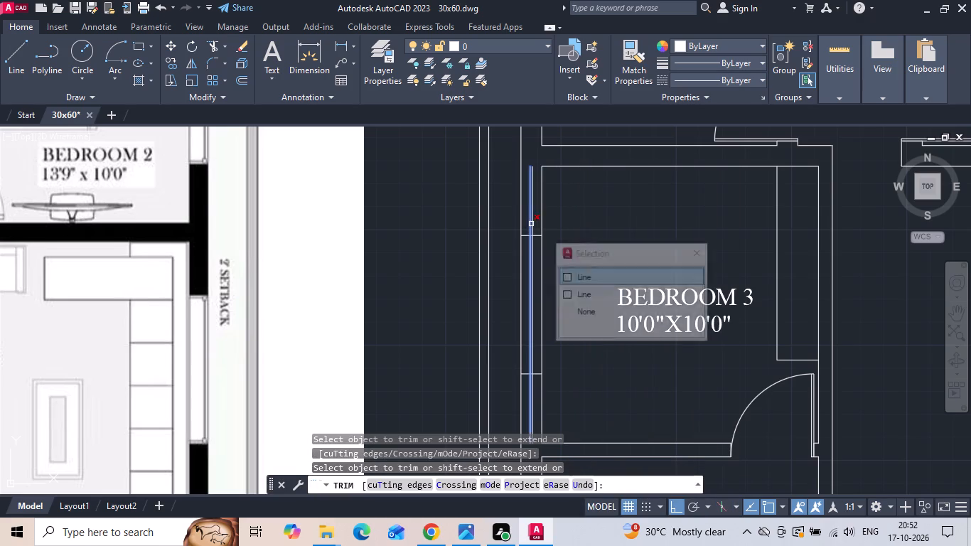
left_click(531, 215)
left_click(532, 213)
left_click(532, 213)
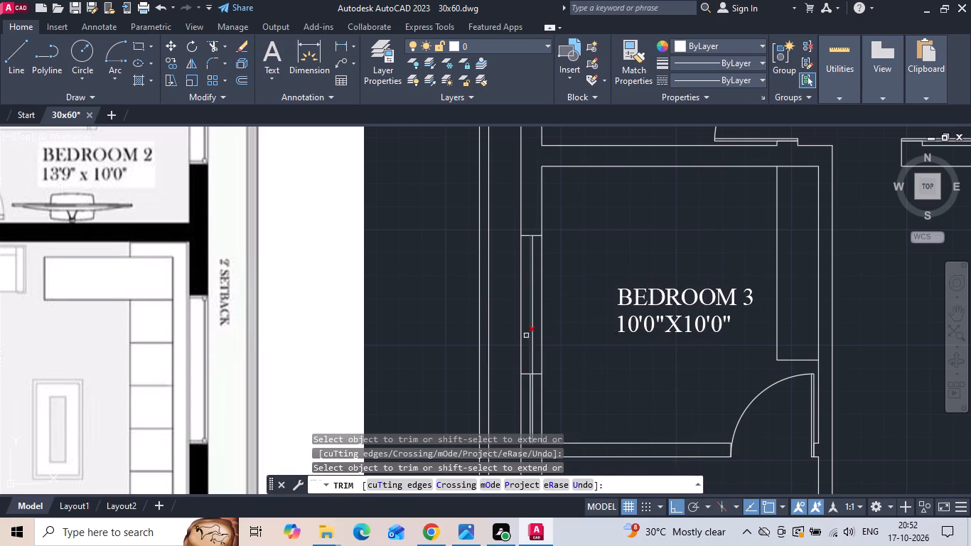
left_click(527, 400)
left_click(532, 408)
key("Escape")
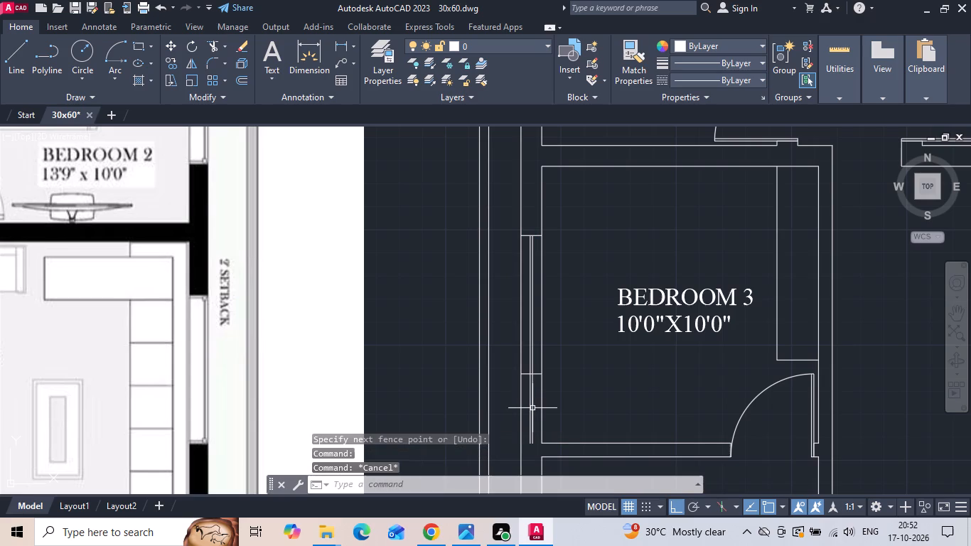
type("TR")
key("space")
key("space")
left_click(532, 408)
left_click(529, 387)
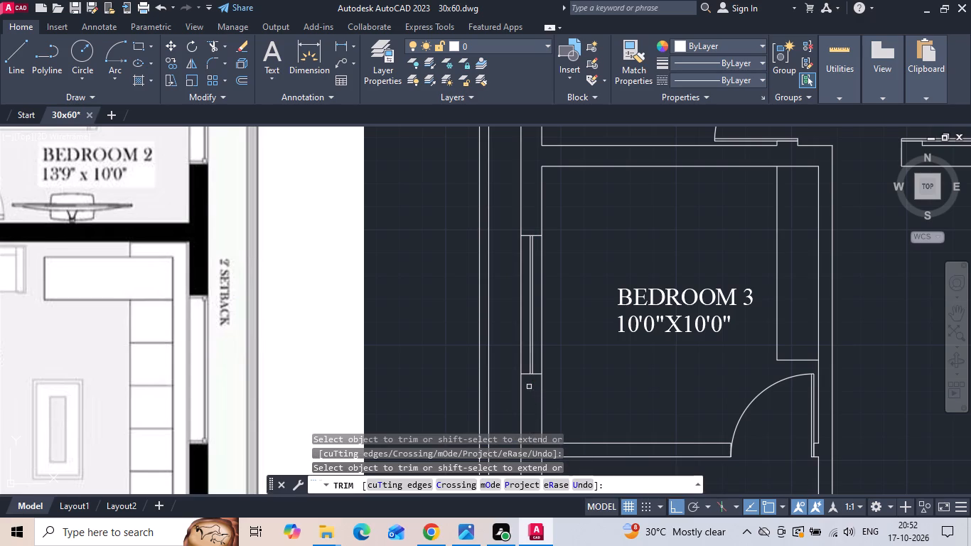
key("Escape")
Copy bedroom 3's two window glass lines into bedroom 1's window opening, using the window's inner lower corner as reference.
scroll(534, 339, "up", 1)
left_click(535, 334)
left_click(523, 304)
right_click(523, 304)
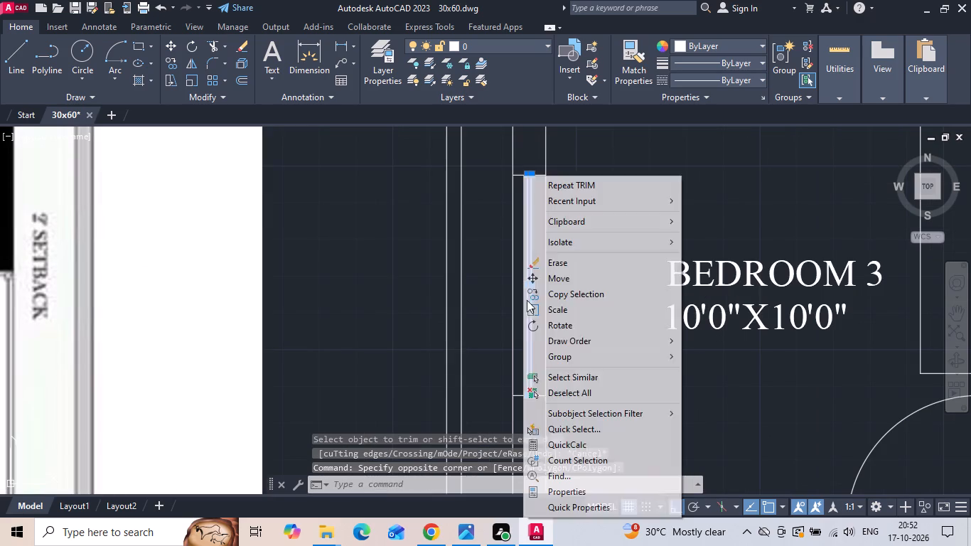
left_click(536, 292)
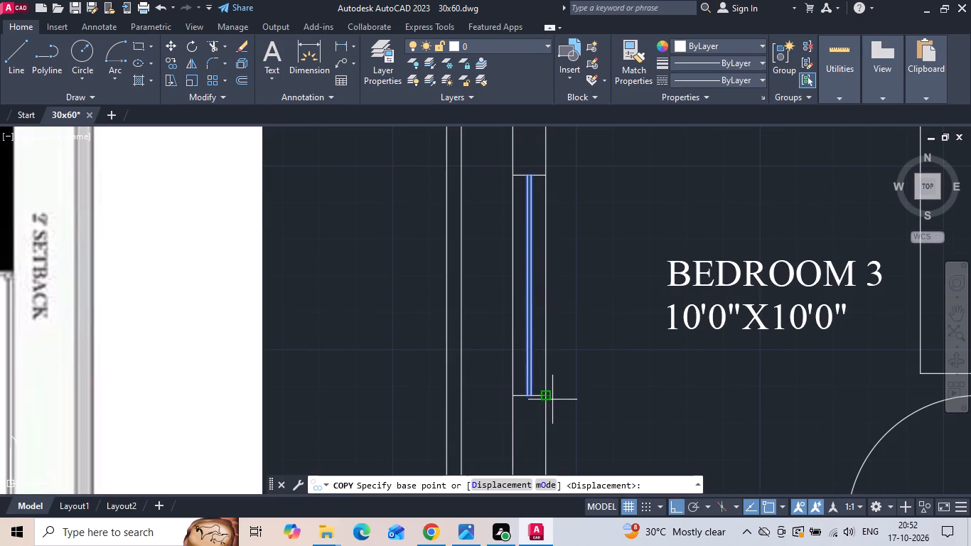
scroll(549, 399, "up", 3)
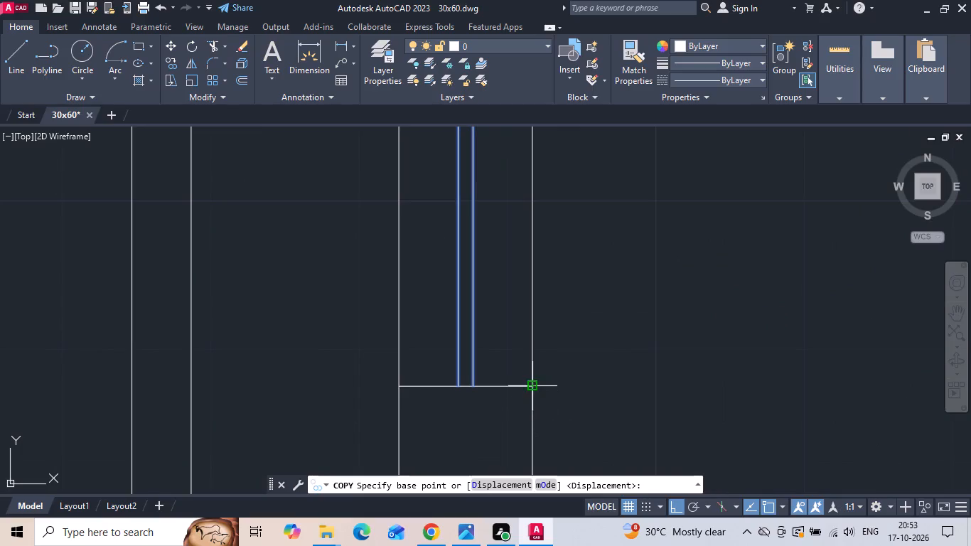
left_click(531, 385)
scroll(528, 405, "down", 5)
middle_click_drag(526, 272, 534, 411)
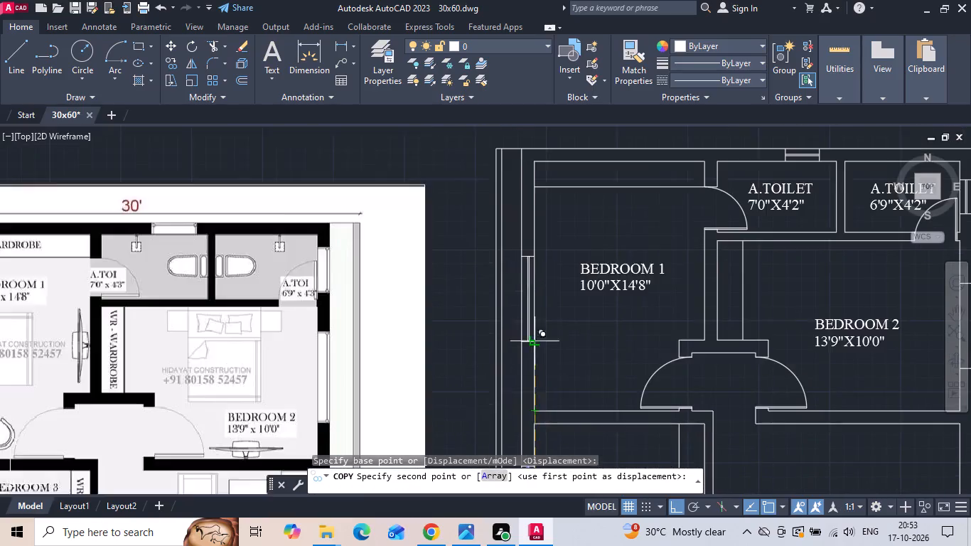
scroll(537, 335, "up", 3)
left_click(524, 365)
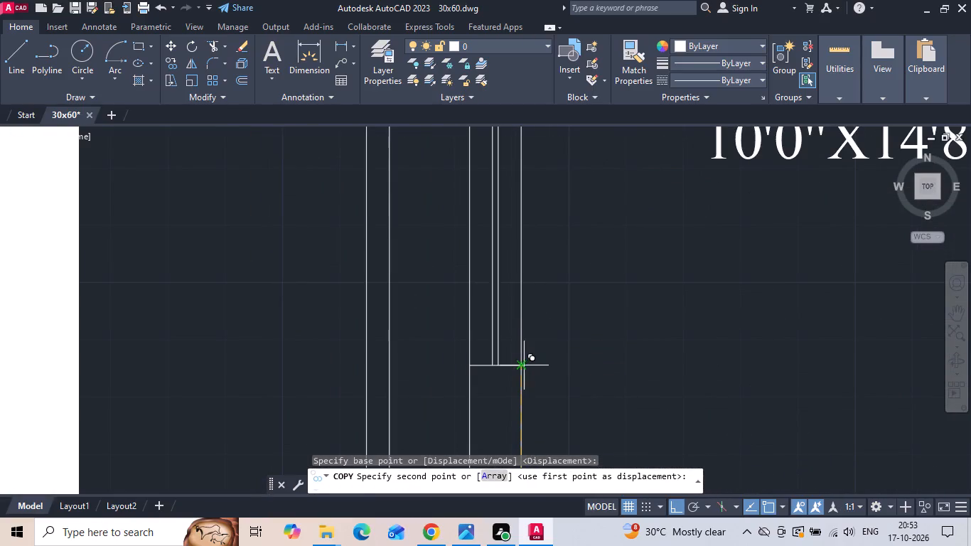
scroll(471, 365, "down", 3)
key("Escape")
Copy bedroom 1's two window glass lines into bedroom 2's window opening, matching the upper corner of the window.
scroll(464, 339, "up", 2)
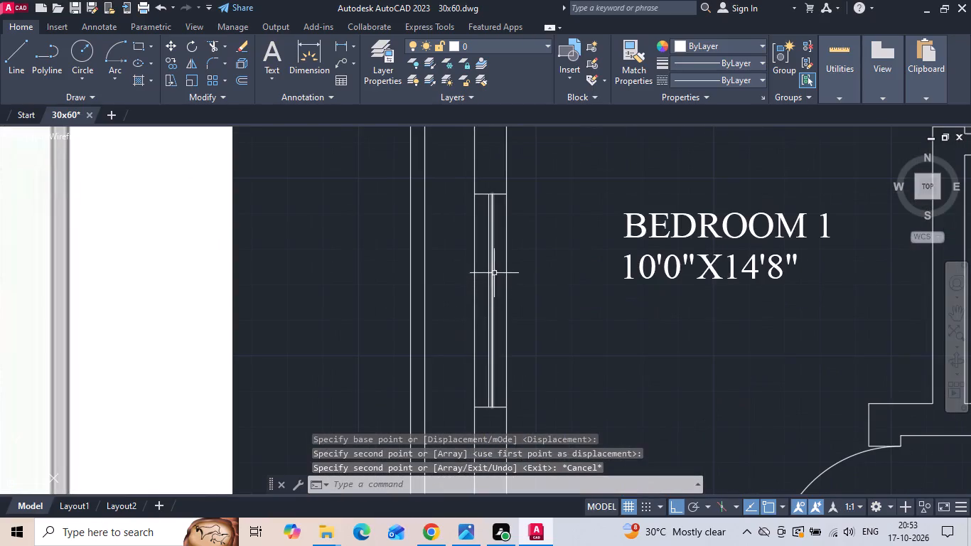
left_click(495, 269)
left_click(483, 302)
right_click(483, 302)
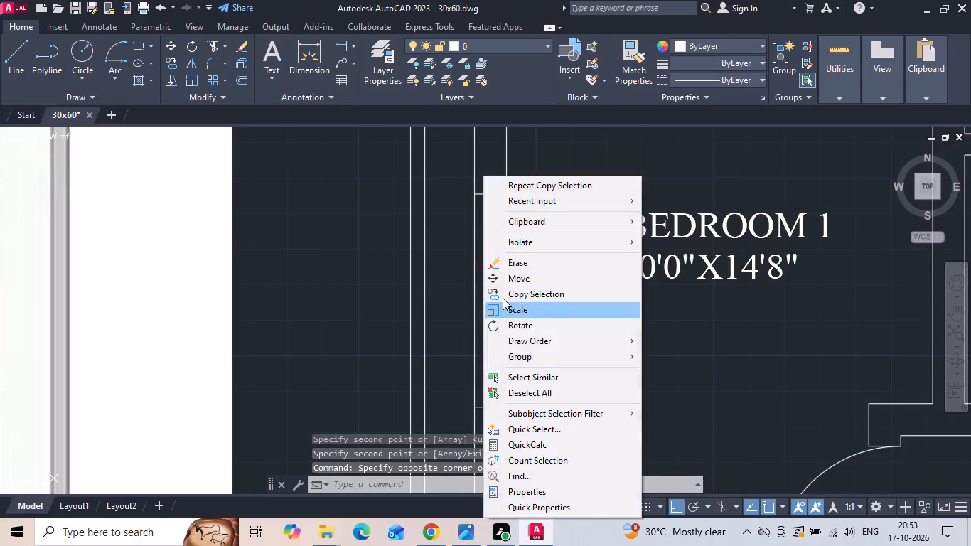
left_click(503, 298)
left_click(505, 192)
scroll(463, 250, "down", 2)
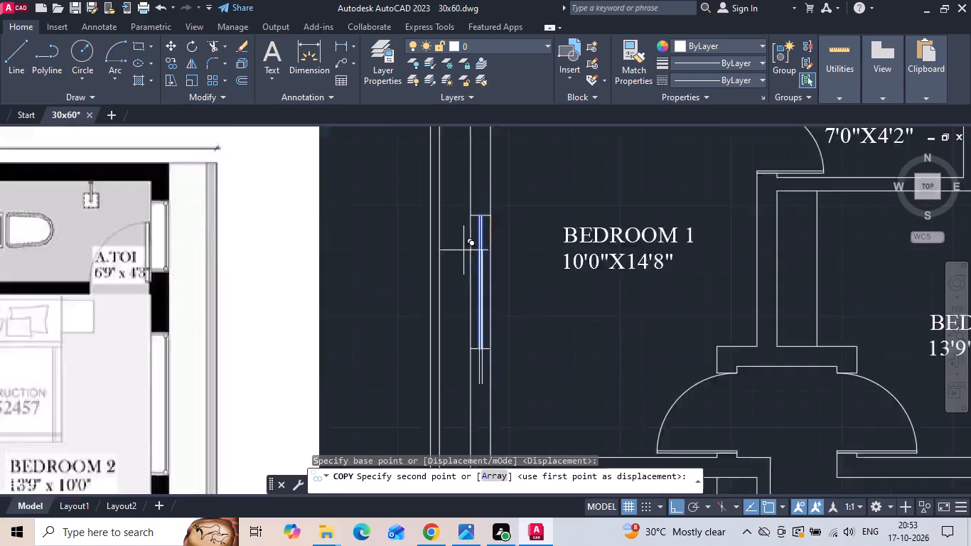
scroll(458, 260, "down", 2)
scroll(644, 261, "up", 4)
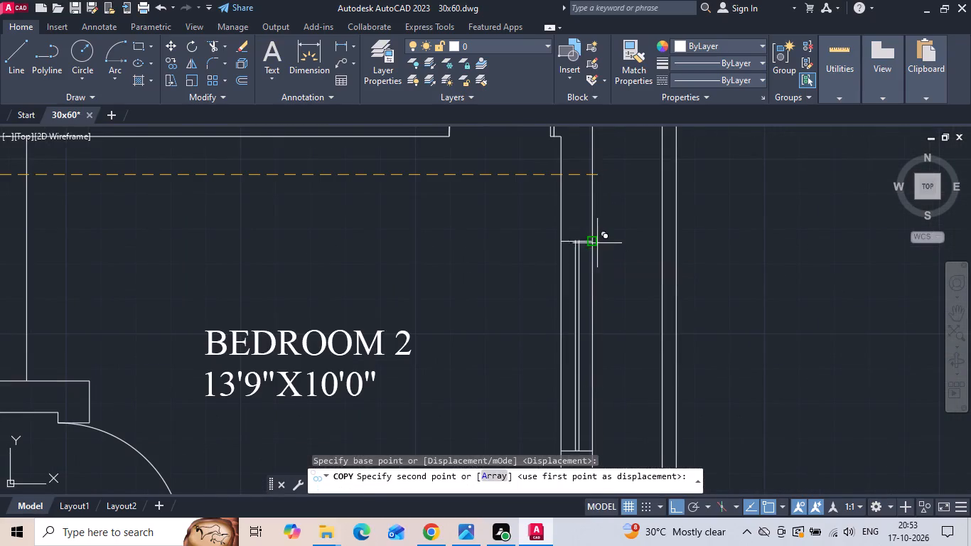
left_click(595, 242)
scroll(607, 239, "down", 2)
key("Escape")
scroll(607, 239, "down", 2)
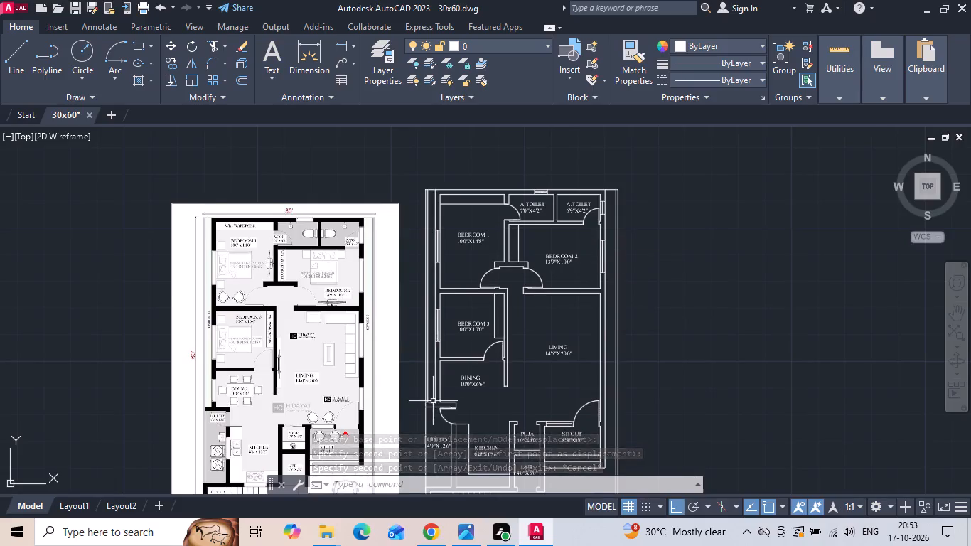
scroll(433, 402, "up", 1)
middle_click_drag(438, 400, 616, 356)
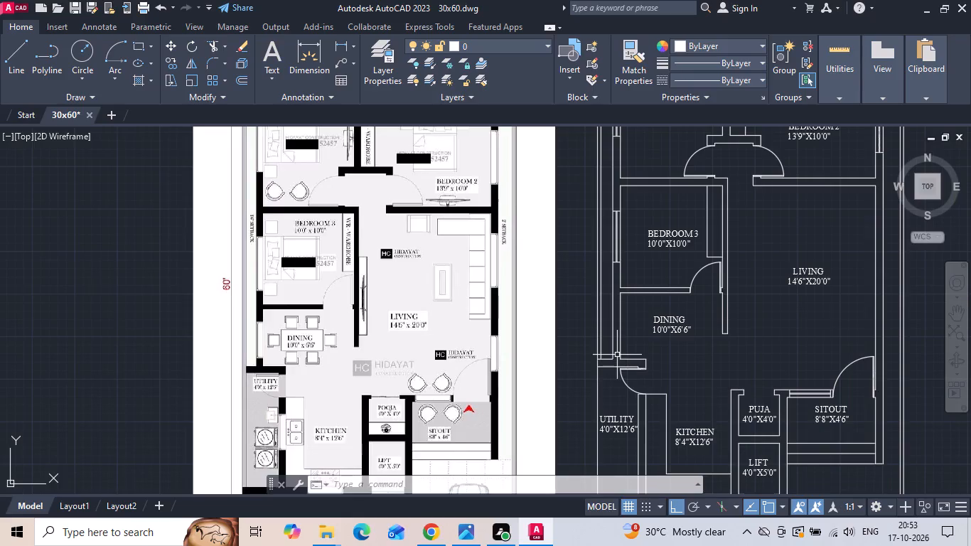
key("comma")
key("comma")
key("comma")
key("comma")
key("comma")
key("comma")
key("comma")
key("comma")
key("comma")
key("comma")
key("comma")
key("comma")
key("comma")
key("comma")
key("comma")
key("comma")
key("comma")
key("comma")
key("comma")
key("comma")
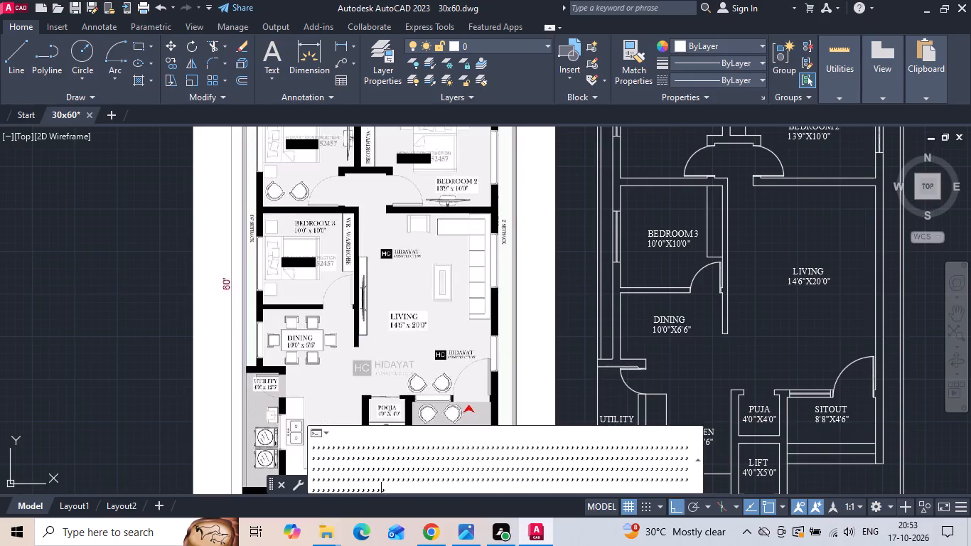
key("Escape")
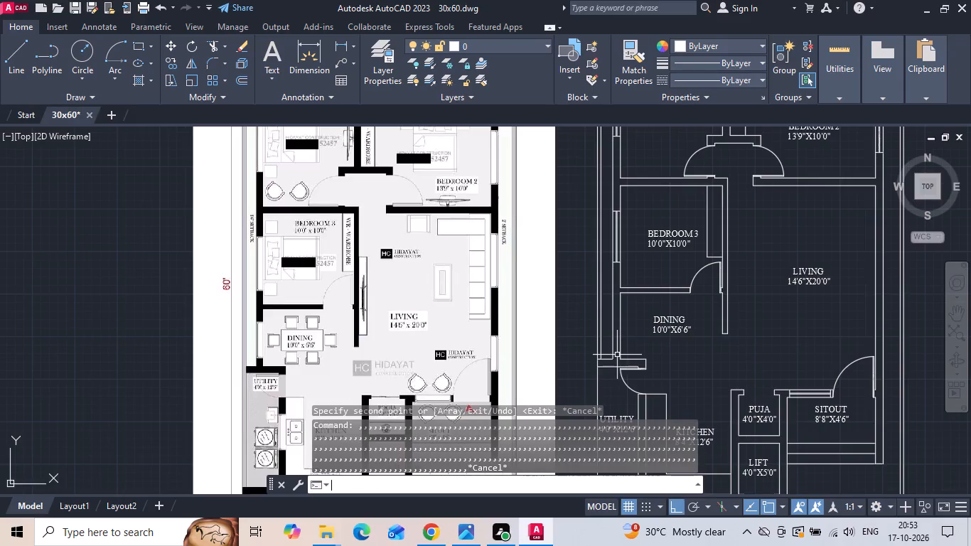
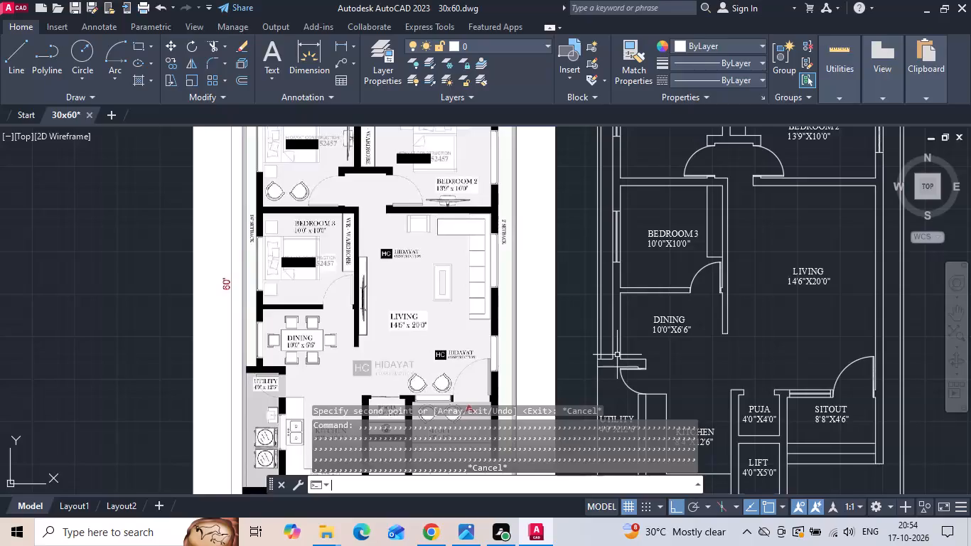
Save the 30x60 drawing.
key("ctrl+s")
key("ctrl+s")
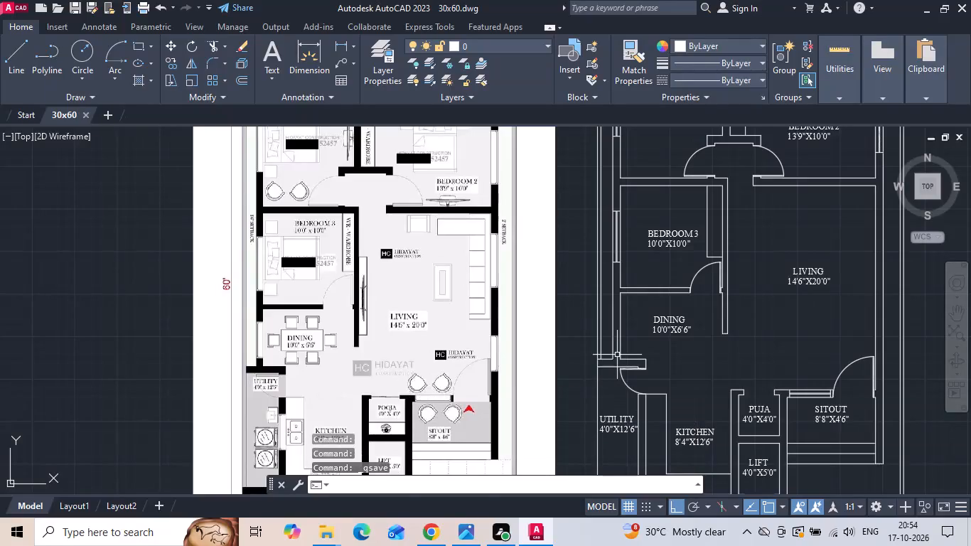
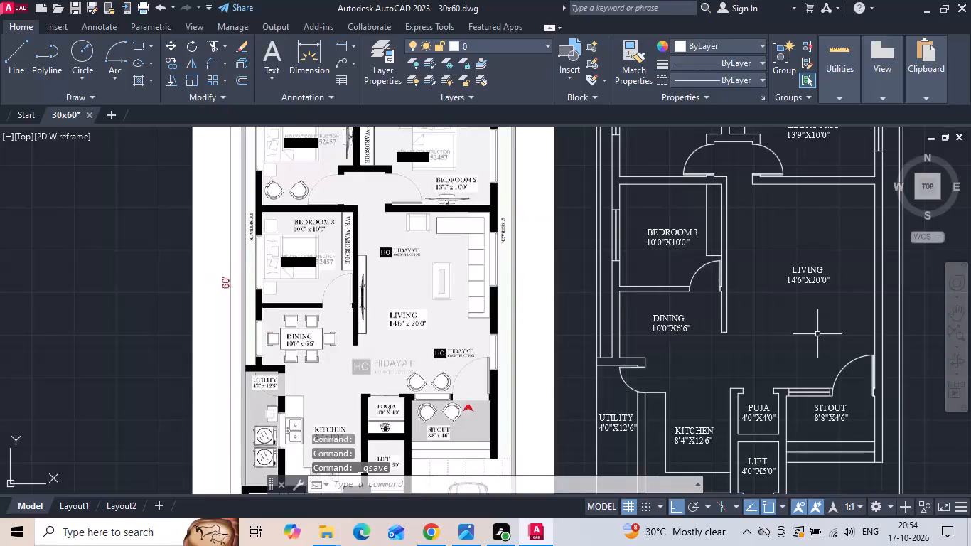
Copy the Bedroom 3 window symbol straight down into the outer wall of the dining area.
middle_click_drag(817, 334, 669, 294)
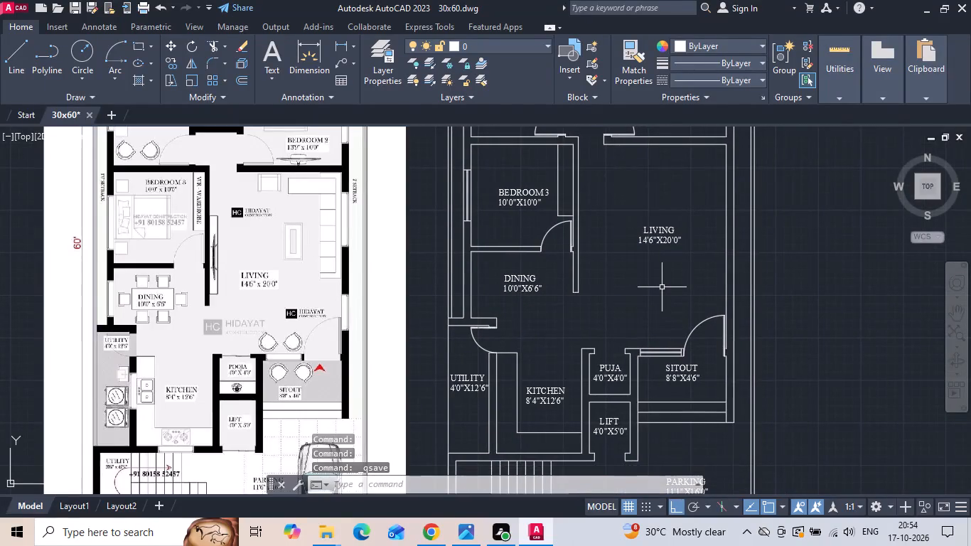
scroll(471, 285, "up", 1)
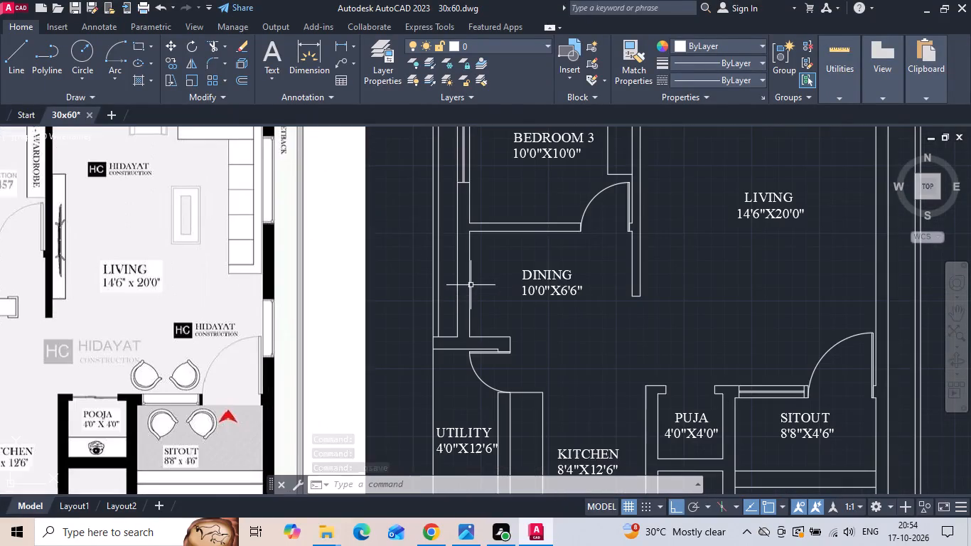
middle_click_drag(466, 277, 463, 355)
left_click_drag(445, 276, 458, 249)
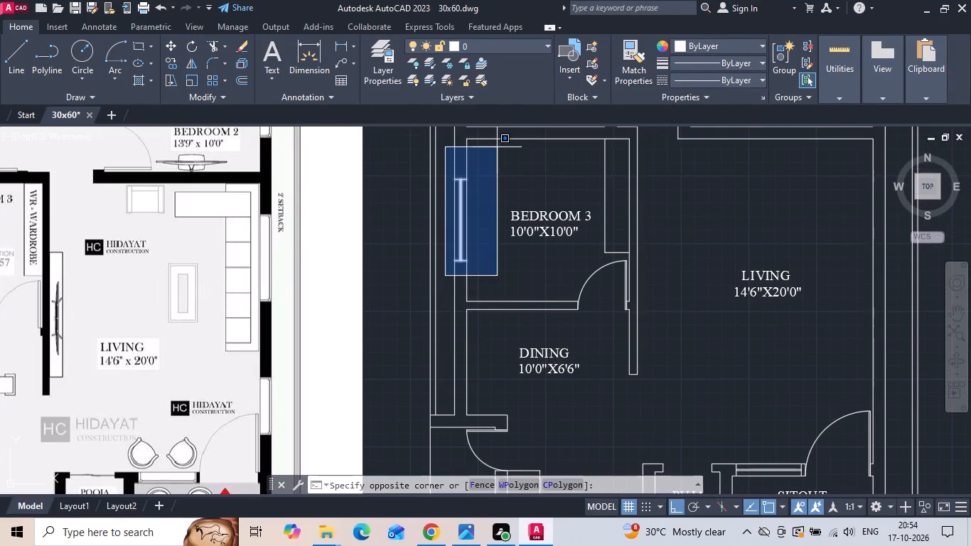
left_click(485, 154)
right_click(485, 154)
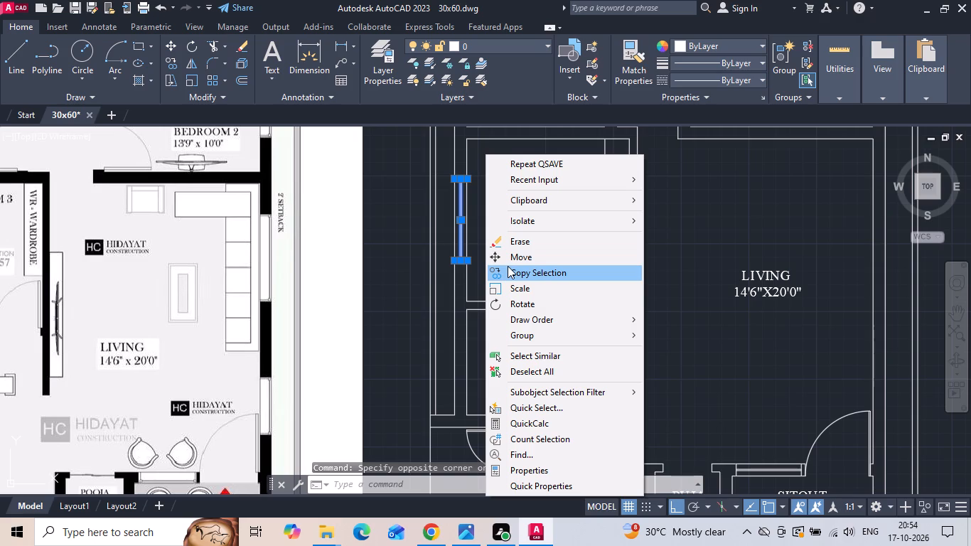
left_click(508, 266)
left_click(469, 224)
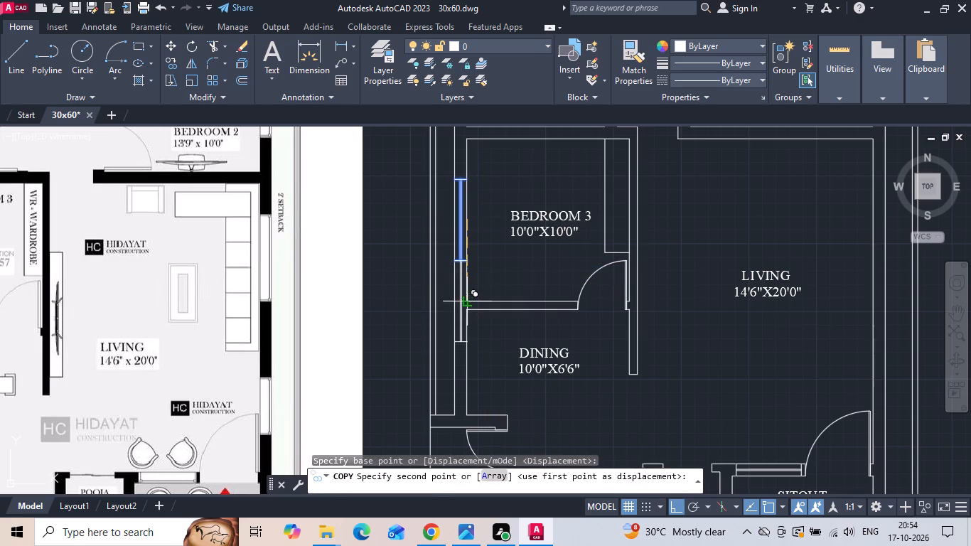
left_click(465, 360)
key("Escape")
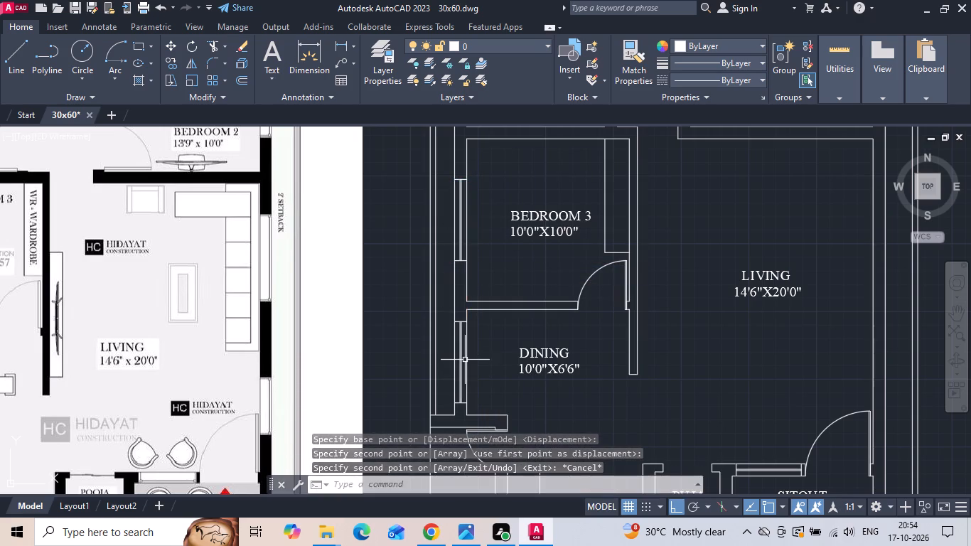
Move the dining window's upper end line down 12 inches and trim the glass lines projecting above it.
middle_click_drag(466, 358, 572, 258)
scroll(570, 242, "up", 3)
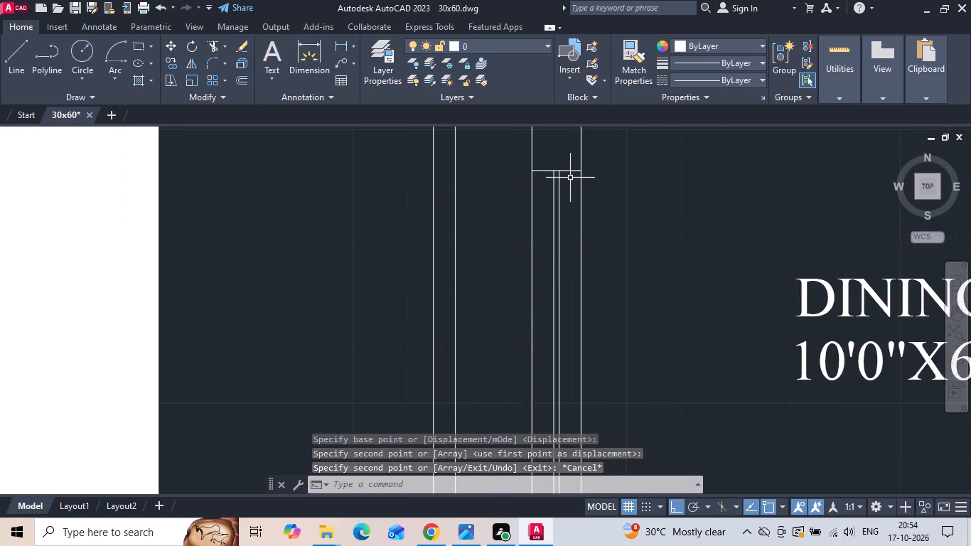
left_click(571, 172)
right_click(571, 172)
left_click(602, 257)
left_click_drag(675, 260, 672, 298)
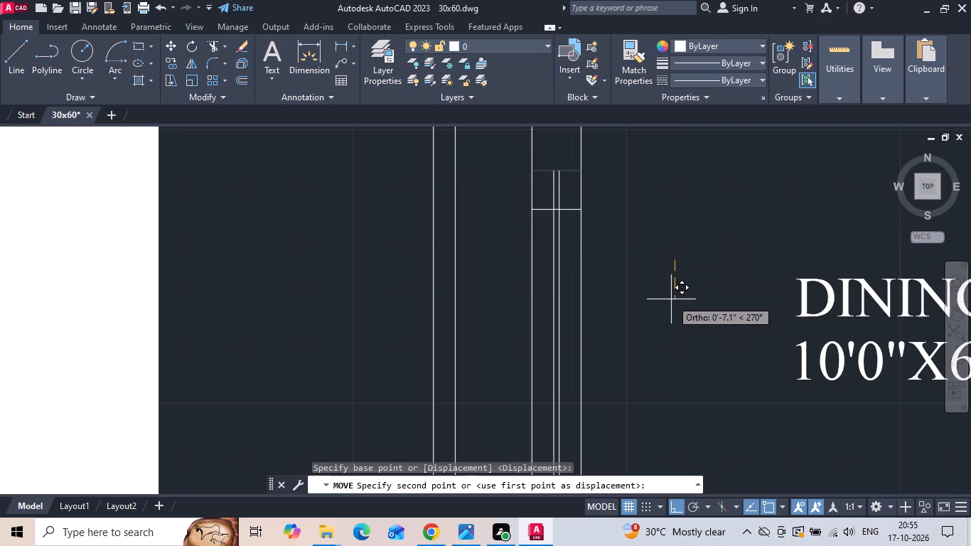
type("12")
key("space")
type("TR")
key("space")
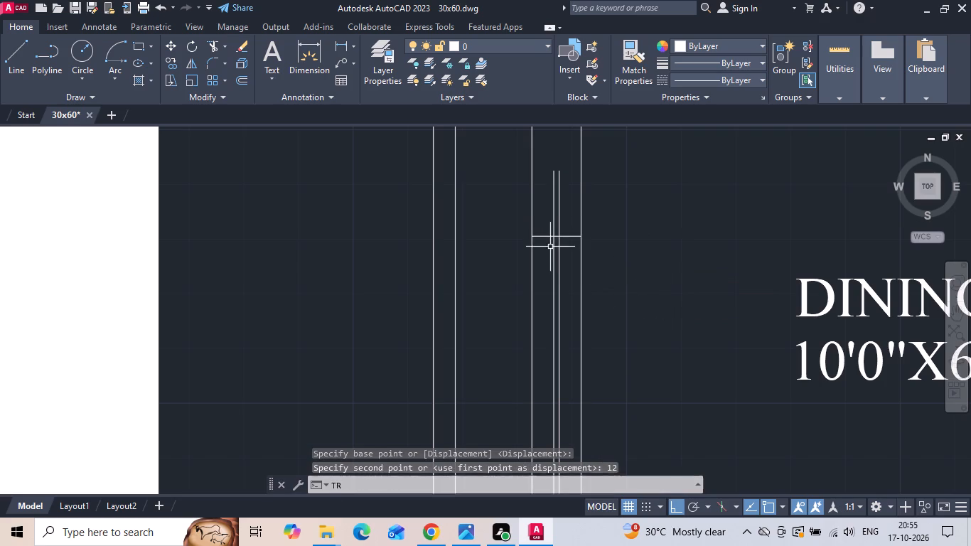
key("space")
left_click_drag(544, 224, 549, 205)
left_click_drag(562, 171, 555, 181)
left_click(550, 191)
scroll(550, 191, "down", 2)
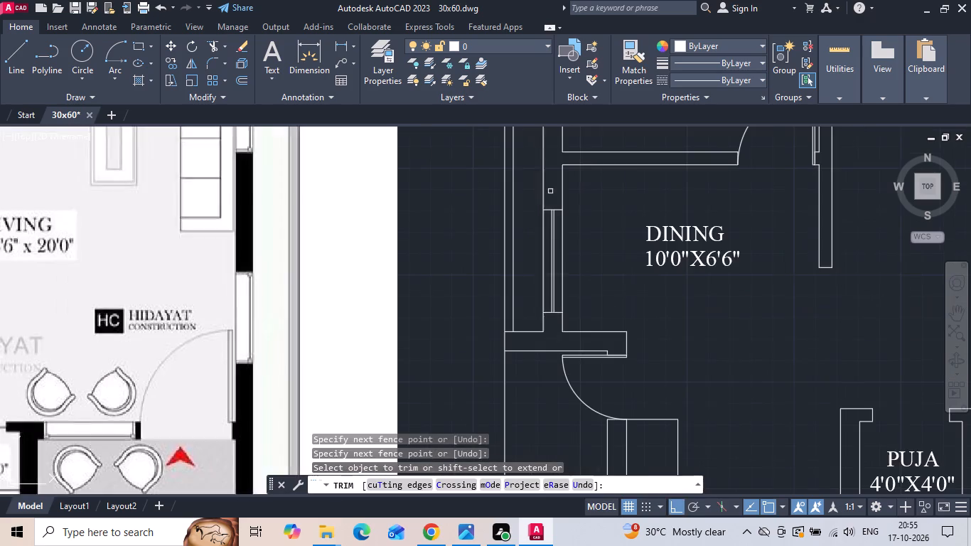
key("Escape")
Move the dining window's lower end line up 12 inches and trim the glass lines projecting below it.
scroll(561, 305, "up", 2)
left_click(552, 320)
right_click(585, 279)
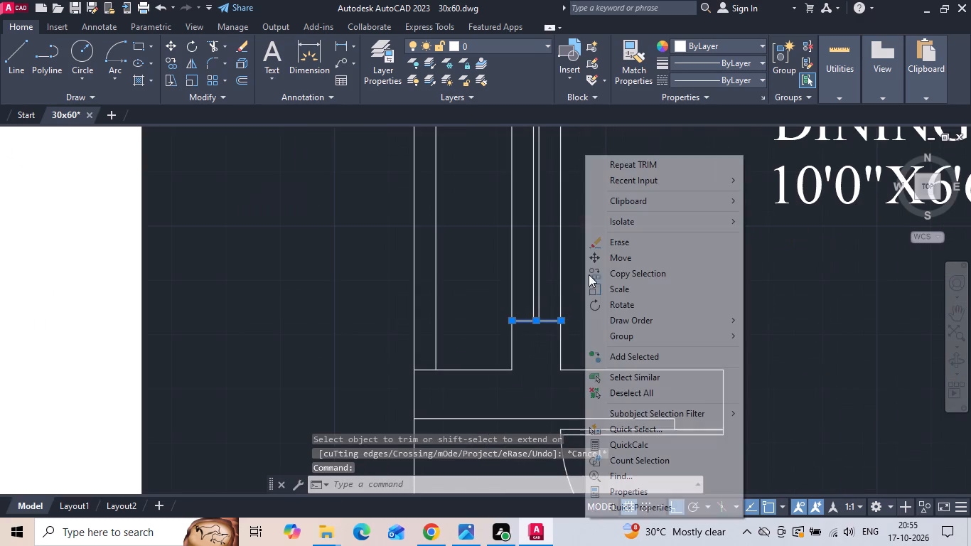
left_click(617, 262)
left_click(640, 312)
type("12")
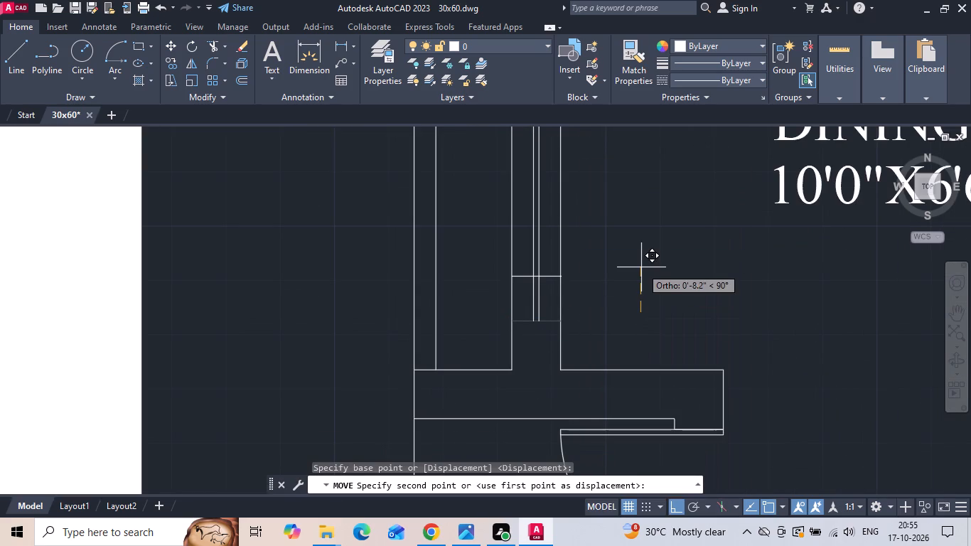
key("space")
key("Escape")
type("TR")
key("space")
key("space")
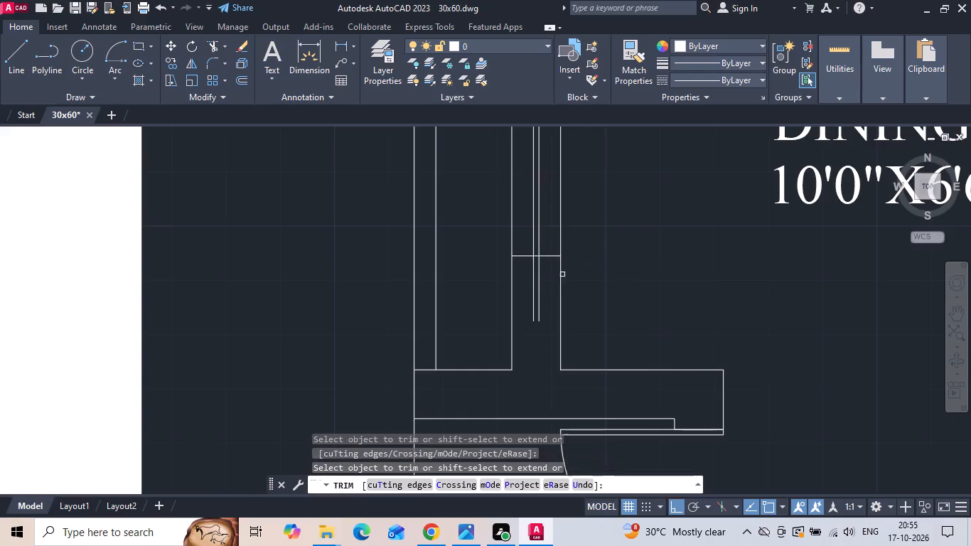
left_click(544, 285)
left_click(532, 299)
scroll(530, 299, "down", 2)
scroll(586, 284, "down", 2)
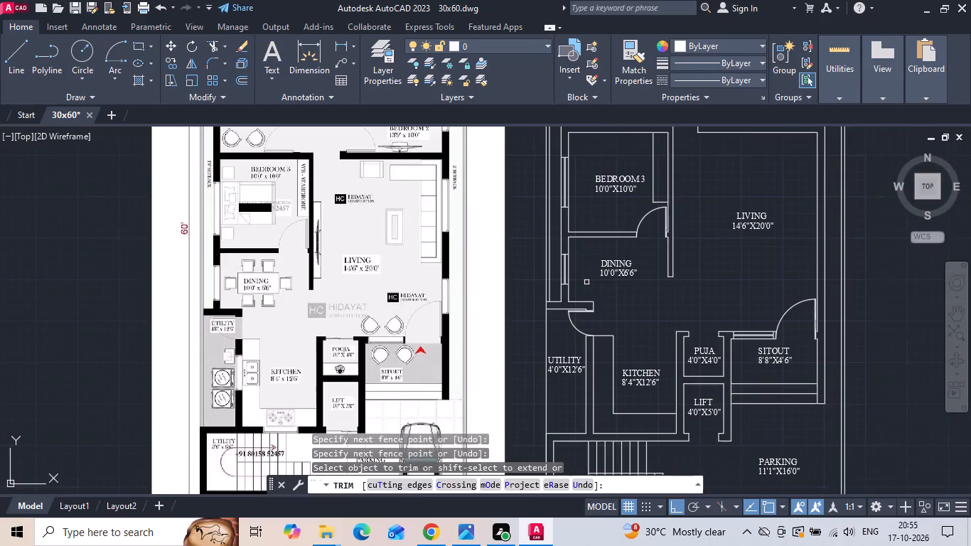
key("Escape")
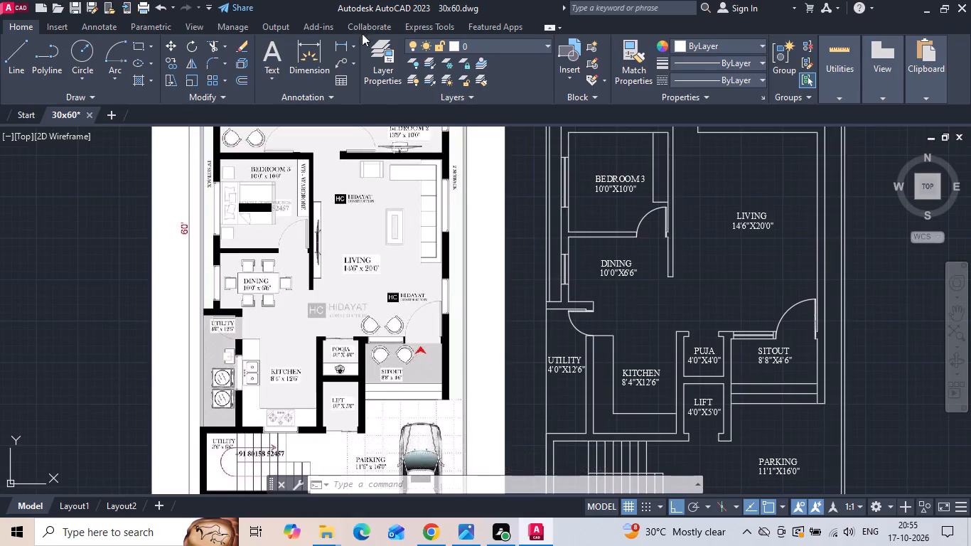
Measure the kitchen–utility window's length and the kitchen counter's depth on the reference image.
left_click(340, 45)
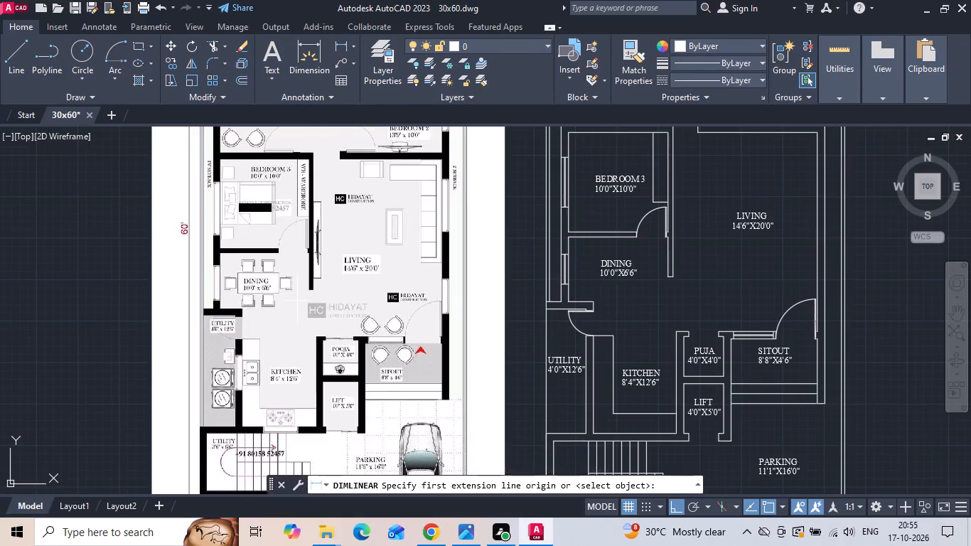
scroll(240, 405, "up", 2)
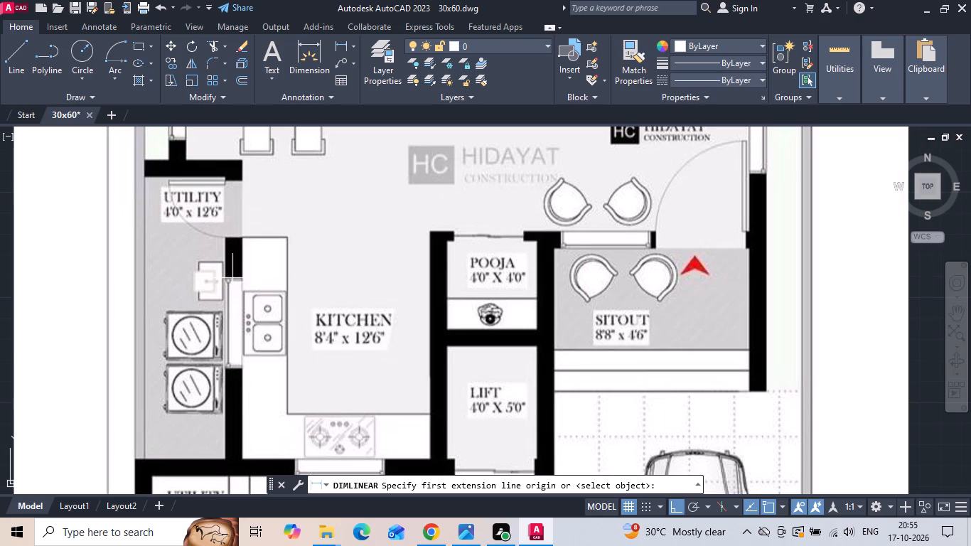
left_click(232, 279)
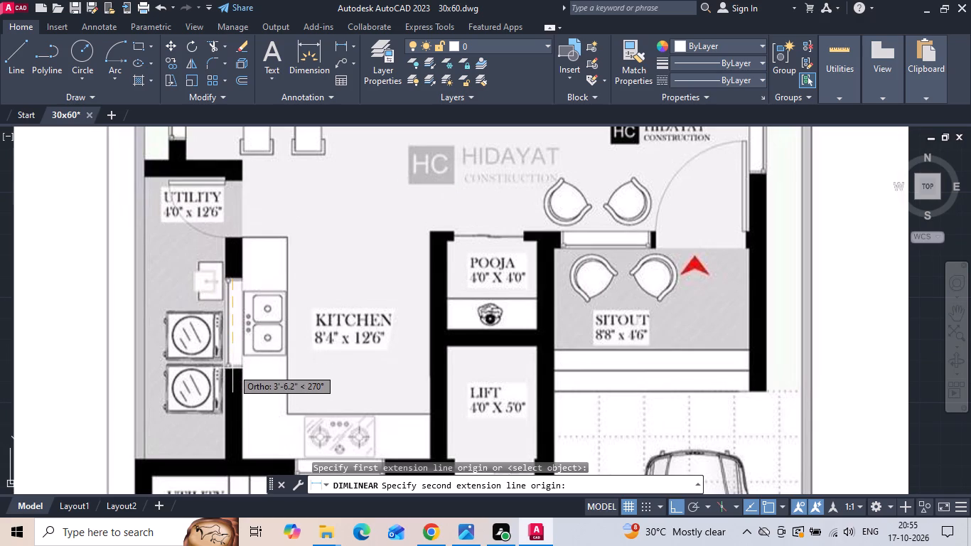
key("Escape")
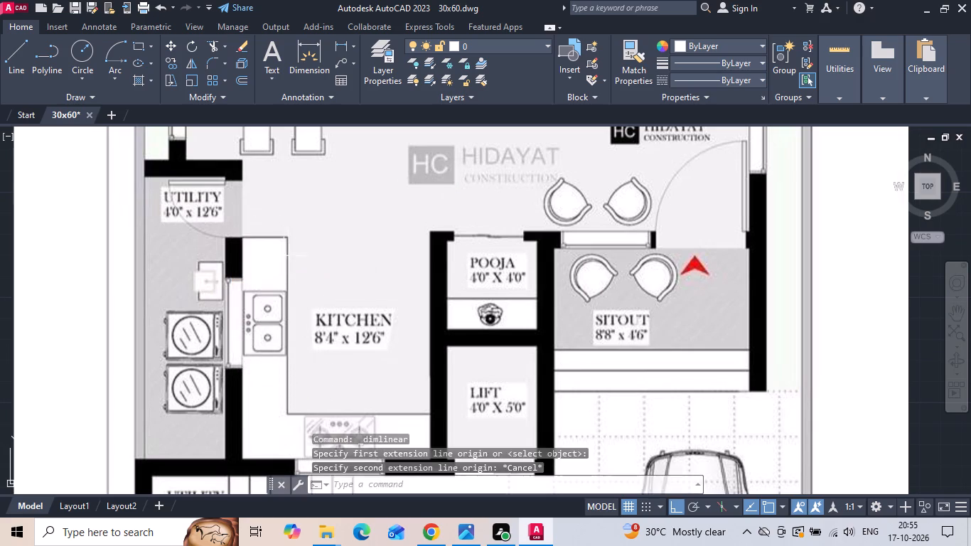
key("space")
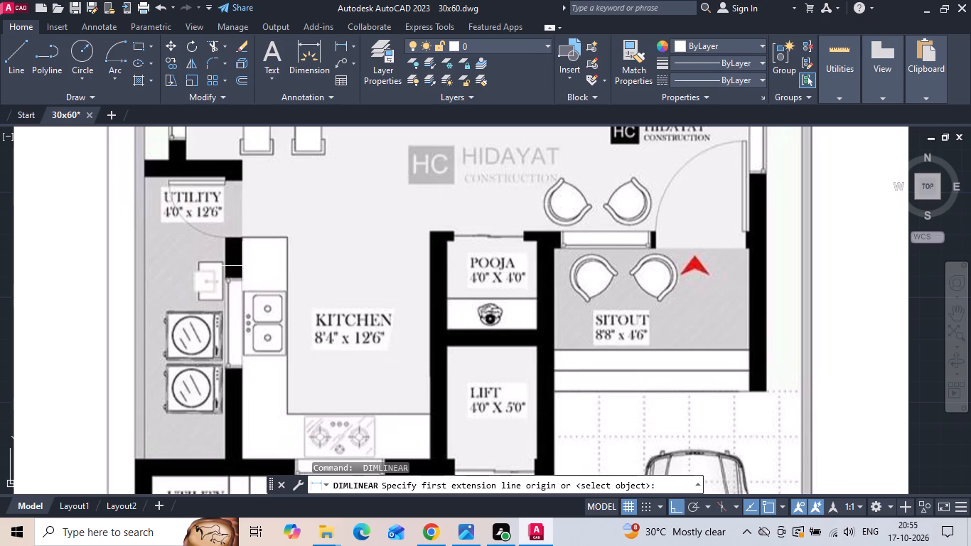
left_click(242, 266)
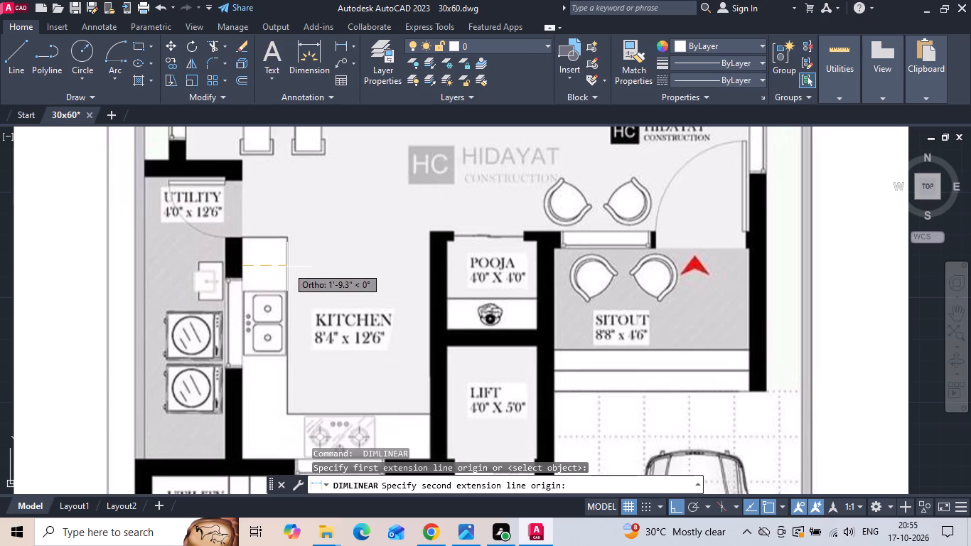
key("Escape")
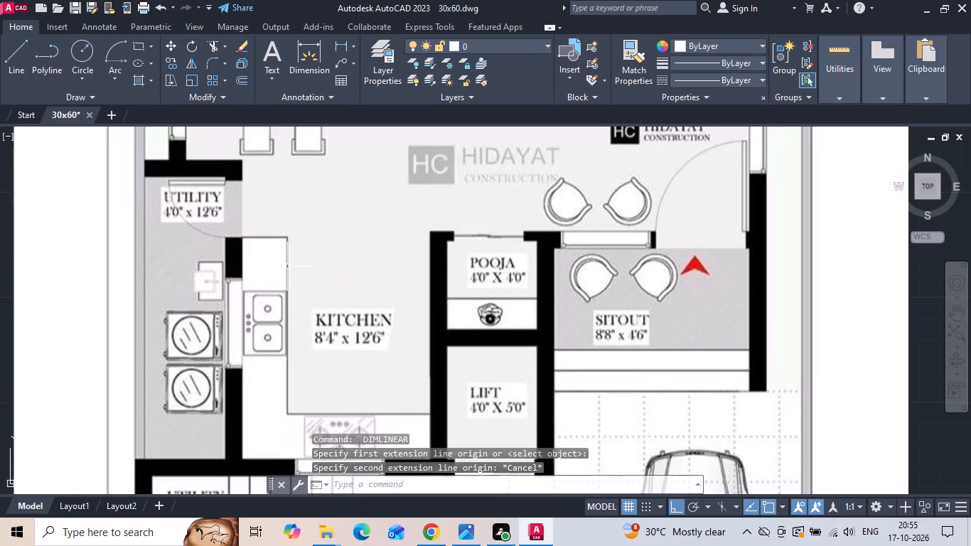
Move the dining window's upper end line up 6 inches.
scroll(282, 272, "down", 3)
scroll(456, 220, "up", 3)
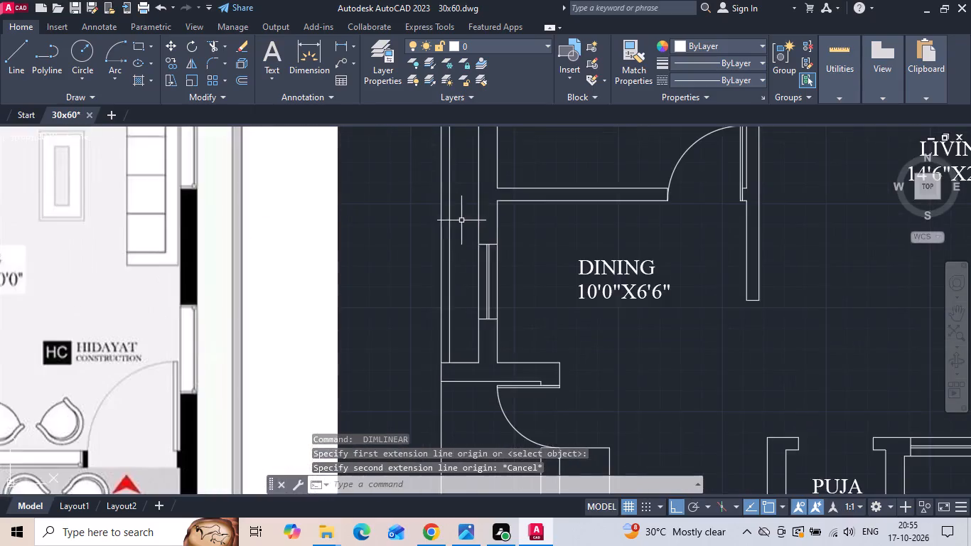
scroll(508, 229, "up", 2)
left_click(476, 269)
right_click(483, 237)
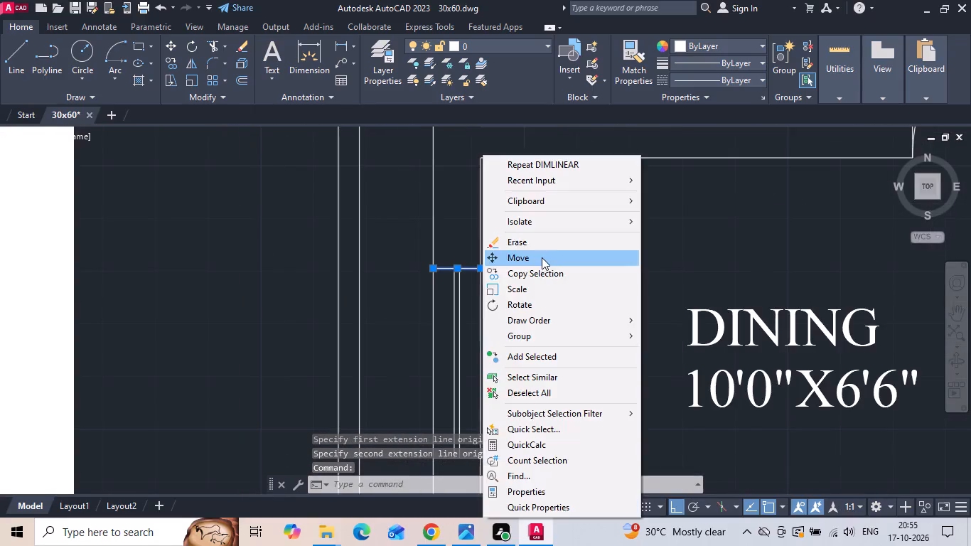
left_click(542, 257)
left_click_drag(558, 279, 556, 262)
type("6")
key("space")
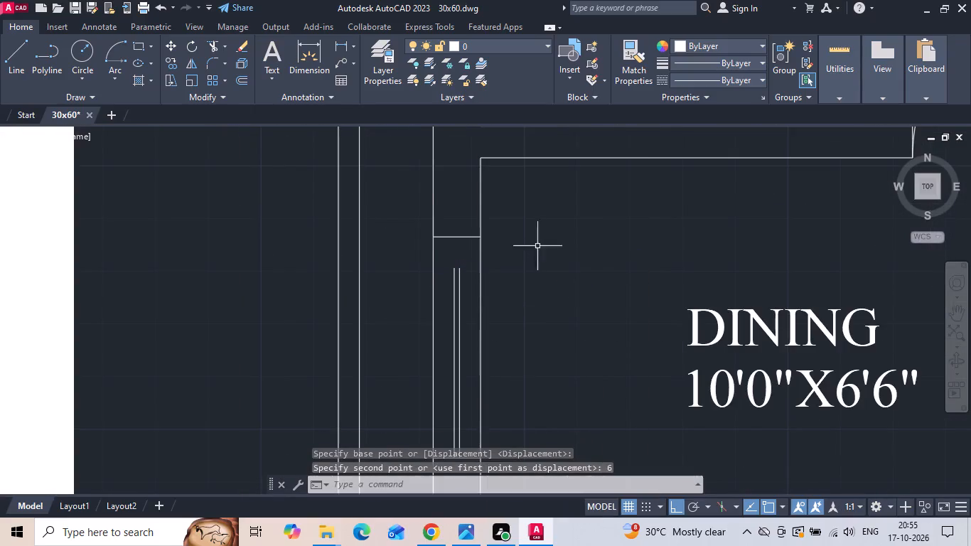
Move the dining window's lower end line down 6 inches.
scroll(444, 193, "down", 1)
scroll(466, 341, "up", 2)
left_click_drag(444, 379, 445, 400)
left_click(445, 400)
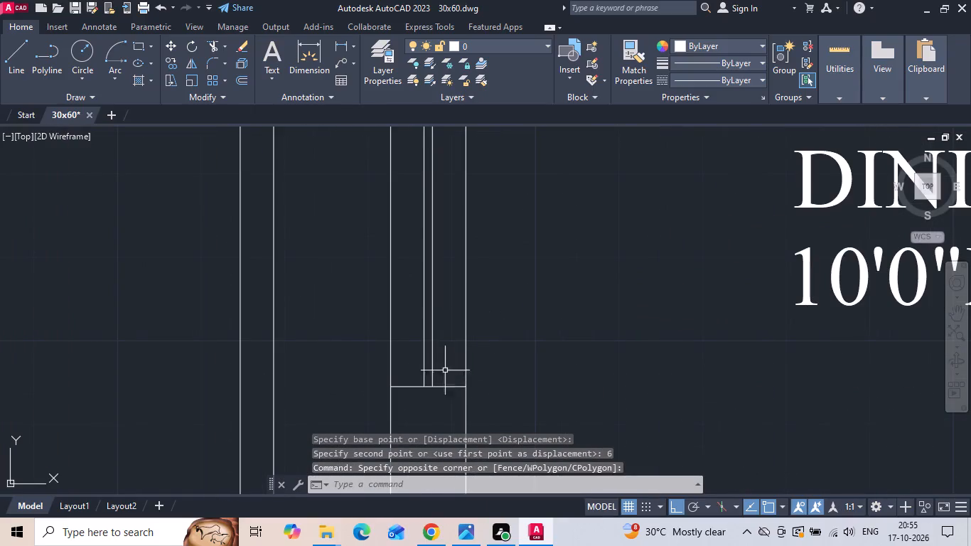
left_click(441, 387)
right_click(449, 303)
left_click(469, 254)
left_click_drag(594, 279, 595, 291)
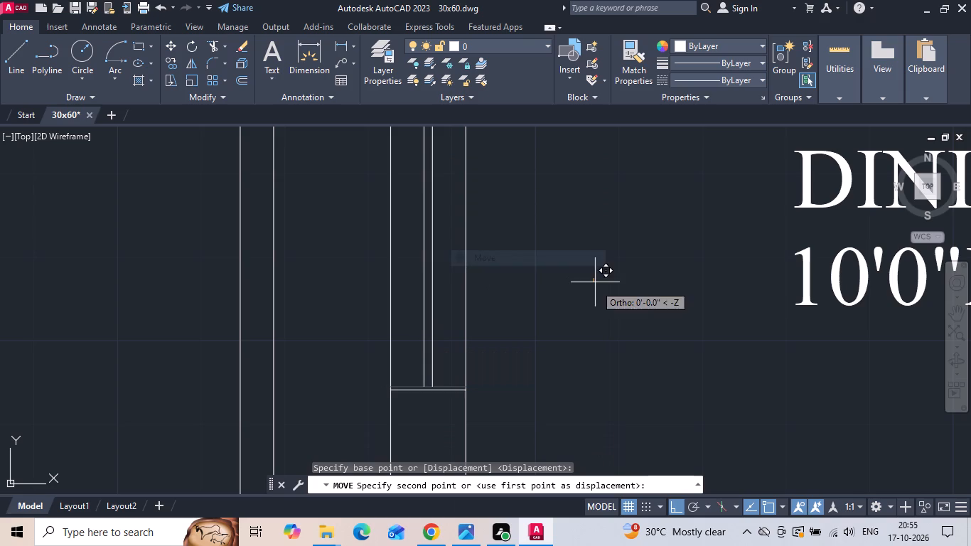
left_click_drag(595, 291, 594, 304)
key("6")
key("space")
scroll(473, 227, "down", 2)
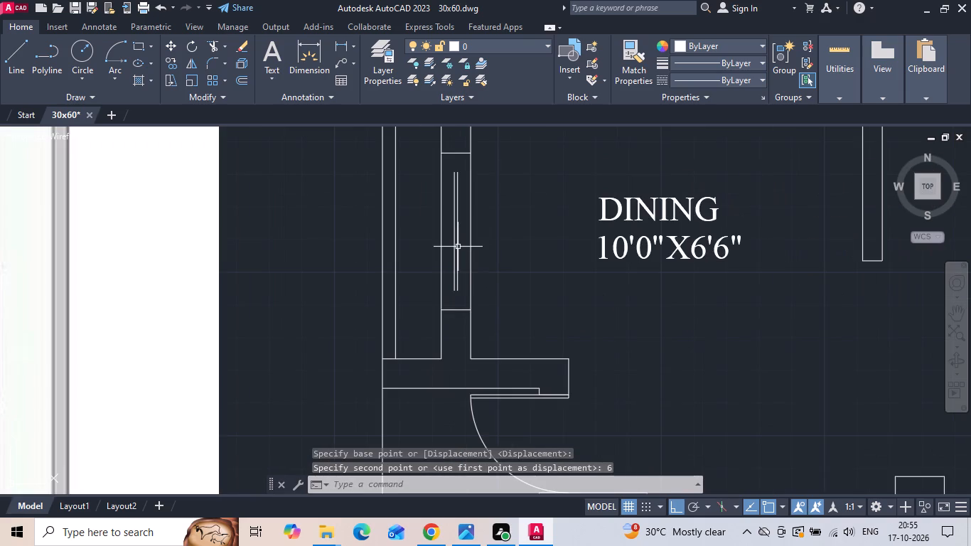
Extend both glass lines of the dining window to its upper and lower end lines.
type("EX")
key("space")
left_click(454, 279)
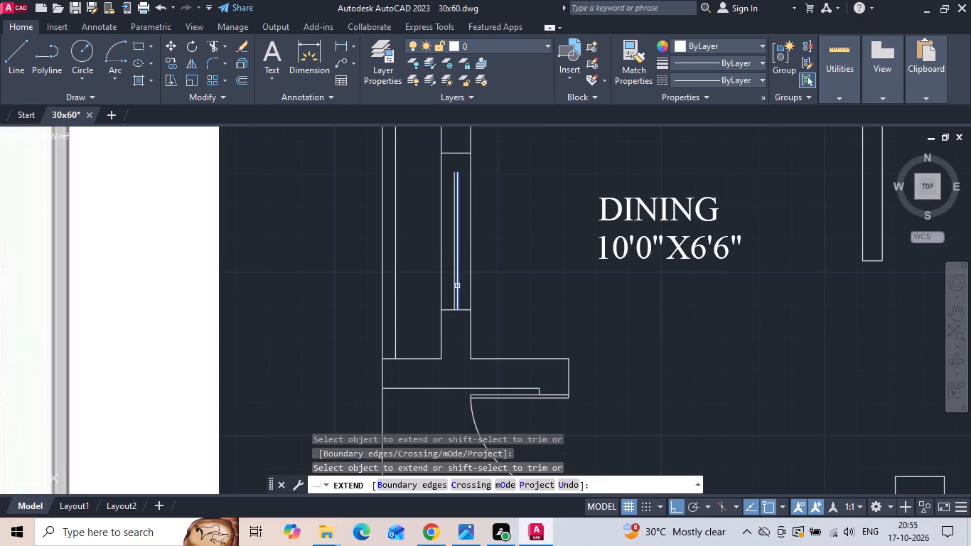
left_click(457, 286)
left_click(454, 201)
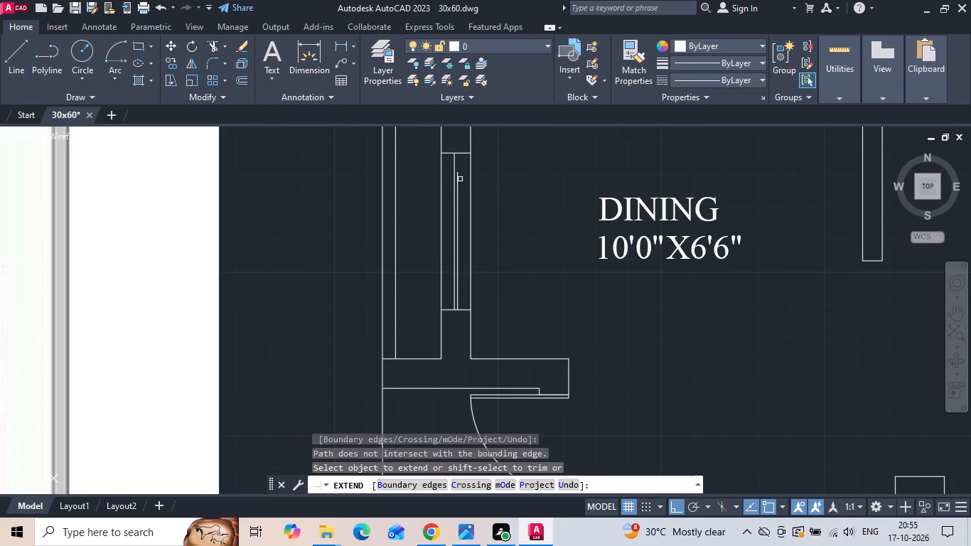
left_click(458, 170)
left_click(454, 181)
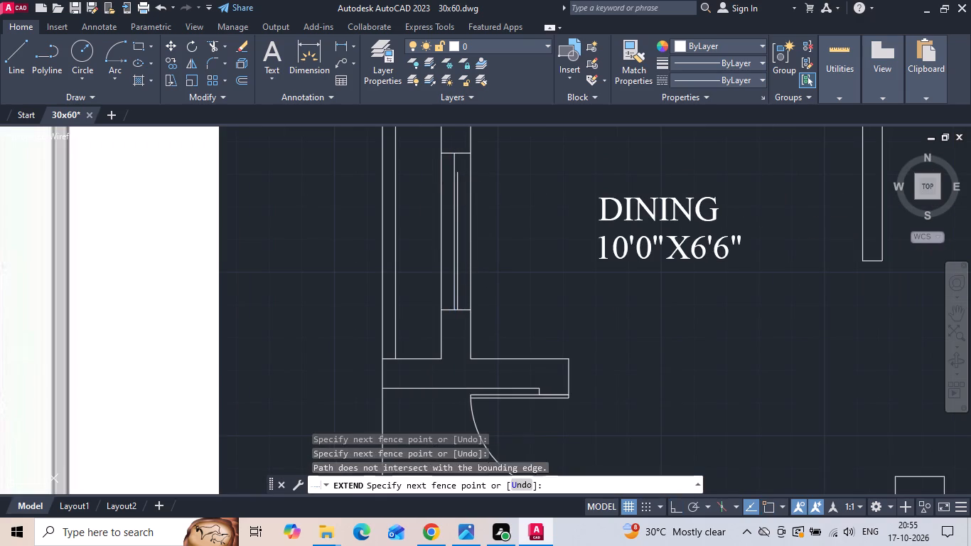
left_click(458, 197)
key("Escape")
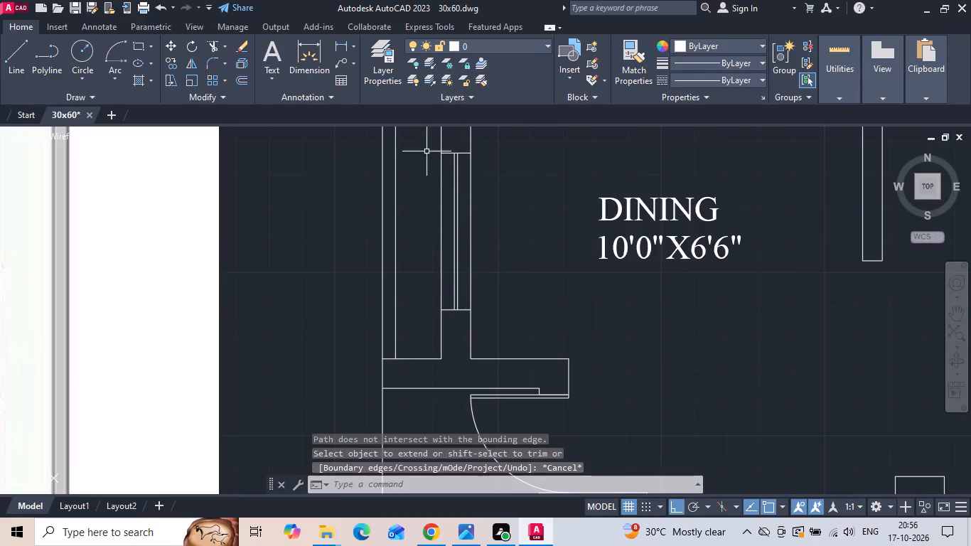
Copy the complete dining window symbol into the wall between the utility and kitchen, below the utility door.
left_click(427, 150)
left_click(505, 314)
right_click(505, 314)
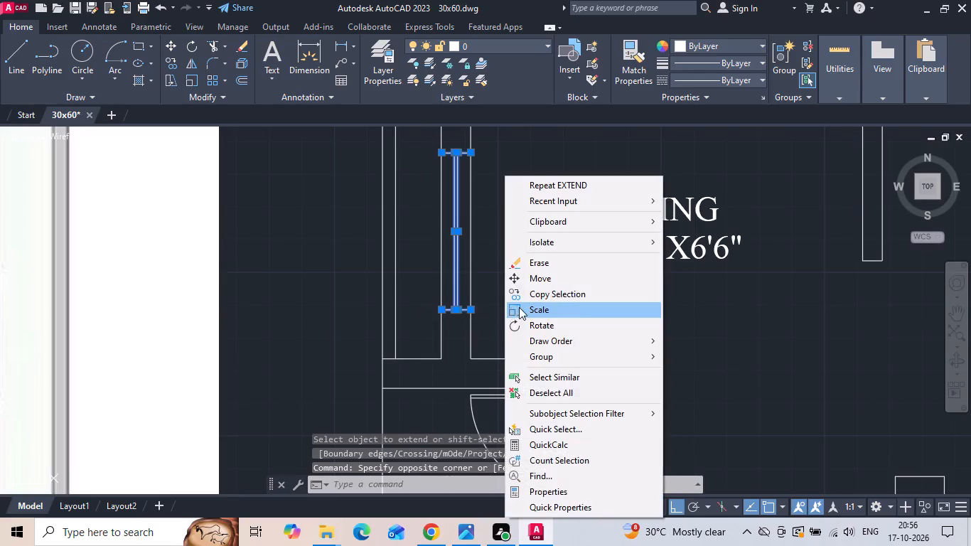
left_click(530, 298)
left_click(472, 230)
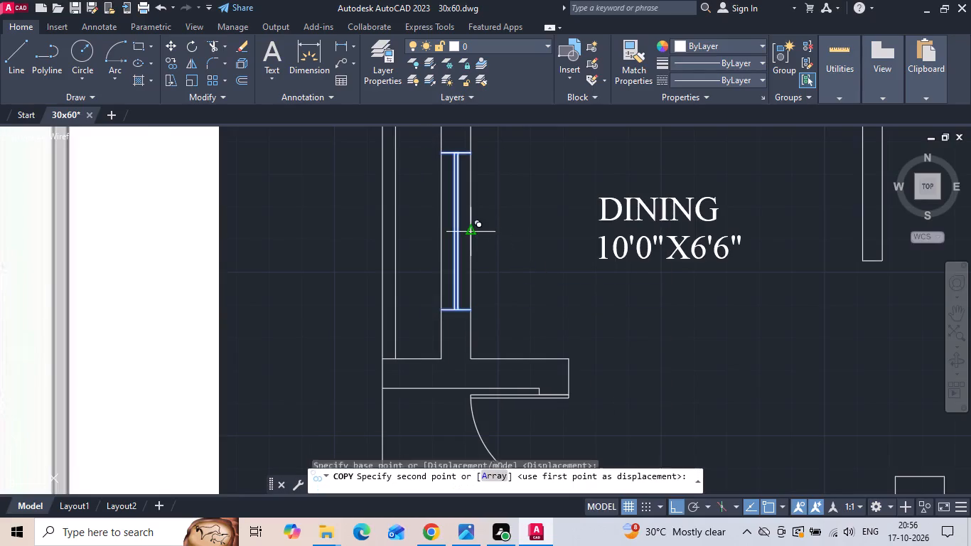
scroll(472, 230, "down", 3)
scroll(490, 351, "up", 2)
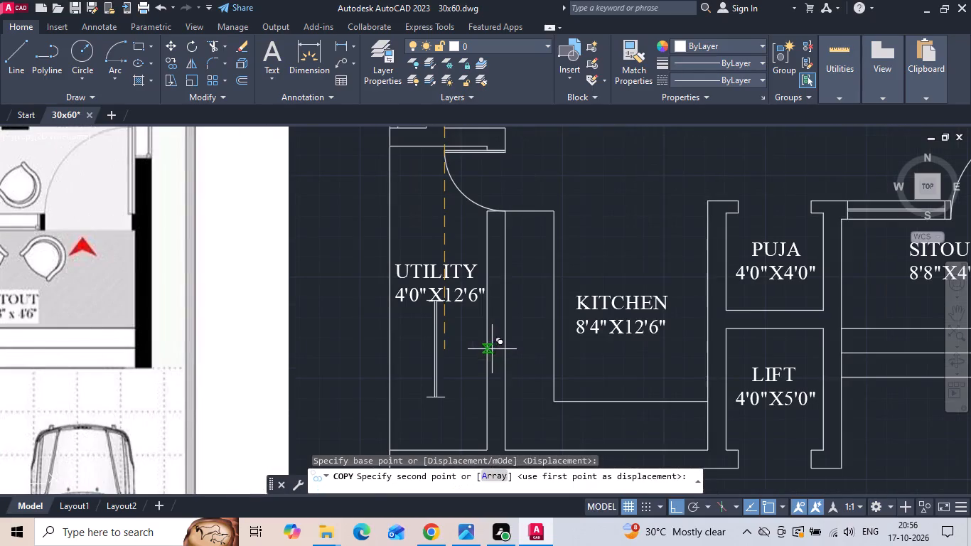
left_click(507, 307)
key("Escape")
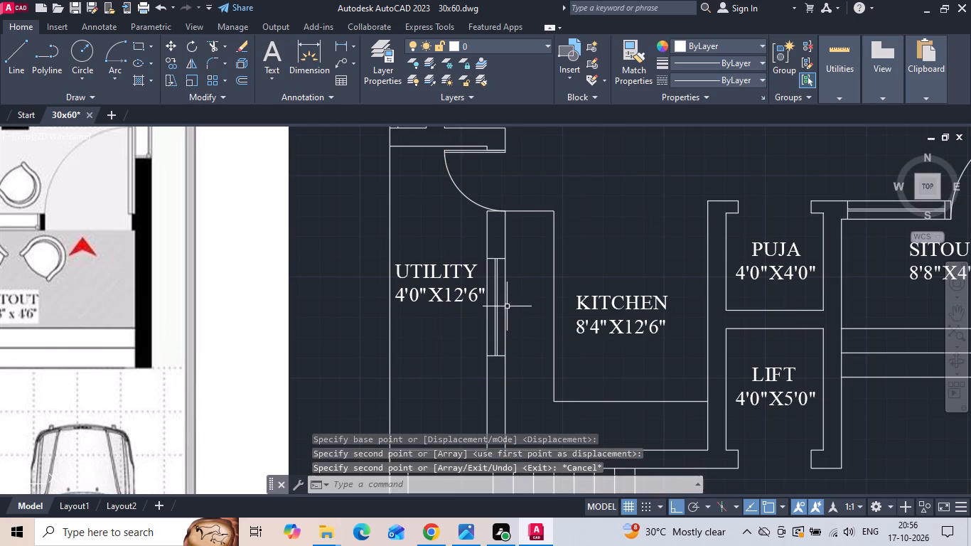
Measure from the upper corner of the kitchen–utility wall to the copied window's upper end line.
left_click(337, 41)
scroll(502, 238, "up", 1)
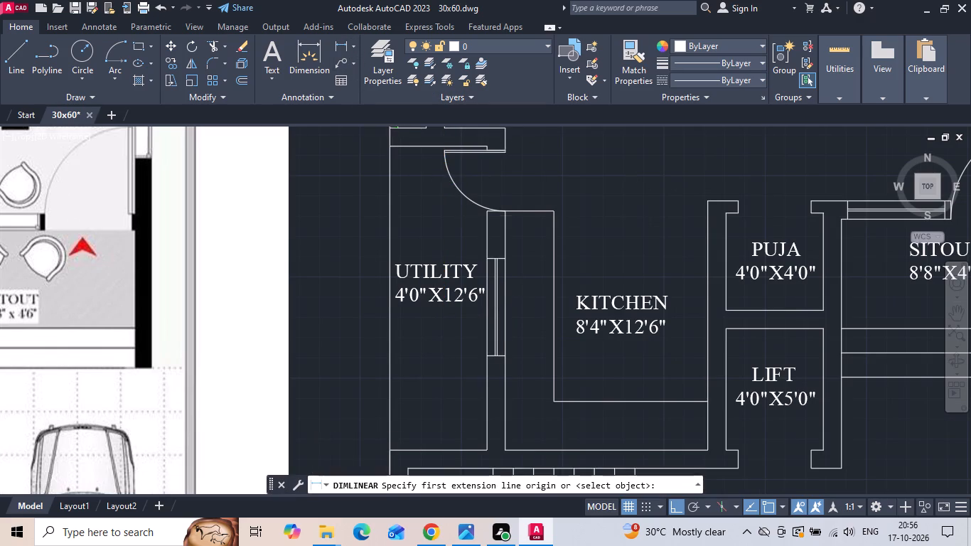
scroll(502, 238, "up", 1)
left_click_drag(514, 171, 515, 178)
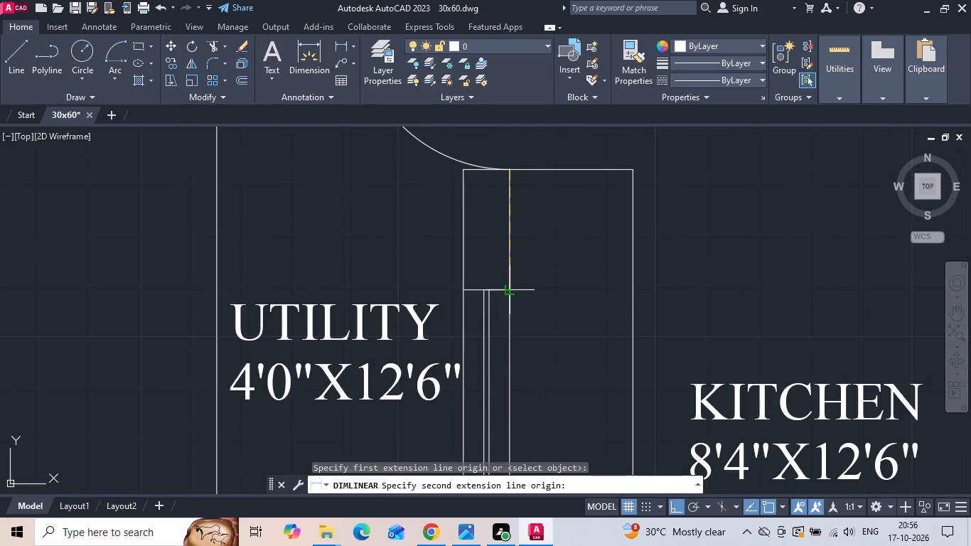
left_click(513, 292)
scroll(513, 292, "down", 2)
key("Escape")
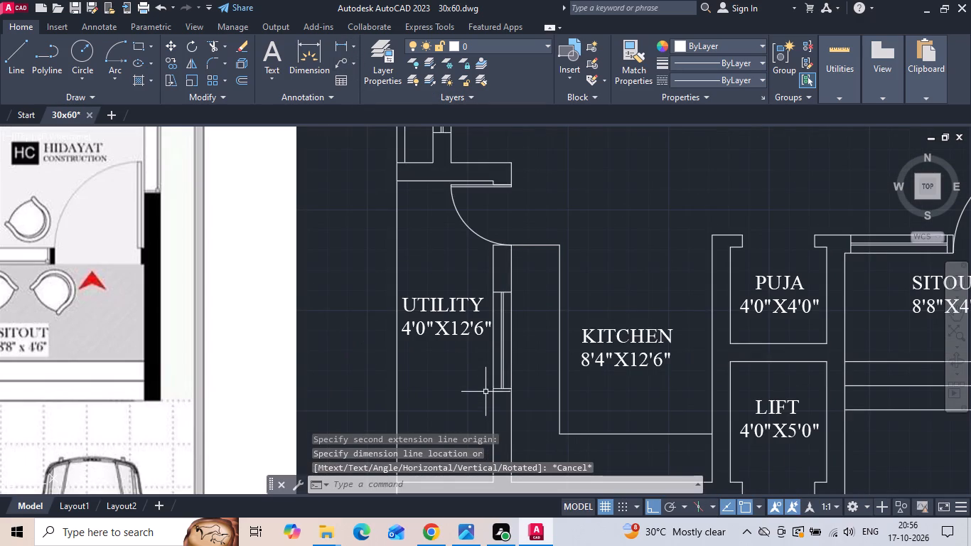
Move the kitchen–utility window down 0.6 inches.
left_click_drag(485, 404, 486, 395)
left_click(521, 290)
right_click(521, 290)
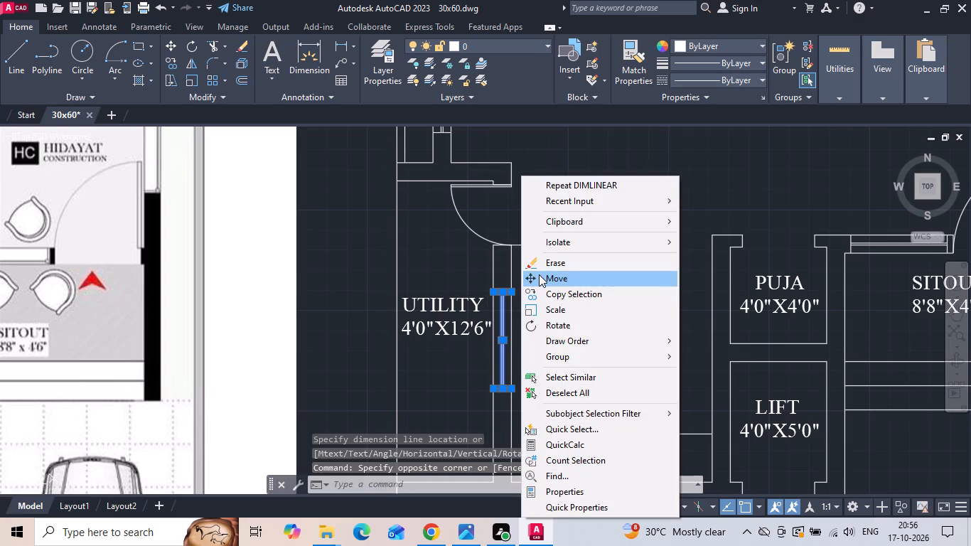
left_click(539, 274)
left_click_drag(539, 297, 539, 314)
key("period")
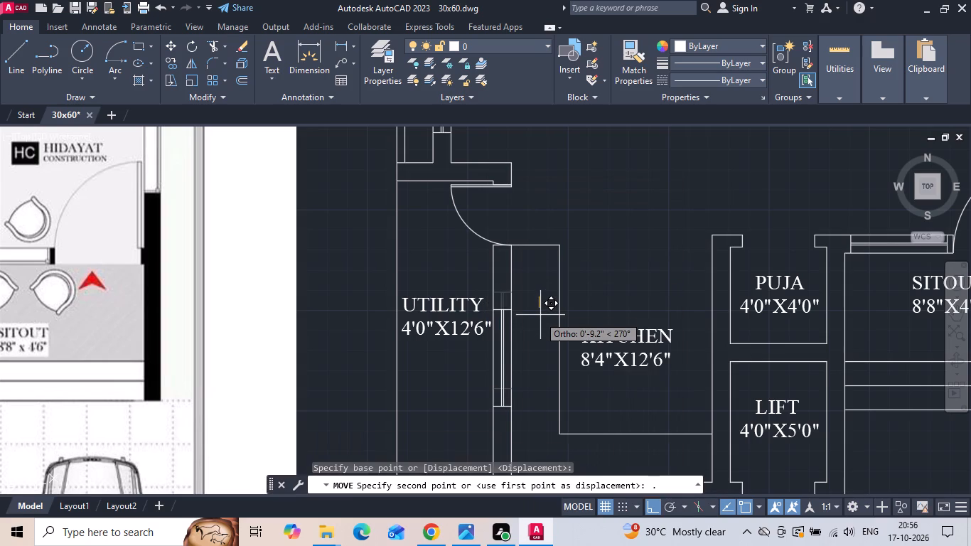
key("6")
key("Return")
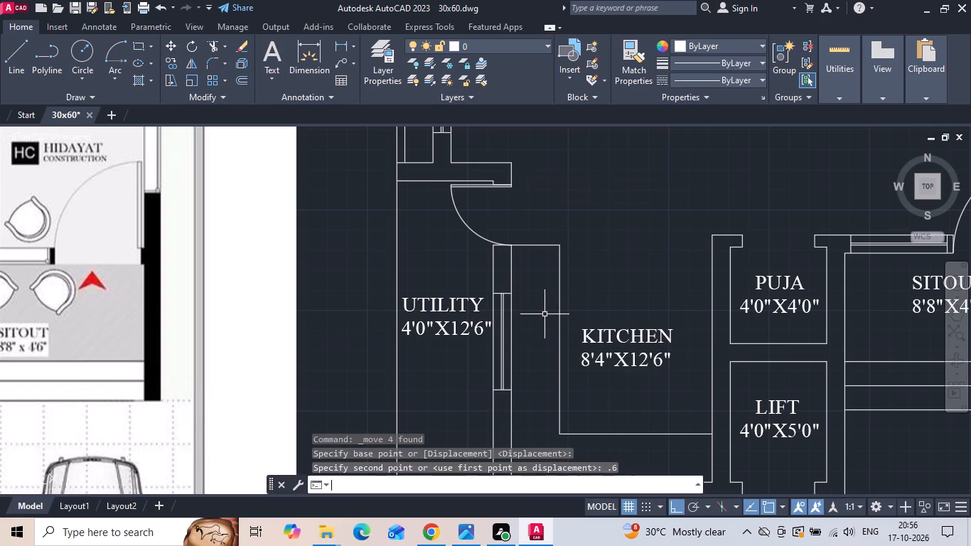
Draw a line across the kitchen's bottom wall at the midpoint of its inner face.
scroll(515, 238, "down", 2)
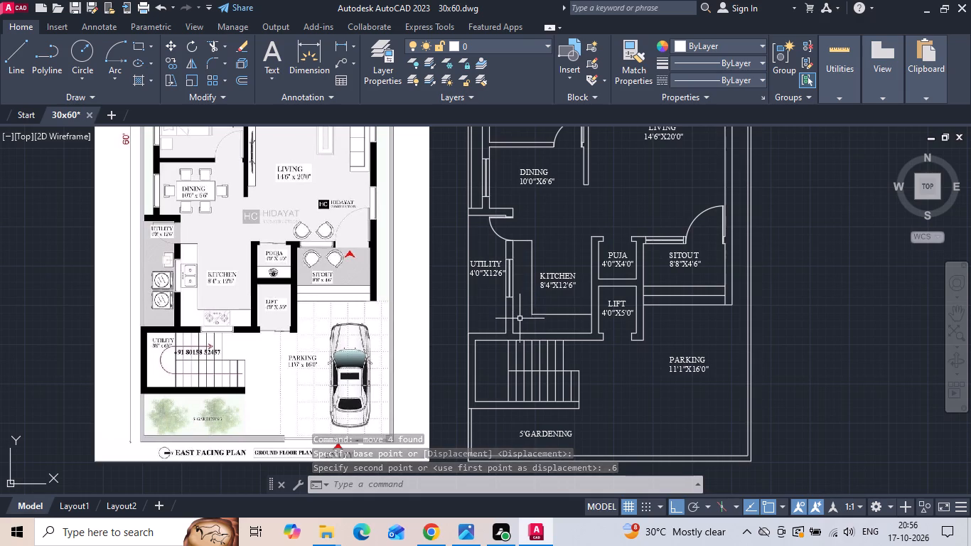
scroll(549, 328, "up", 2)
type("L")
key("space")
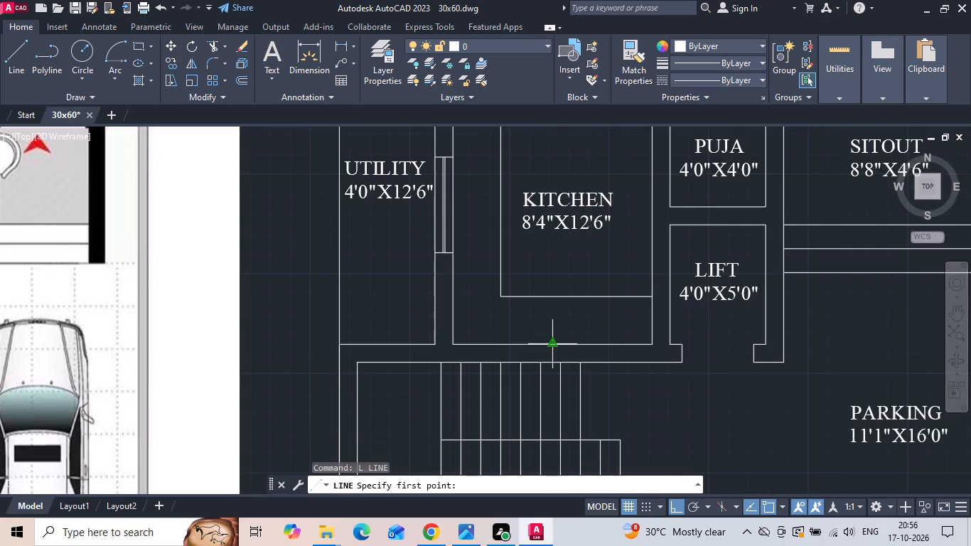
left_click(553, 346)
scroll(553, 354, "up", 2)
left_click(549, 380)
key("Escape")
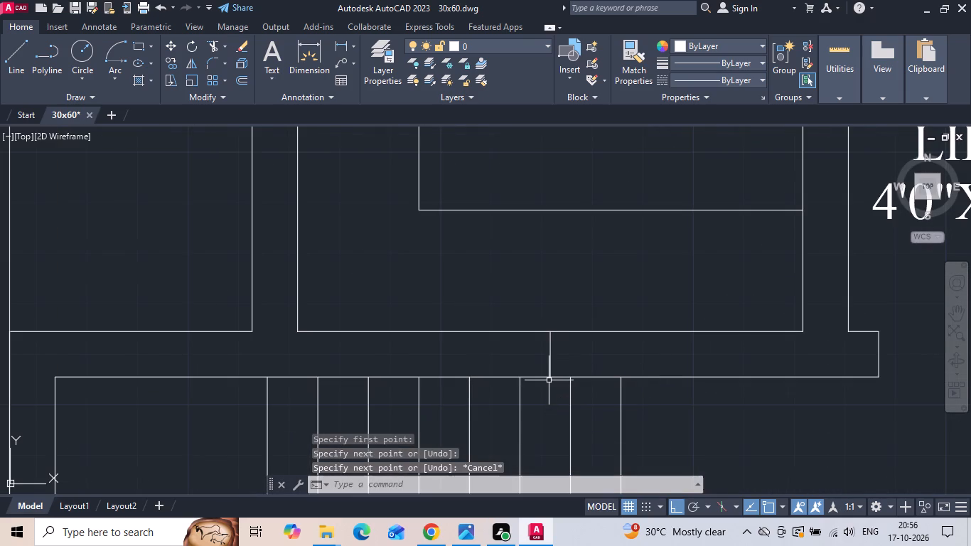
Offset the midpoint line in the kitchen's bottom wall 2 feet to each side to form the window ends.
type("O 2'")
key("Return")
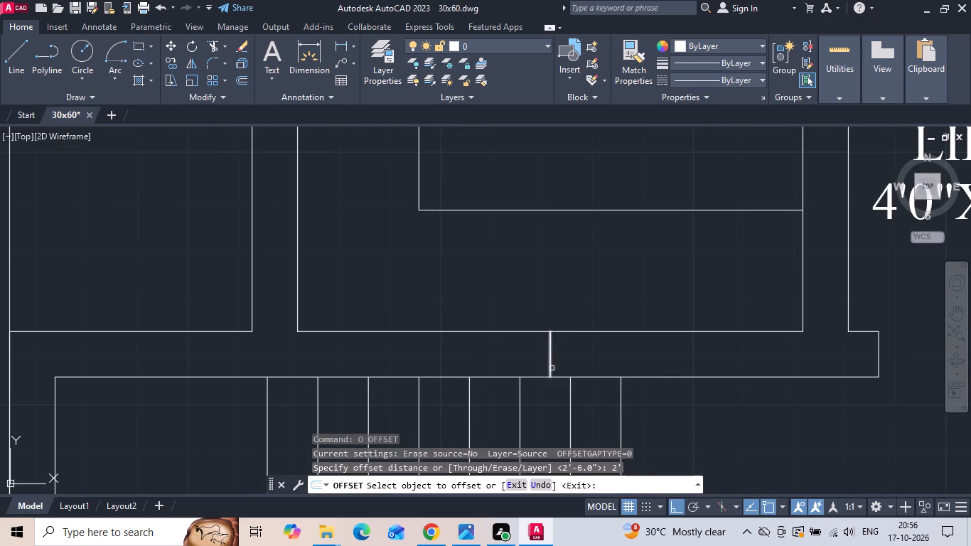
left_click(550, 361)
left_click(464, 341)
left_click_drag(551, 355, 579, 350)
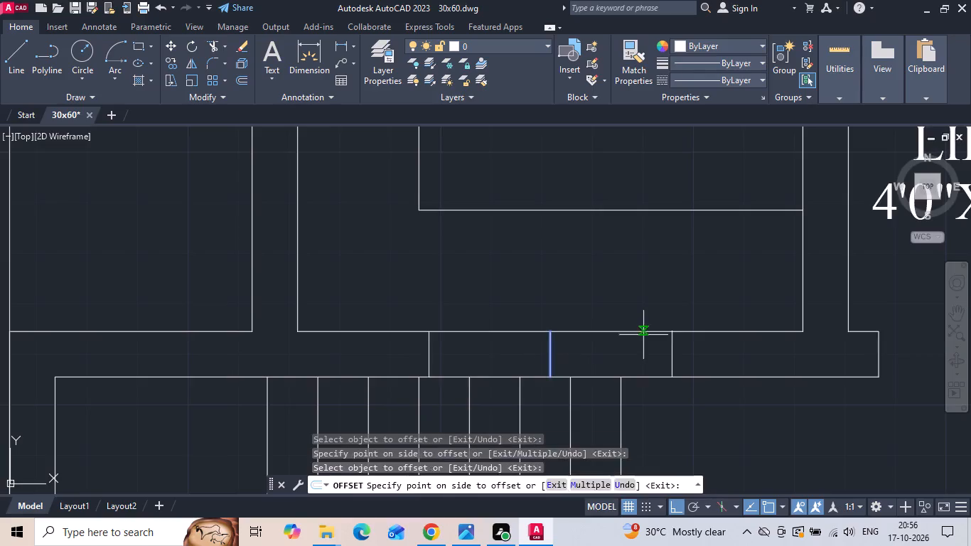
left_click(643, 335)
scroll(704, 339, "down", 3)
key("Escape")
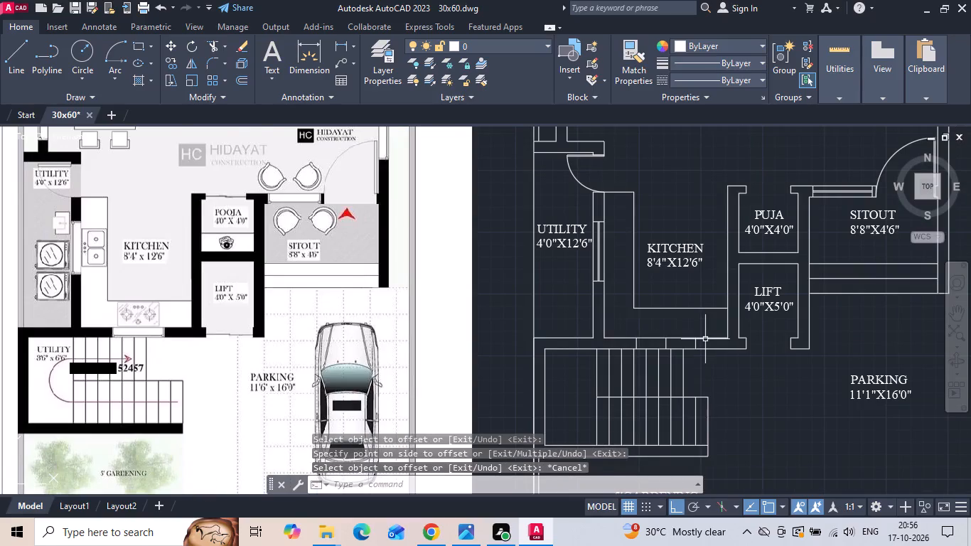
Delete the midpoint line between the two window end lines in the kitchen's bottom wall.
scroll(653, 358, "up", 3)
left_click_drag(679, 336, 655, 335)
left_click(636, 333)
key("Delete")
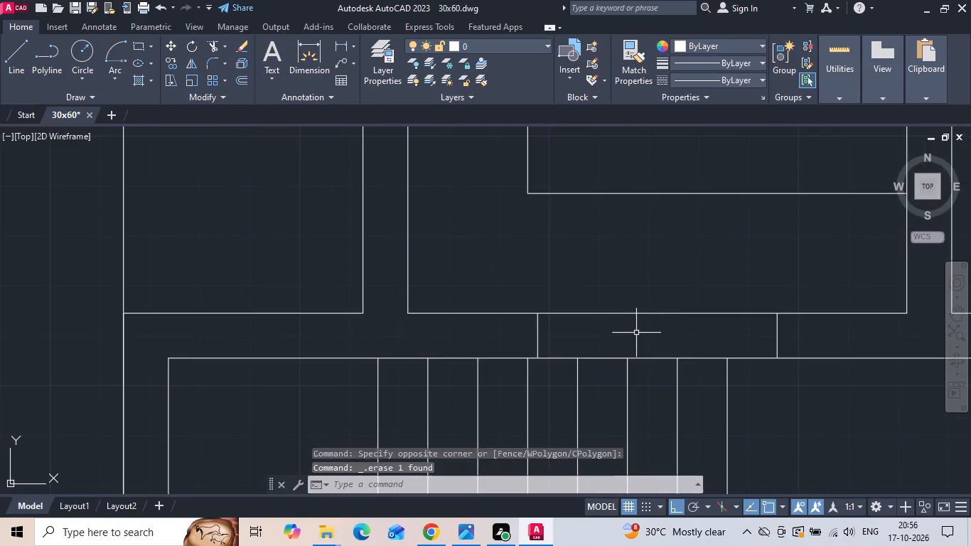
Offset the inner face line of the kitchen's bottom wall 4 inches into the wall.
type("O 4")
key("Return")
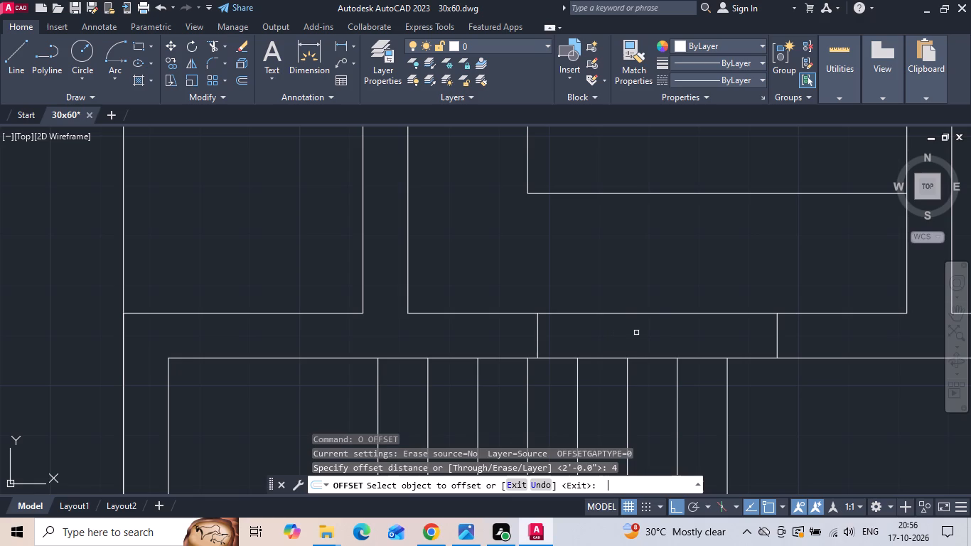
type("5")
key("space")
left_click(618, 314)
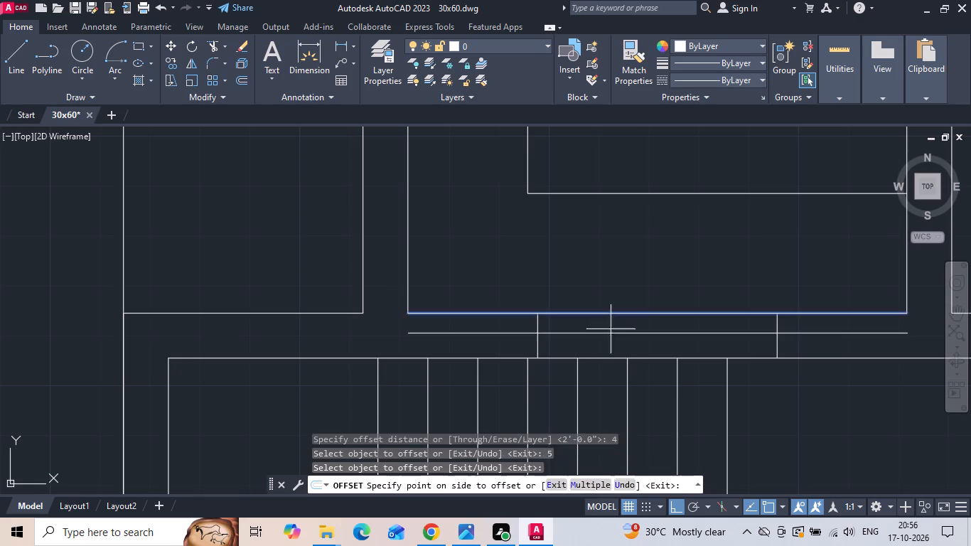
left_click(606, 338)
key("space")
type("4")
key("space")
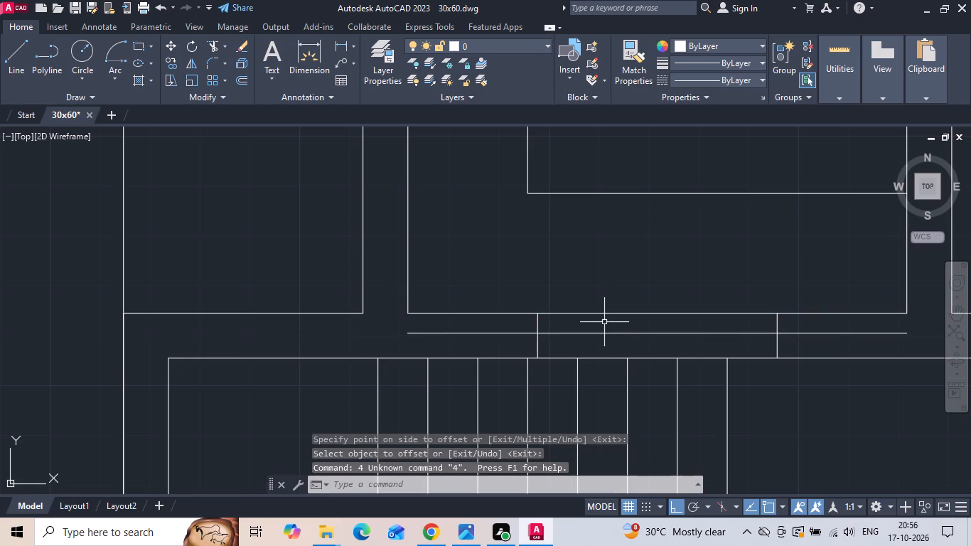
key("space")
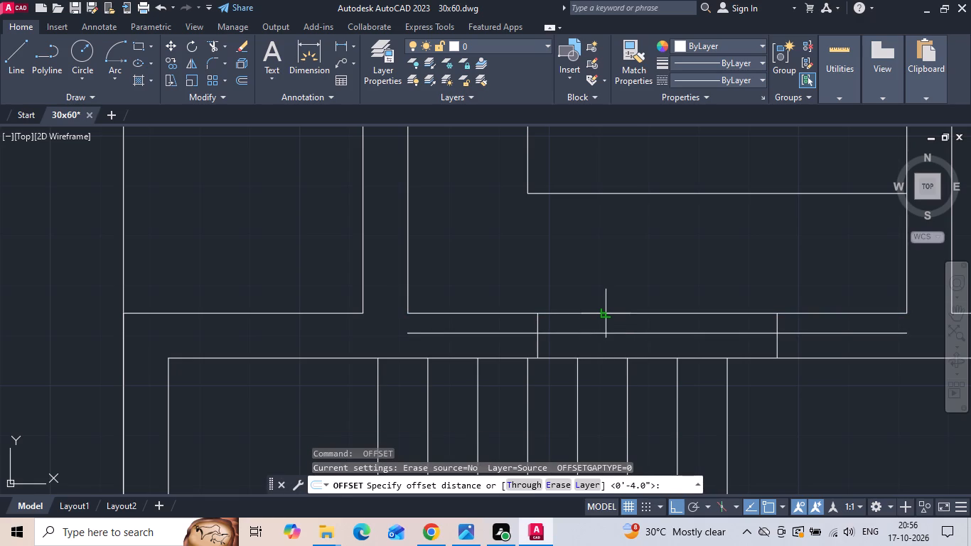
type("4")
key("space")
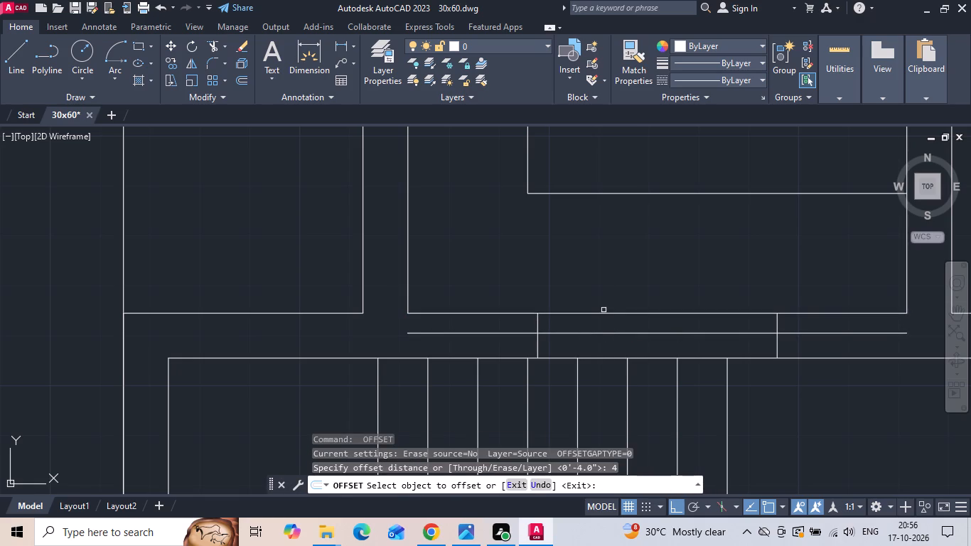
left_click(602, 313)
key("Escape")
Offset the inner face line of the kitchen's bottom wall 5 inches into the wall.
type("O 5")
key("space")
left_click(580, 315)
left_click(579, 325)
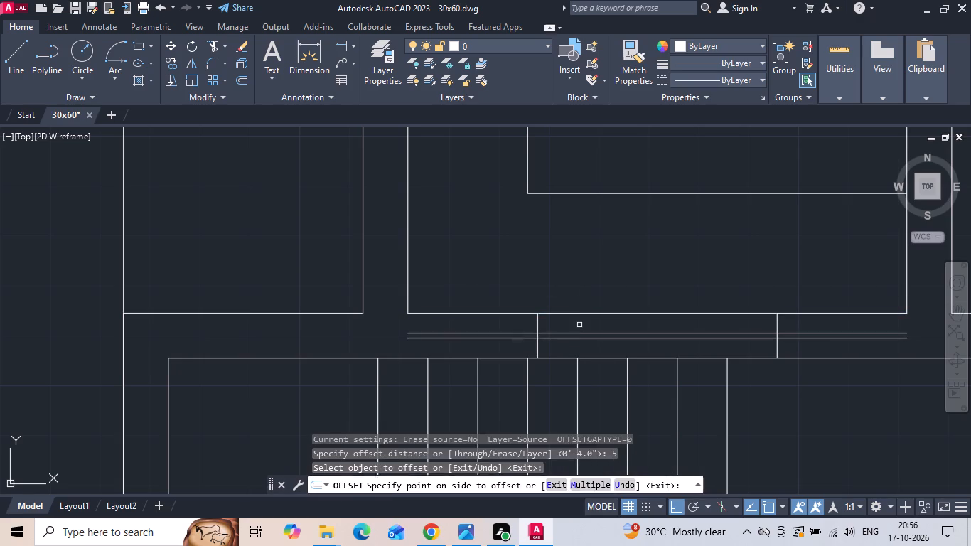
key("Escape")
Trim both glass lines of the kitchen's bottom window outside its two end lines.
type("TR")
key("space")
key("space")
left_click(501, 331)
left_click_drag(488, 348, 487, 348)
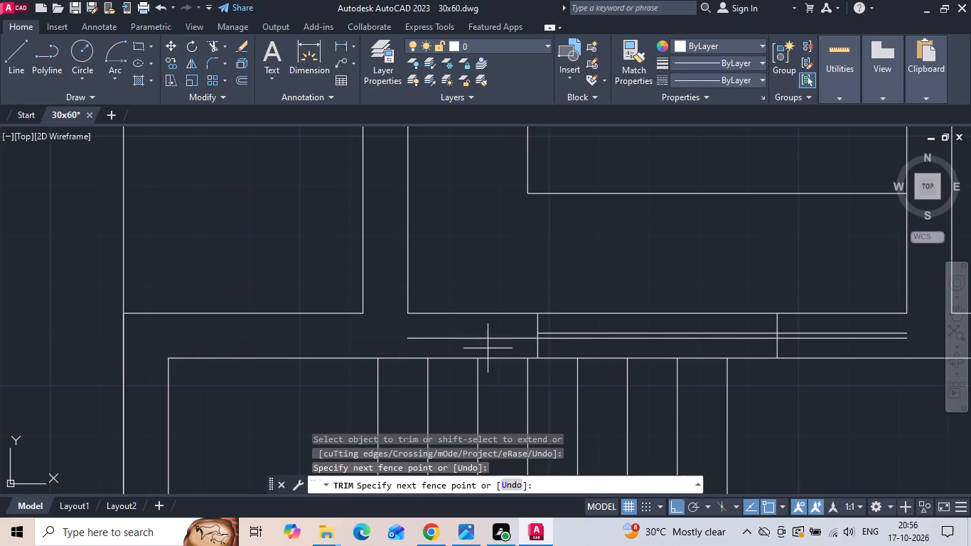
left_click_drag(487, 348, 486, 341)
left_click(490, 326)
left_click_drag(796, 328, 808, 346)
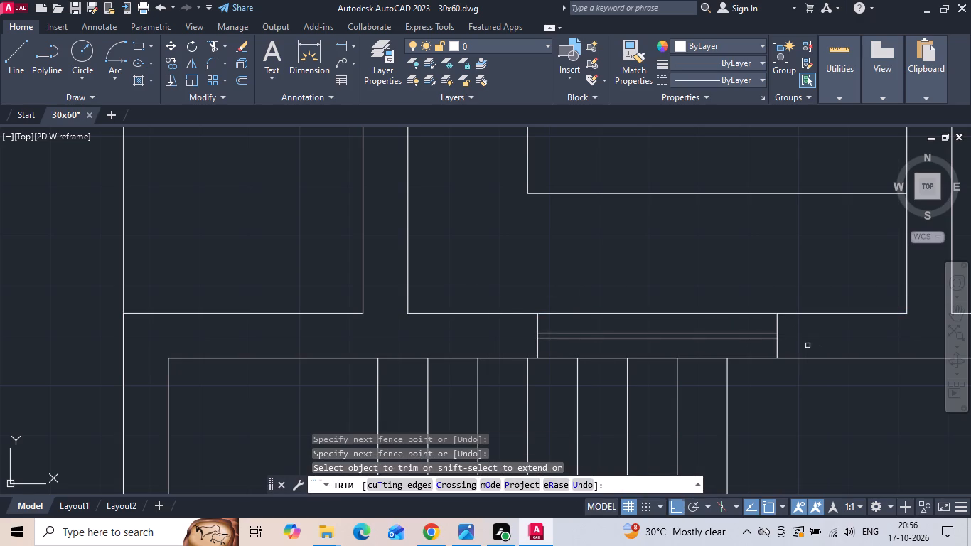
Save the drawing.
key("ctrl+s")
key("ctrl+s")
key("ctrl+s")
key("ctrl+s")
key("ctrl+s")
key("ctrl+s")
key("ctrl+s")
key("ctrl+s")
key("ctrl+s")
key("ctrl+s")
key("ctrl+s")
Draw a horizontal line across the lift's bottom opening between the midpoints of its two jambs.
scroll(596, 350, "down", 4)
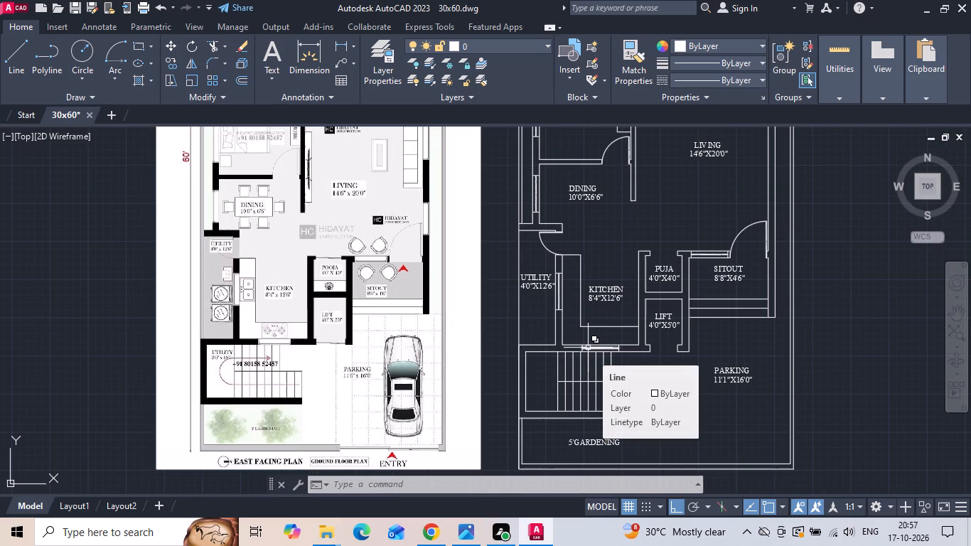
scroll(609, 340, "up", 1)
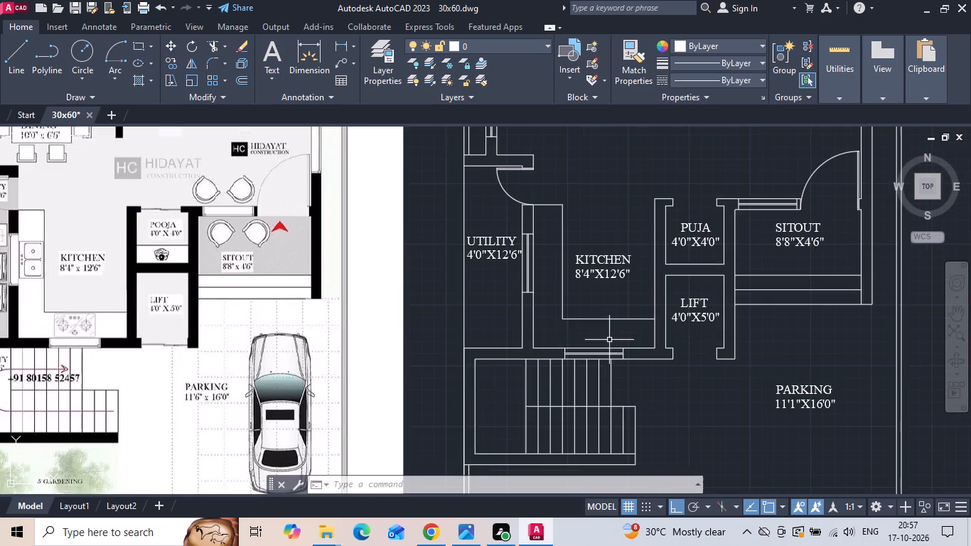
scroll(731, 336, "up", 2)
type("L")
key("space")
scroll(696, 381, "up", 1)
left_click(687, 384)
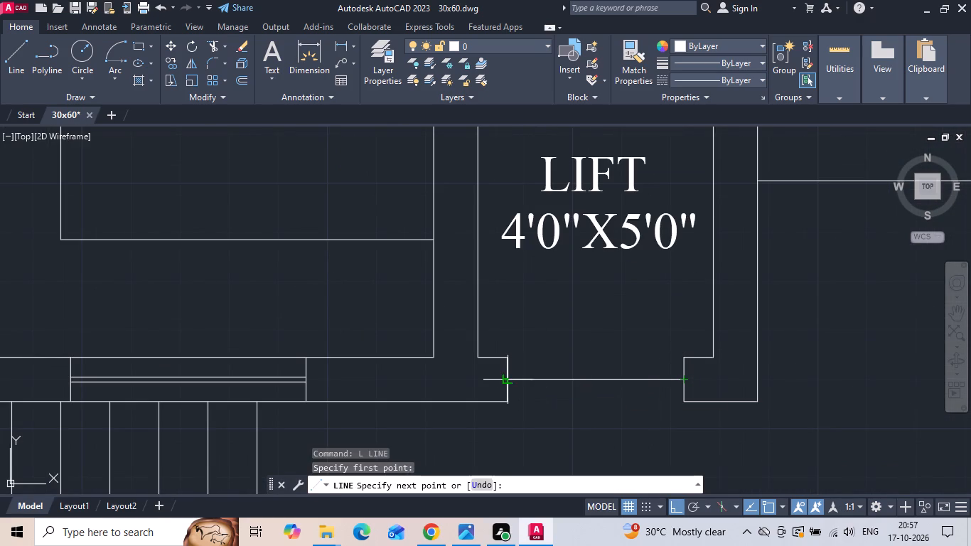
left_click(506, 380)
key("Escape")
Offset the line across the lift opening 1 inch both upward and downward.
type("O")
key("space")
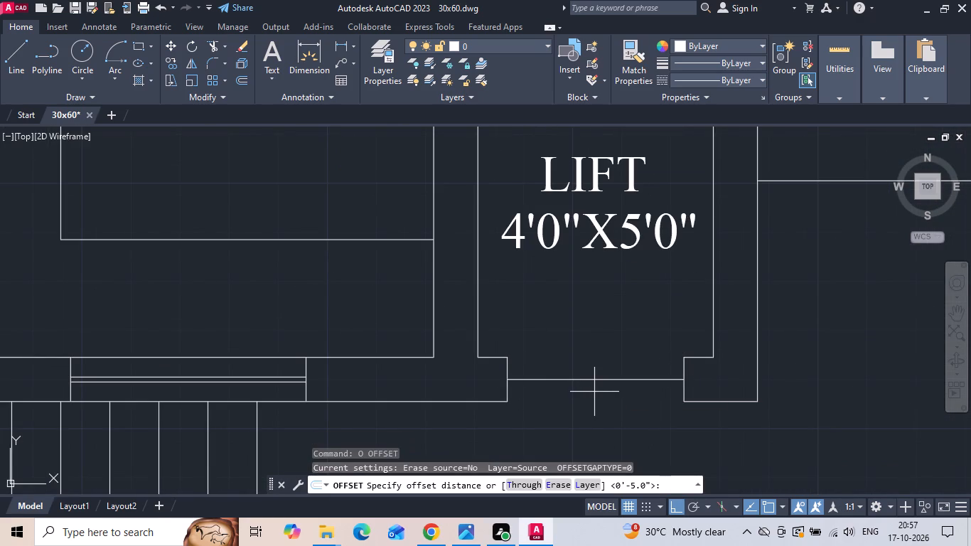
type("1")
key("space")
scroll(594, 384, "up", 1)
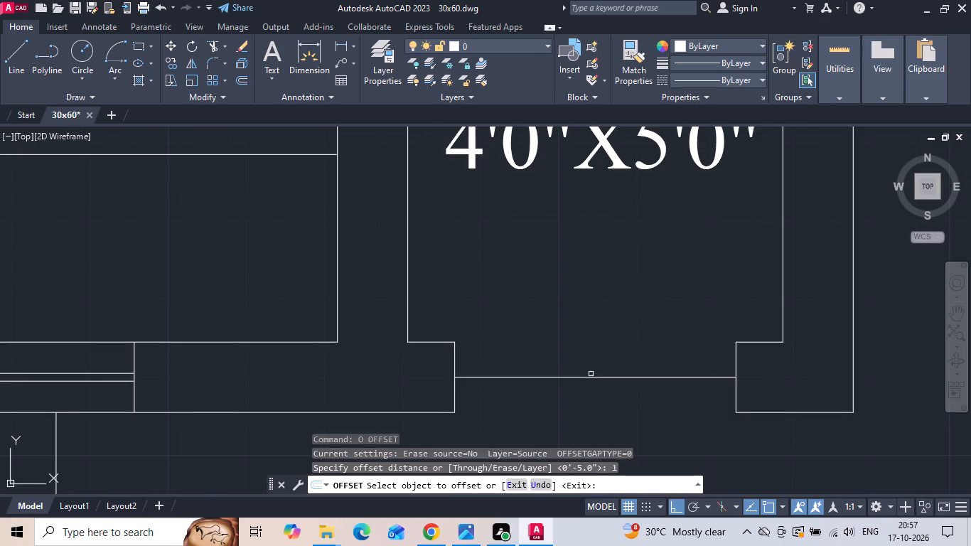
left_click_drag(589, 376, 589, 368)
left_click(596, 322)
left_click(579, 378)
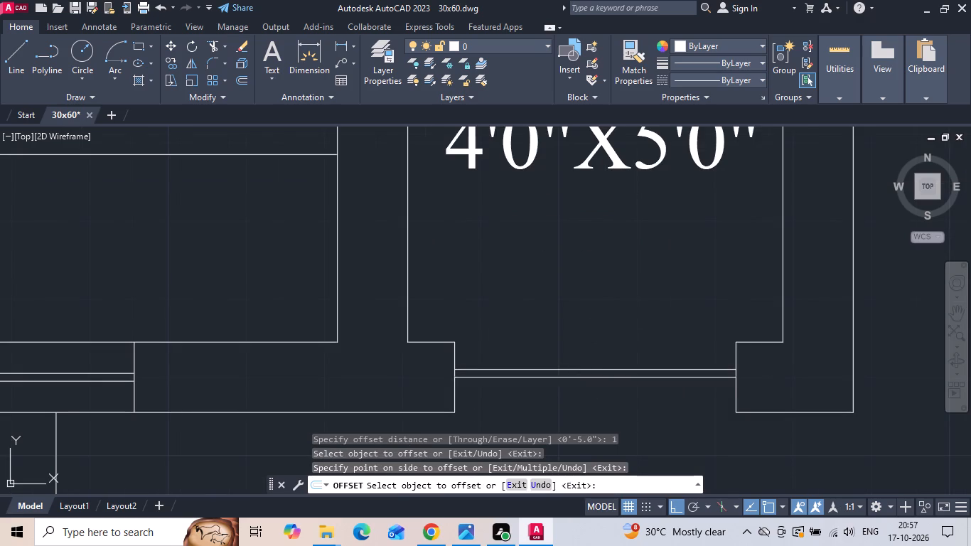
left_click(566, 422)
key("Escape")
Draw a short vertical line joining the midpoints of the upper and lower lift door lines.
key("l")
key("space")
left_click(598, 370)
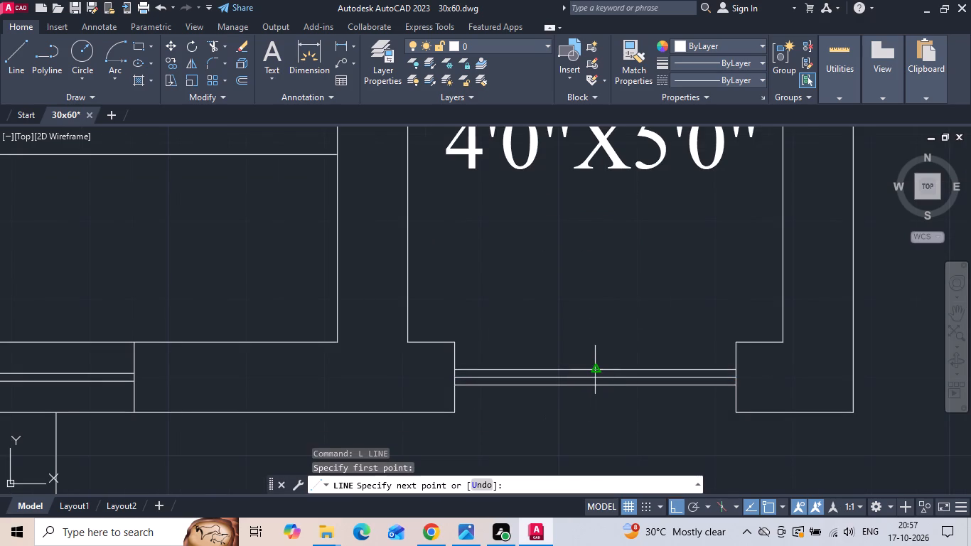
left_click(600, 387)
key("Escape")
Trim the right half of the upper lift door line and the left half of the lower one.
type("TR")
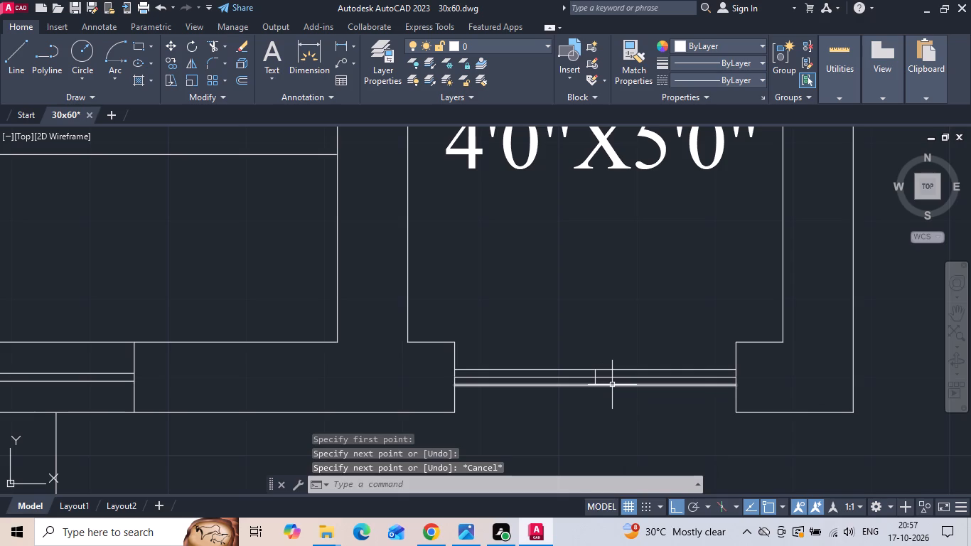
key("space")
key("space")
left_click(615, 370)
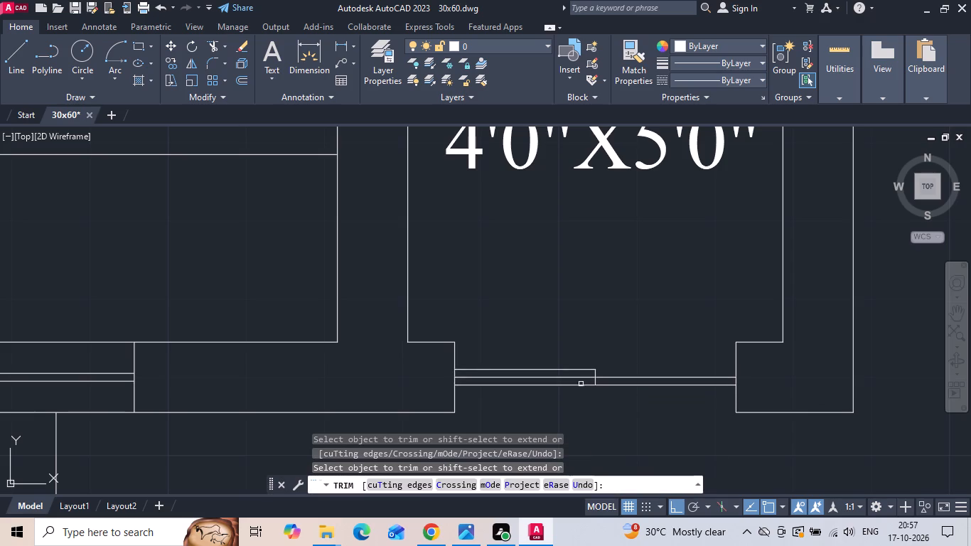
left_click(576, 385)
scroll(579, 387, "down", 2)
key("Escape")
Copy the lift's sliding door symbol to the opening at the top of the puja room, and save the drawing.
left_click(604, 362)
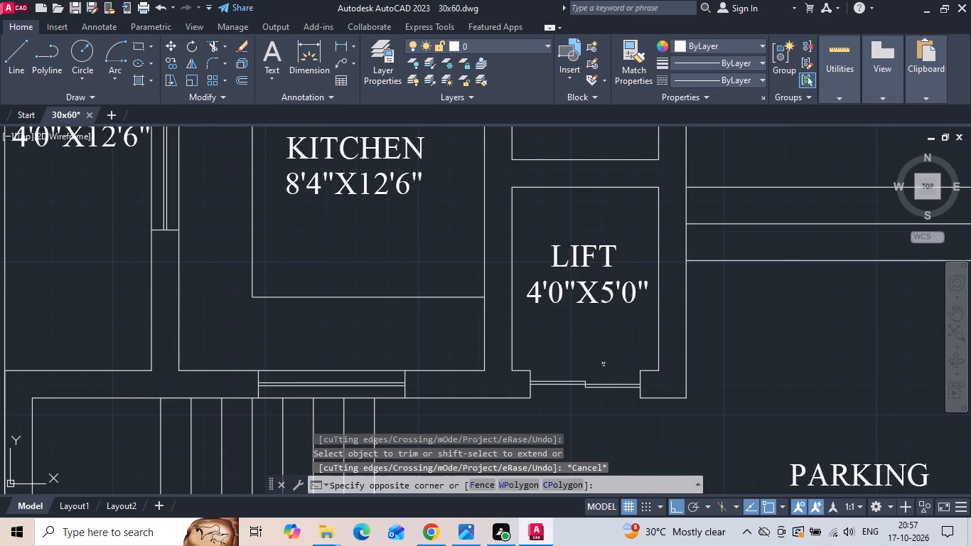
left_click(556, 406)
right_click(559, 357)
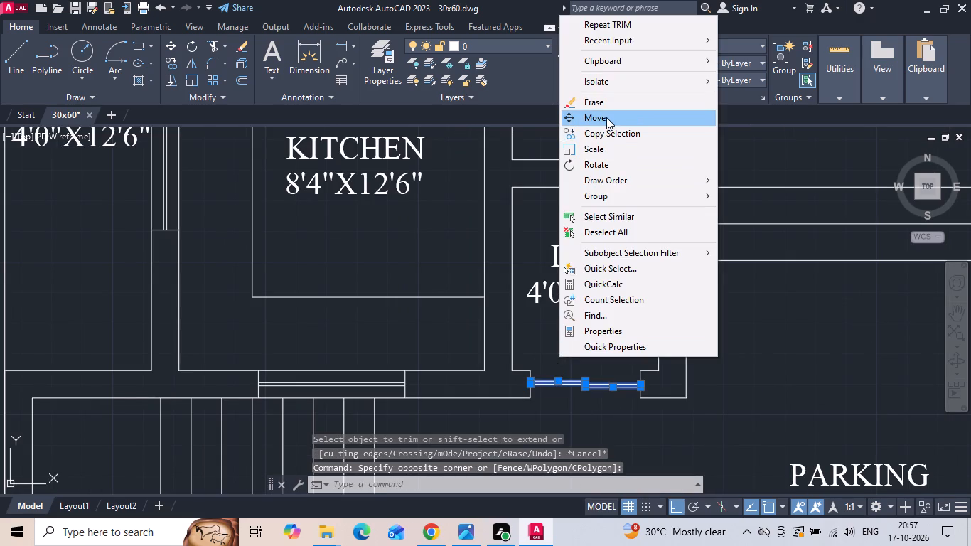
left_click(600, 134)
scroll(544, 346, "up", 2)
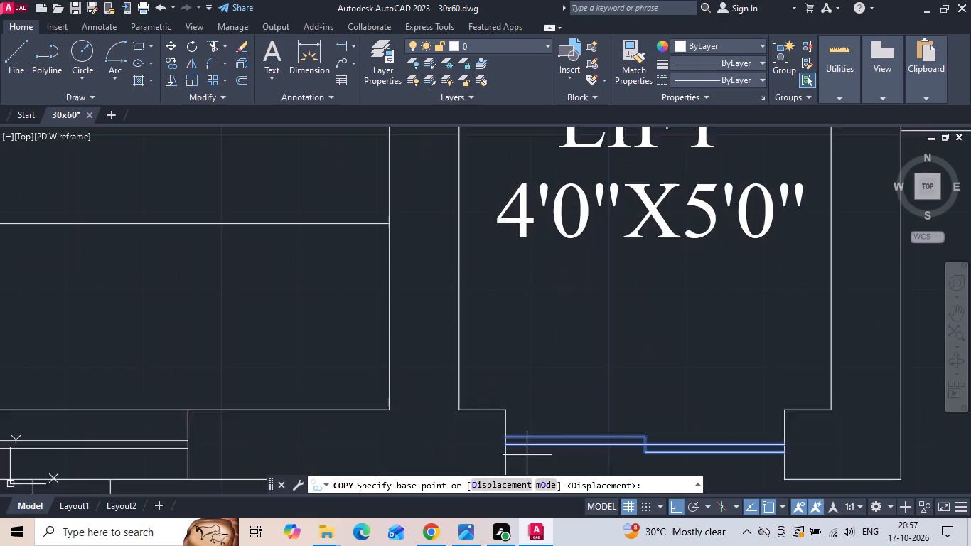
scroll(525, 459, "up", 2)
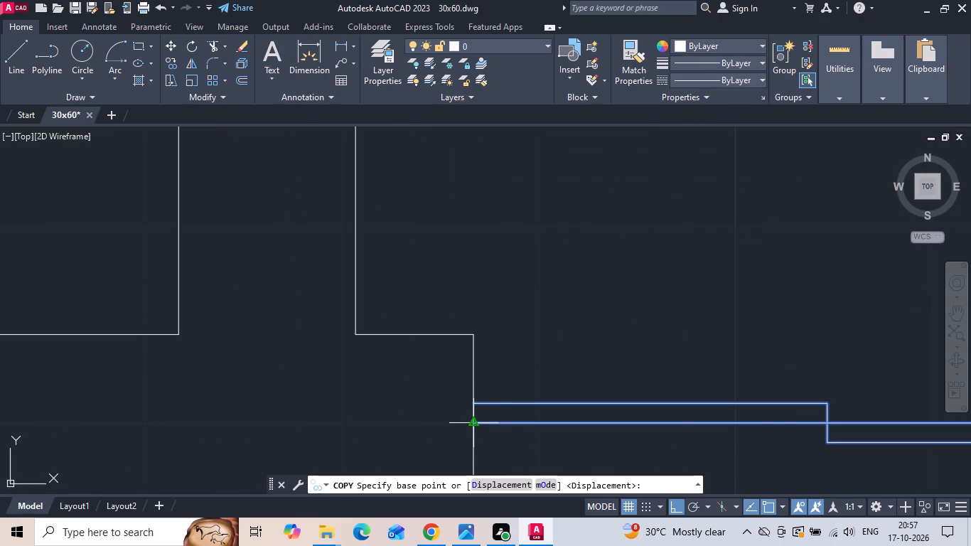
left_click(470, 422)
scroll(471, 435, "down", 3)
middle_click_drag(486, 289, 451, 499)
scroll(451, 499, "down", 1)
scroll(454, 279, "down", 2)
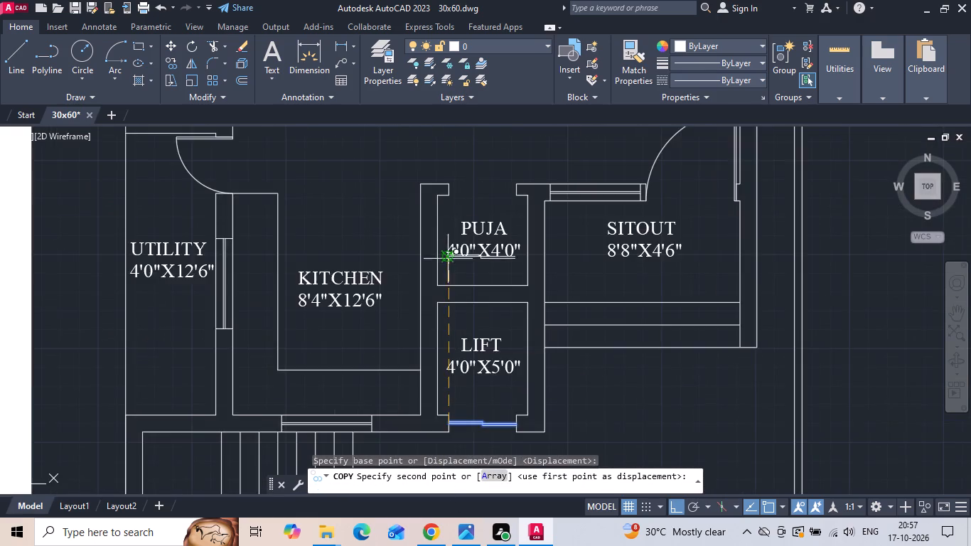
scroll(447, 181, "up", 3)
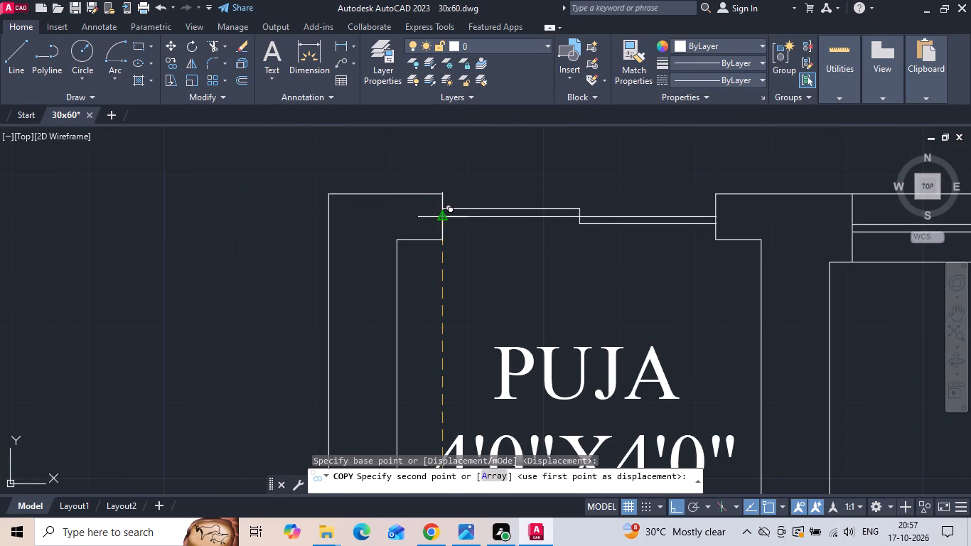
left_click(444, 218)
key("Escape")
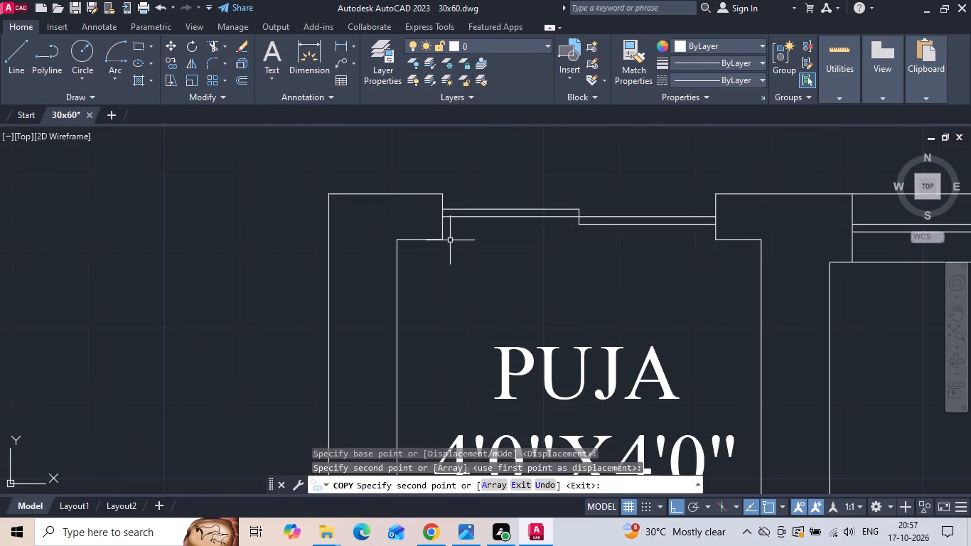
key("ctrl+s")
Offset the puja room's bottom inner wall line 2' upward into the room, and save the drawing.
scroll(551, 252, "down", 5)
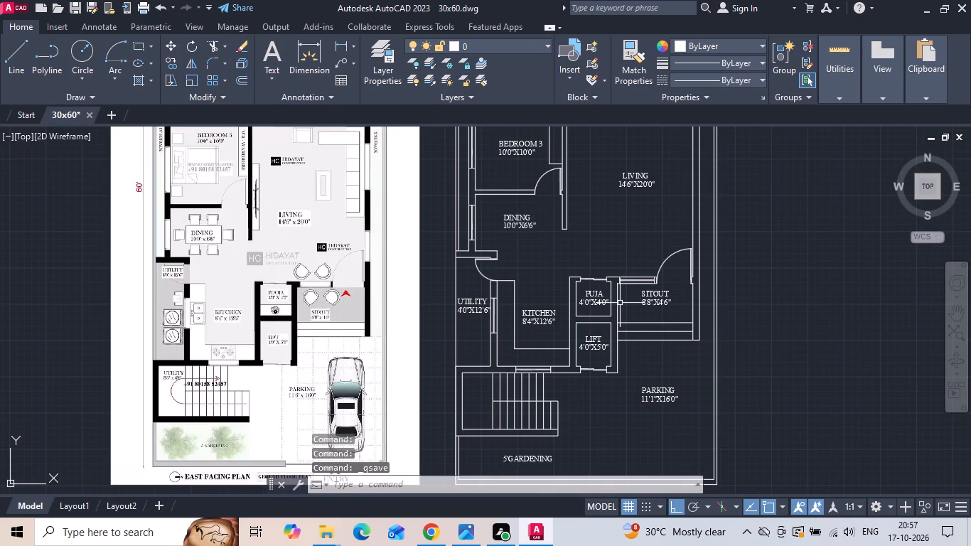
scroll(620, 304, "up", 2)
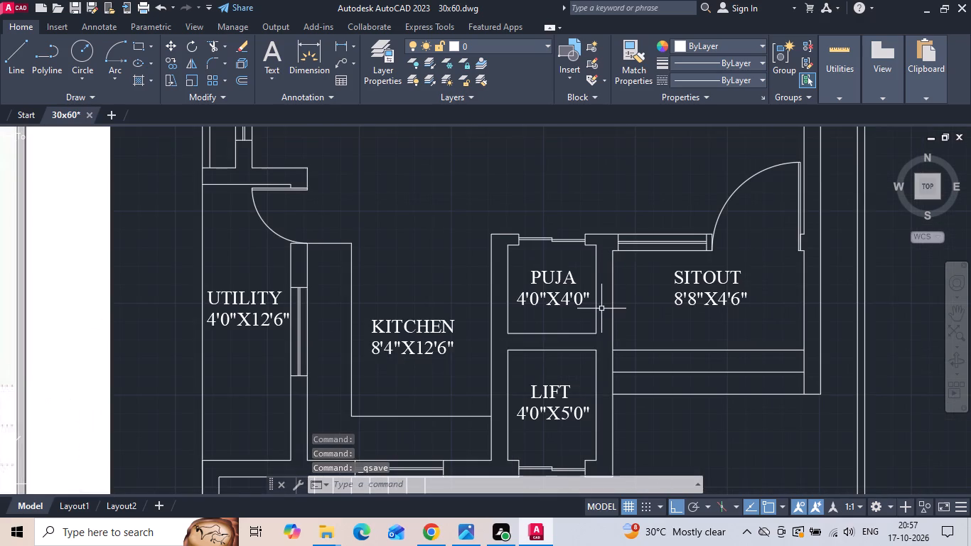
type("O 2'")
key("Return")
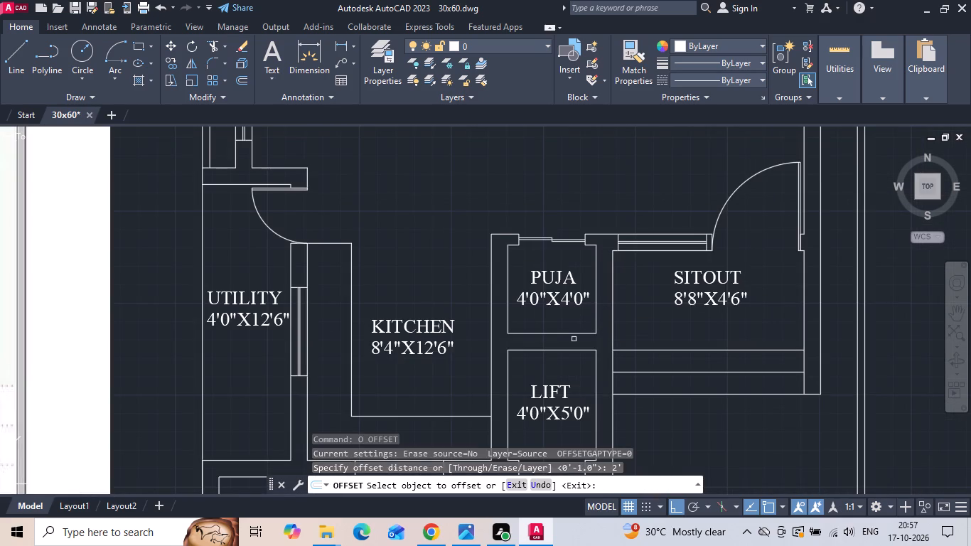
left_click(561, 335)
left_click(559, 321)
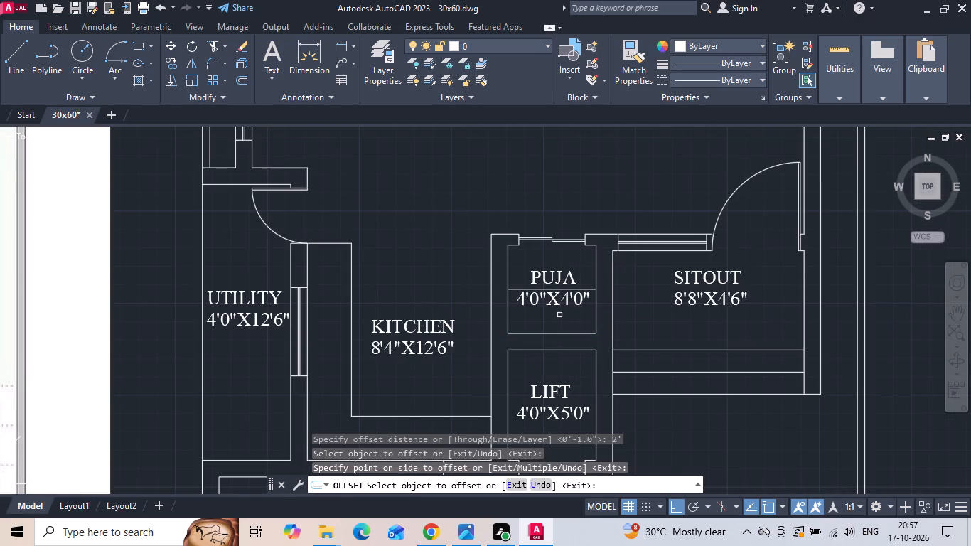
key("ctrl+s")
key("ctrl+s")
key("ctrl+s")
key("ctrl+s")
key("ctrl+s")
key("ctrl+s")
key("ctrl+s")
key("ctrl+s")
key("ctrl+s")
key("ctrl+s")
key("ctrl+s")
key("ctrl+s")
key("ctrl+s")
key("ctrl+s")
Mirror the Bedroom 2 window about the horizontal centreline of the wall between Bedroom 2 and Living, keeping the original.
scroll(559, 320, "down", 2)
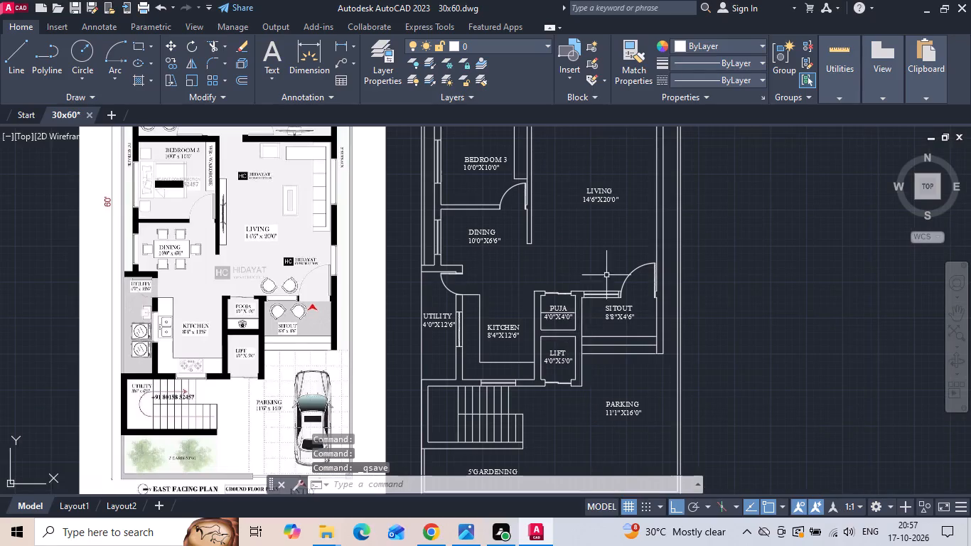
middle_click_drag(606, 294, 592, 381)
left_click(627, 183)
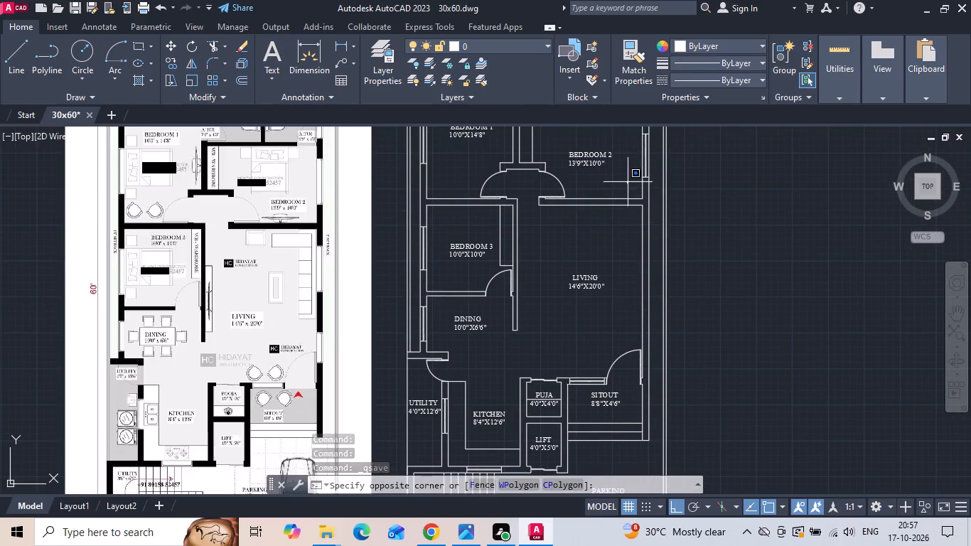
middle_click_drag(644, 173, 634, 232)
scroll(636, 225, "up", 1)
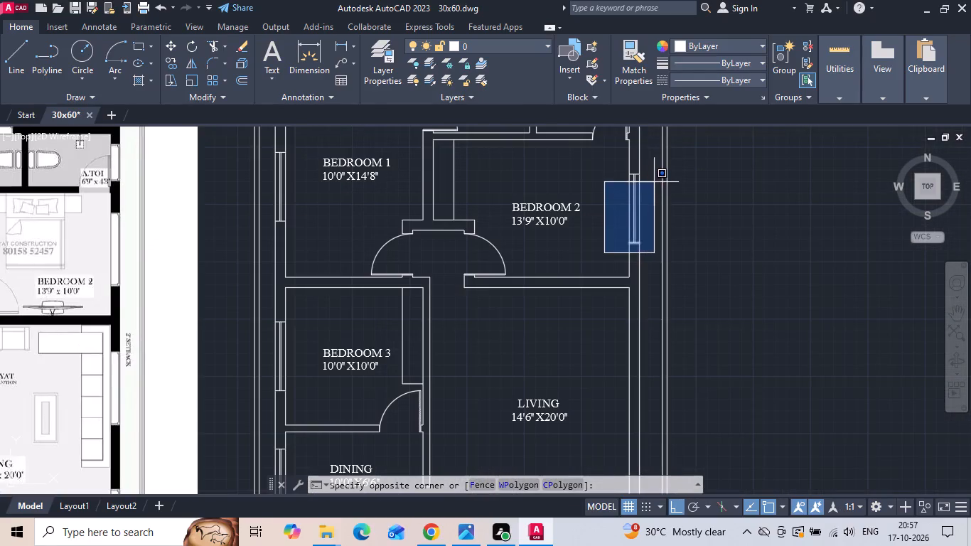
left_click(649, 165)
type("MI")
key("space")
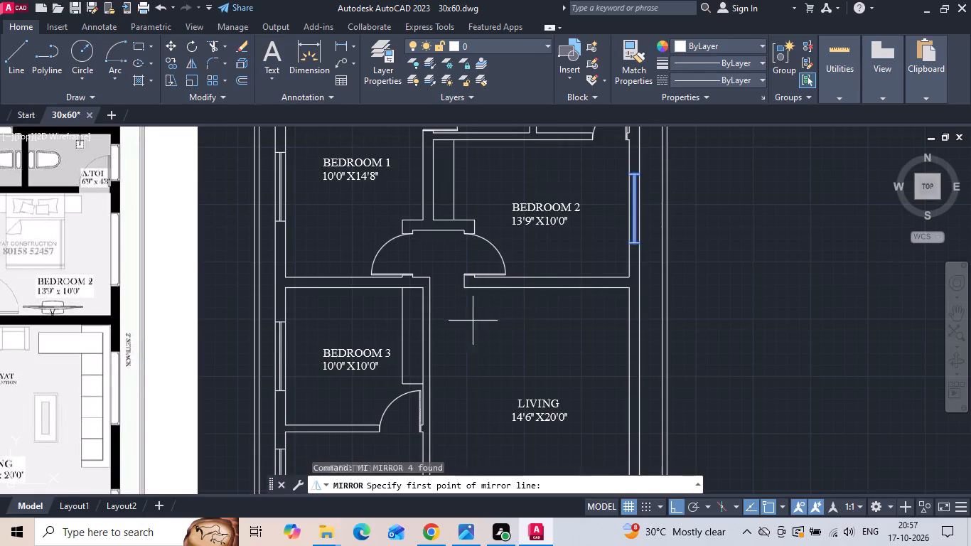
scroll(468, 321, "up", 2)
left_click(449, 232)
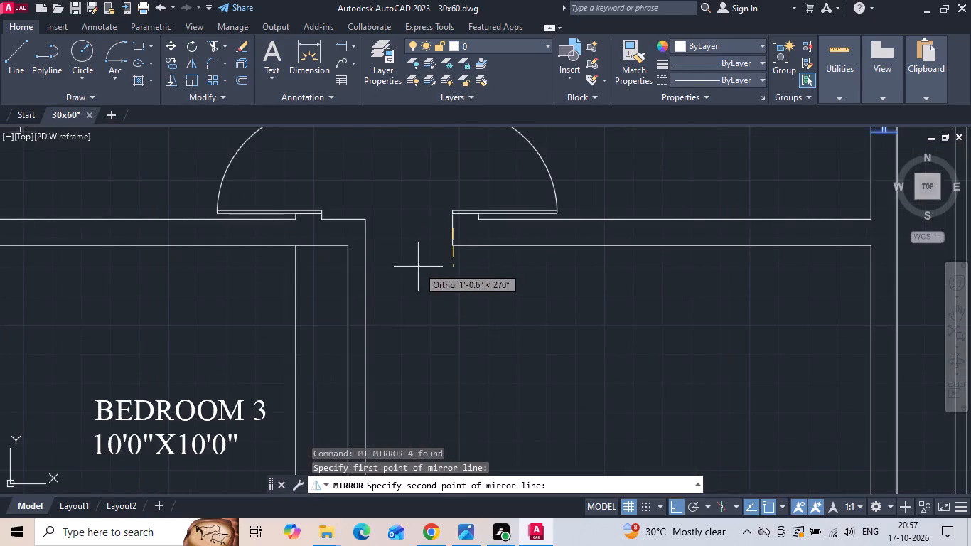
left_click(242, 328)
type("N")
key("space")
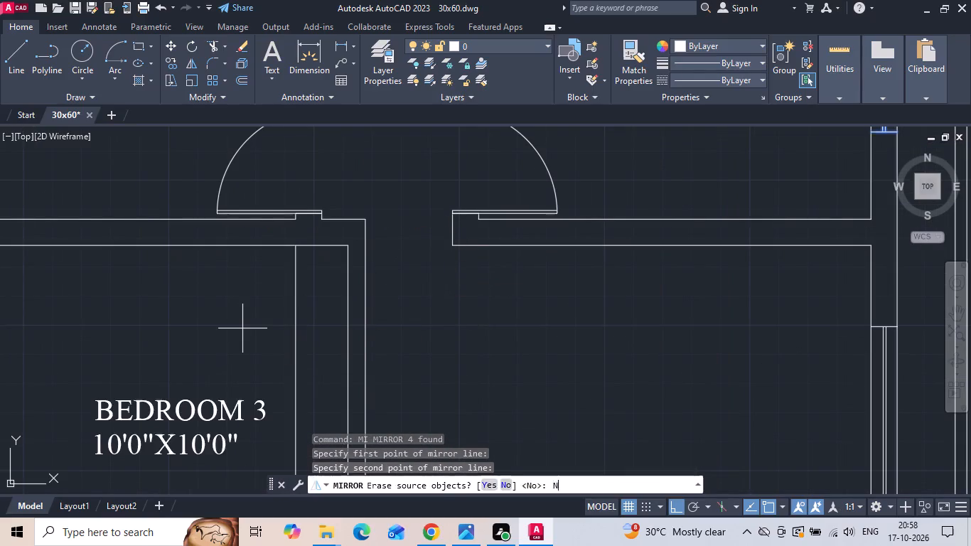
Copy the dining room window horizontally across to the living room's outer wall.
scroll(389, 240, "down", 2)
scroll(510, 269, "down", 1)
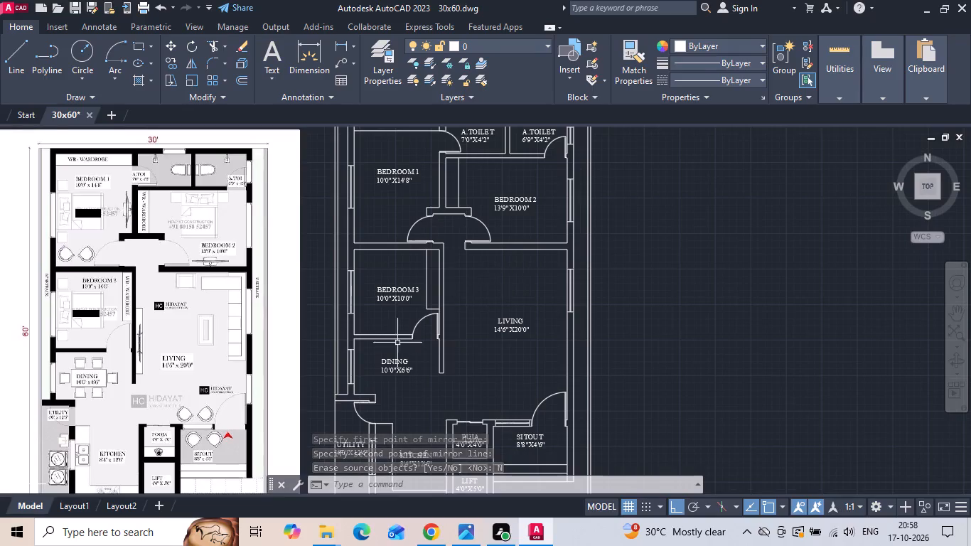
scroll(346, 378, "up", 2)
left_click(329, 395)
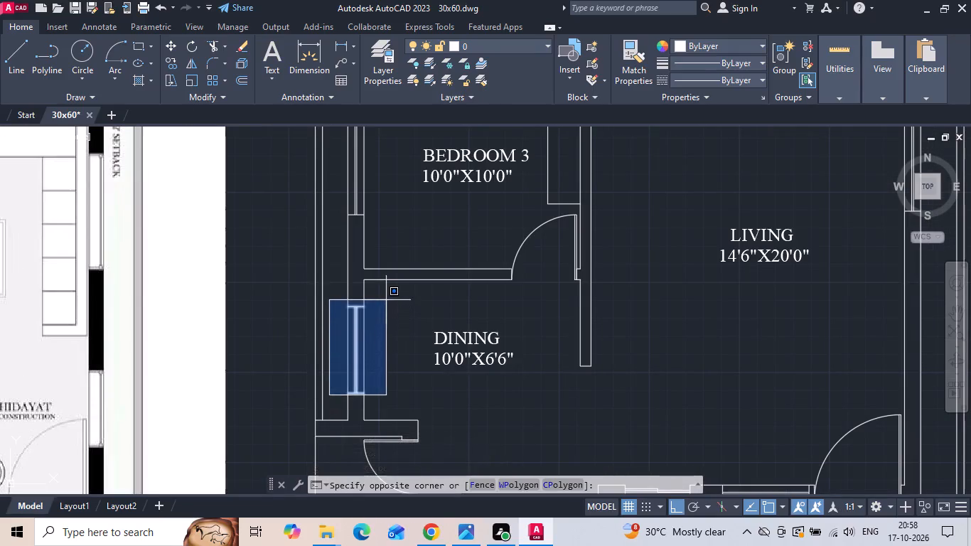
left_click(386, 298)
right_click(386, 298)
left_click(409, 293)
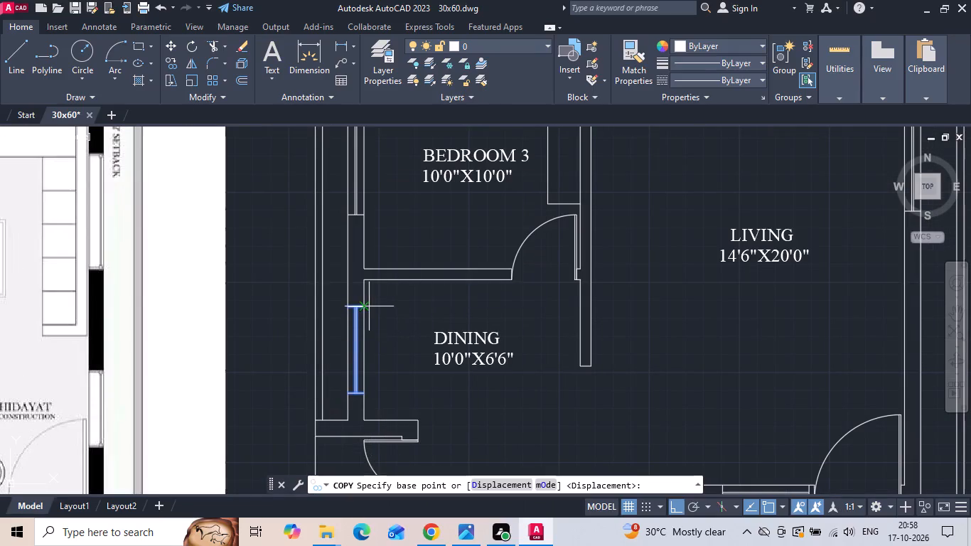
left_click(366, 306)
scroll(366, 306, "down", 2)
scroll(592, 306, "up", 2)
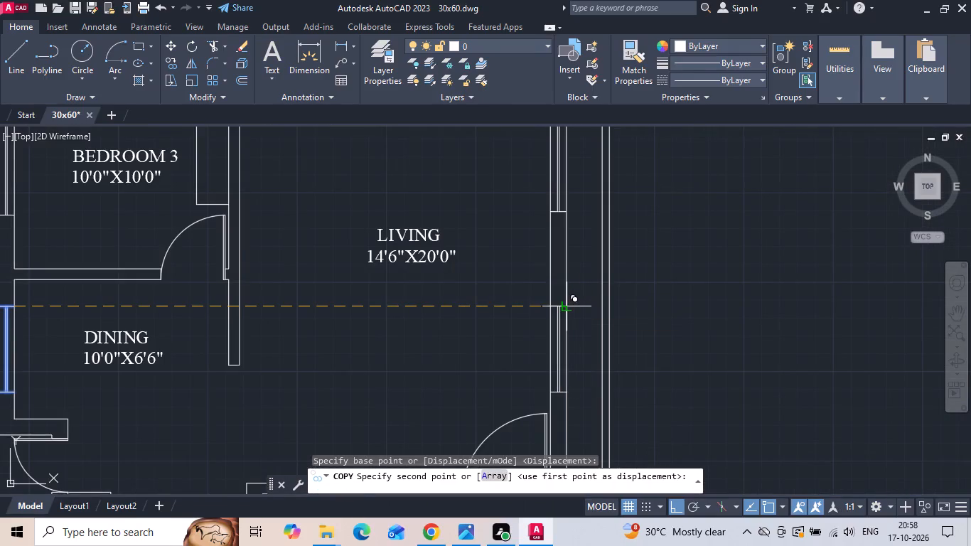
left_click(567, 304)
scroll(604, 282, "down", 2)
key("Escape")
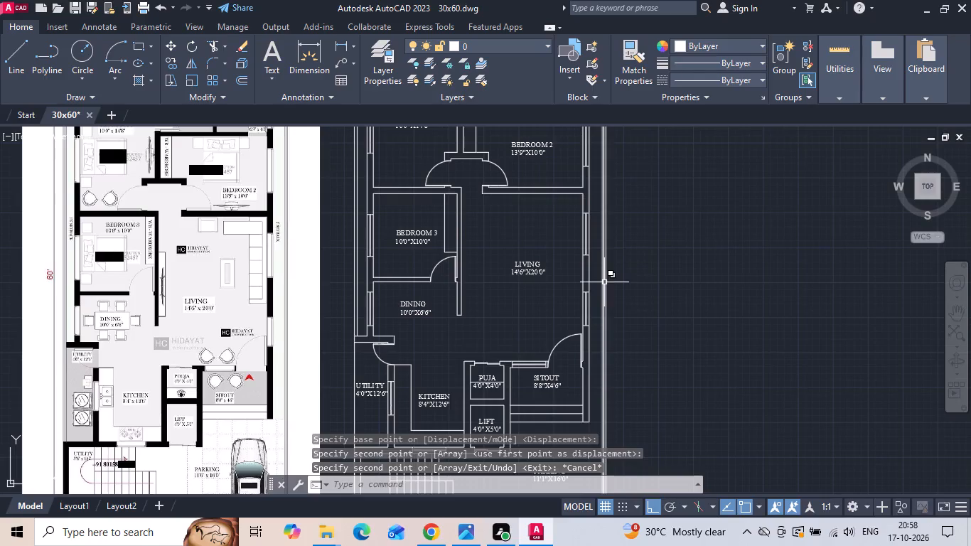
Check the gap between the two living room windows with a trial linear dimension.
left_click(339, 45)
scroll(572, 287, "up", 2)
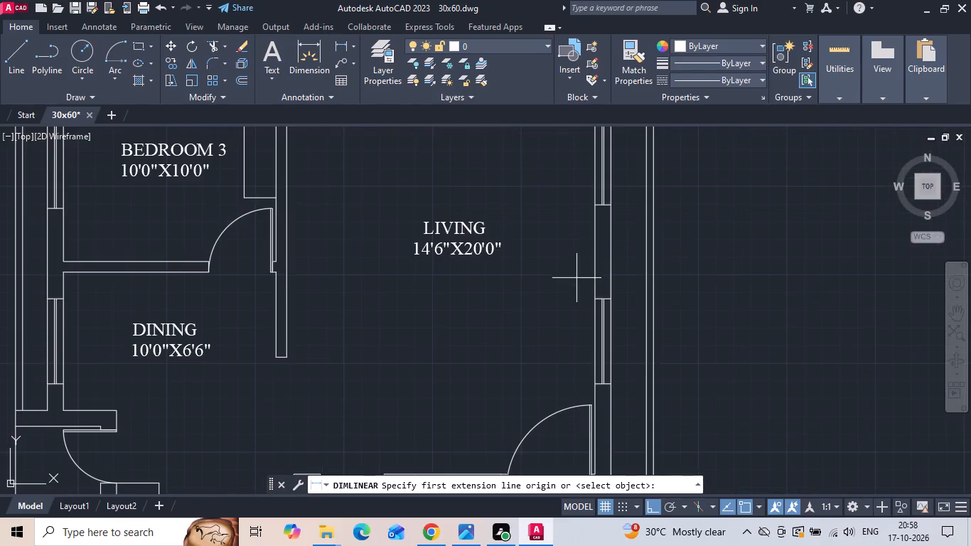
left_click(610, 205)
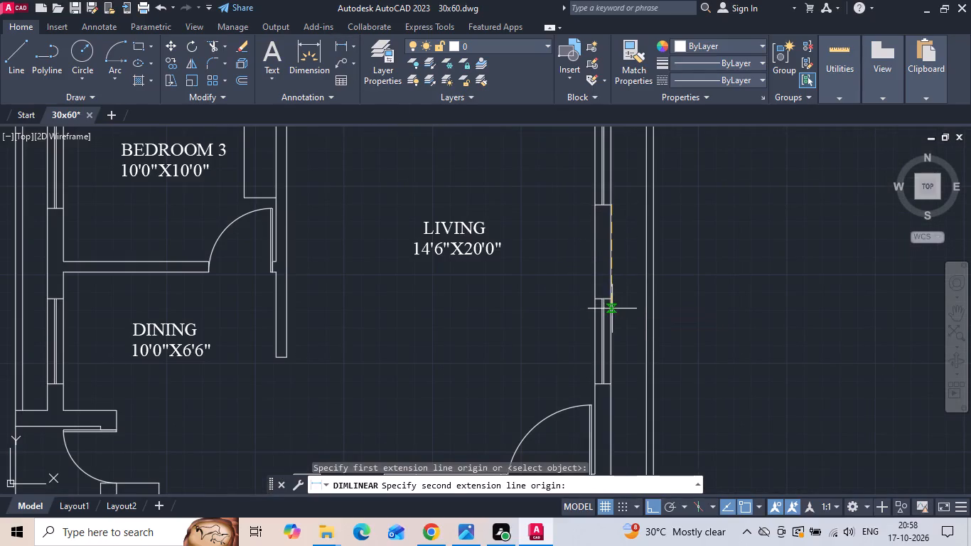
left_click(611, 299)
key("Escape")
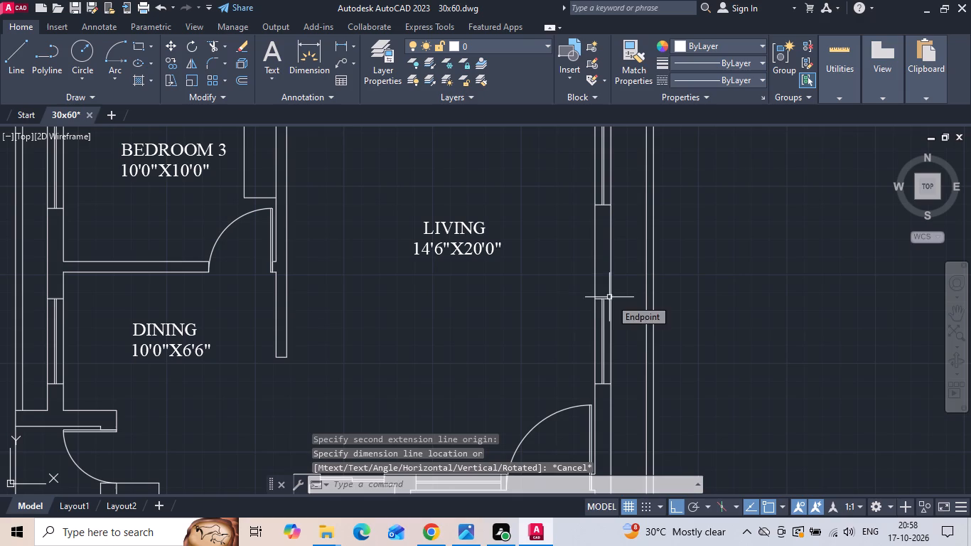
Move the lower living room window 1 inch down along the outer wall.
left_click_drag(575, 292, 584, 315)
left_click(626, 390)
right_click(626, 387)
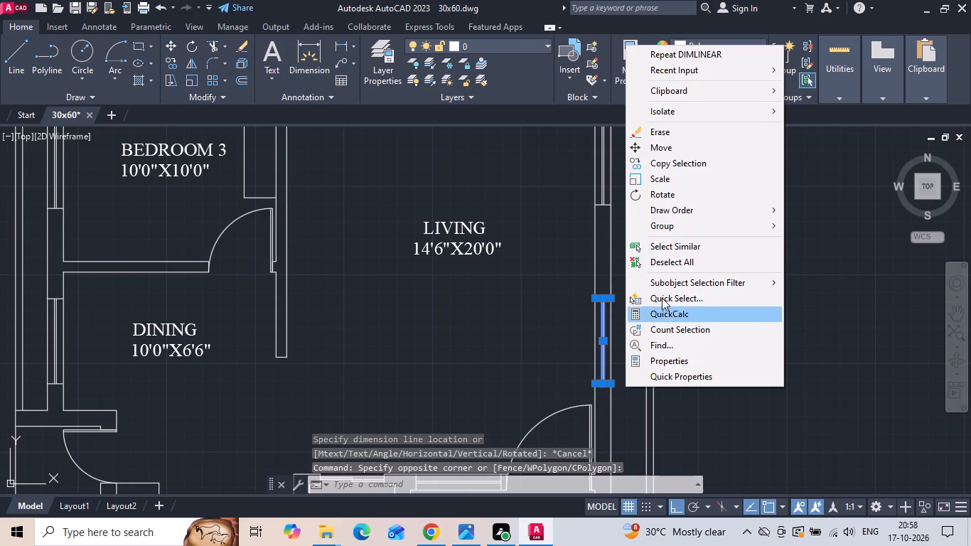
left_click(695, 151)
left_click_drag(749, 269, 749, 277)
type("1")
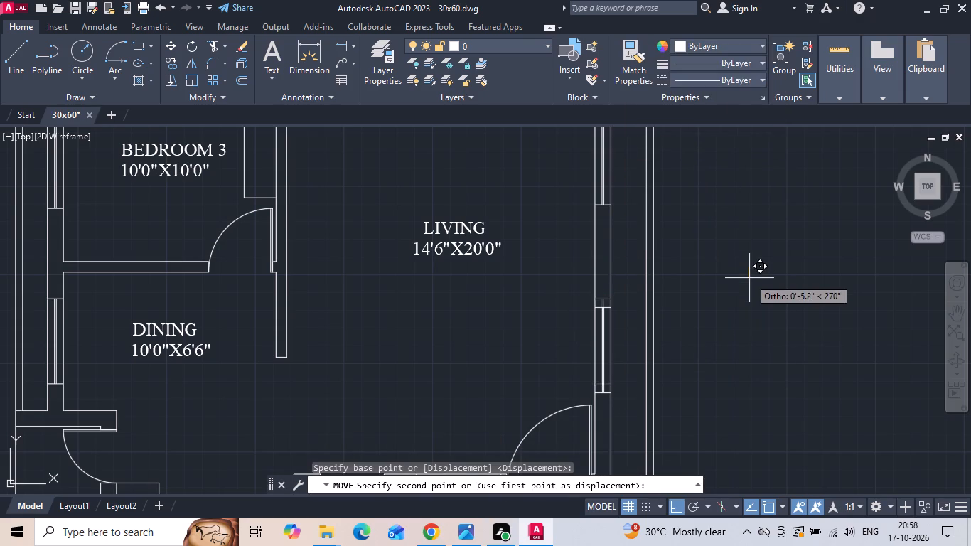
key("space")
Move the lower living room window a further 6 inches down the wall, and save the drawing.
scroll(680, 241, "down", 1)
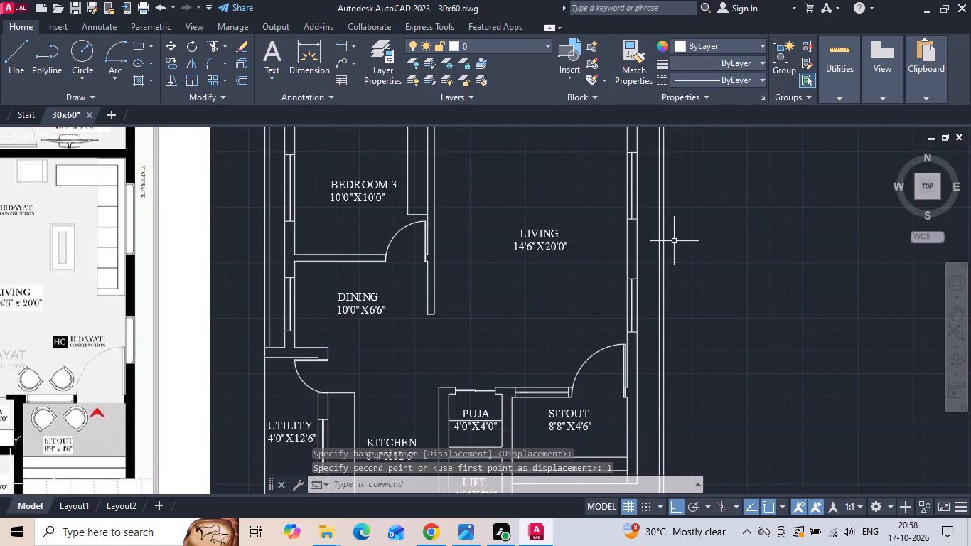
scroll(645, 362, "up", 1)
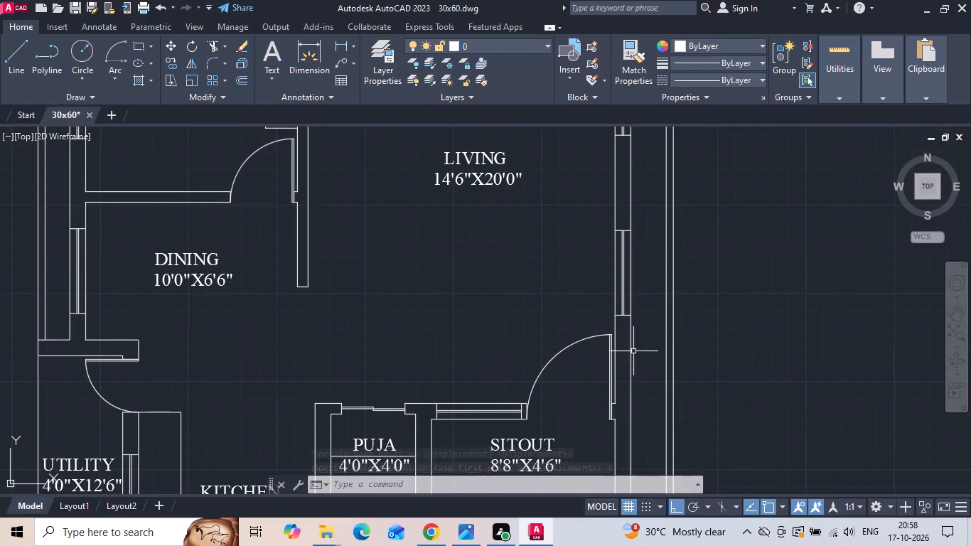
left_click_drag(606, 327, 617, 309)
left_click(644, 213)
right_click(643, 213)
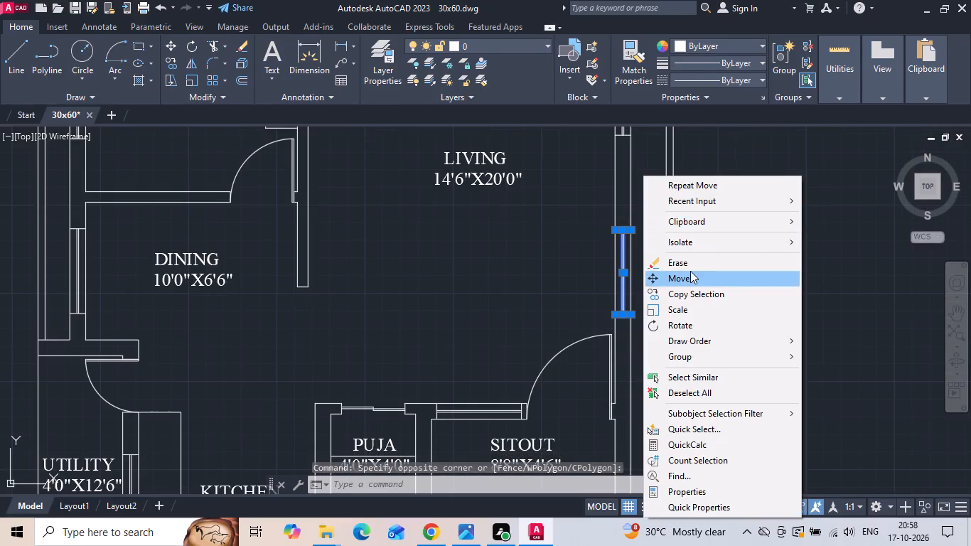
left_click(690, 271)
left_click_drag(790, 292, 790, 331)
type("6")
key("space")
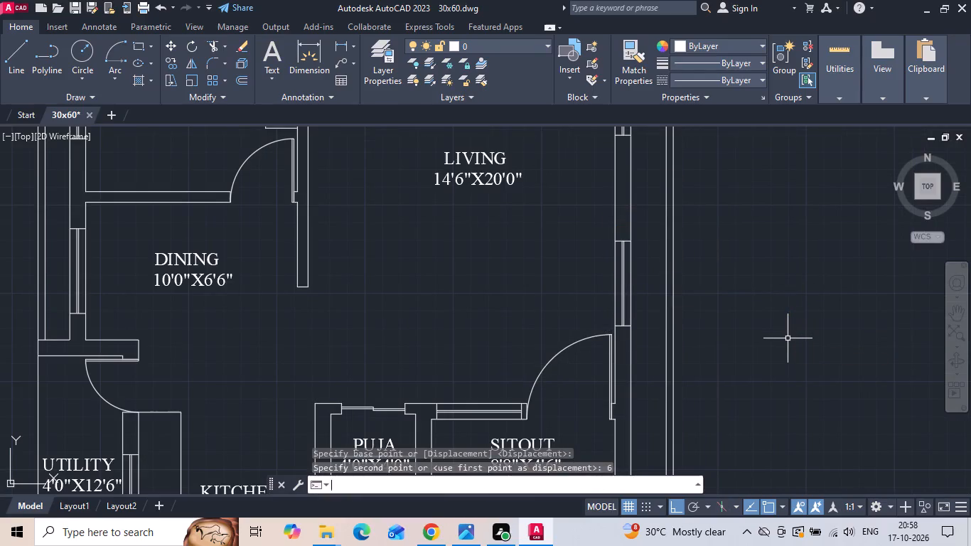
key("ctrl+s")
key("ctrl+s")
key("ctrl+s")
key("ctrl+s")
key("ctrl+s")
key("ctrl+s")
key("ctrl+s")
key("ctrl+s")
key("ctrl+s")
key("ctrl+s")
key("ctrl+s")
key("ctrl+s")
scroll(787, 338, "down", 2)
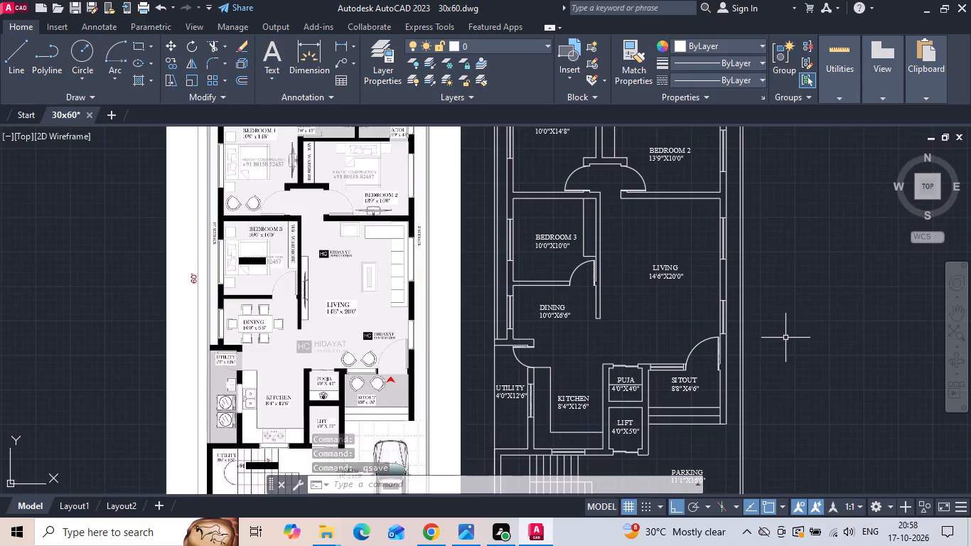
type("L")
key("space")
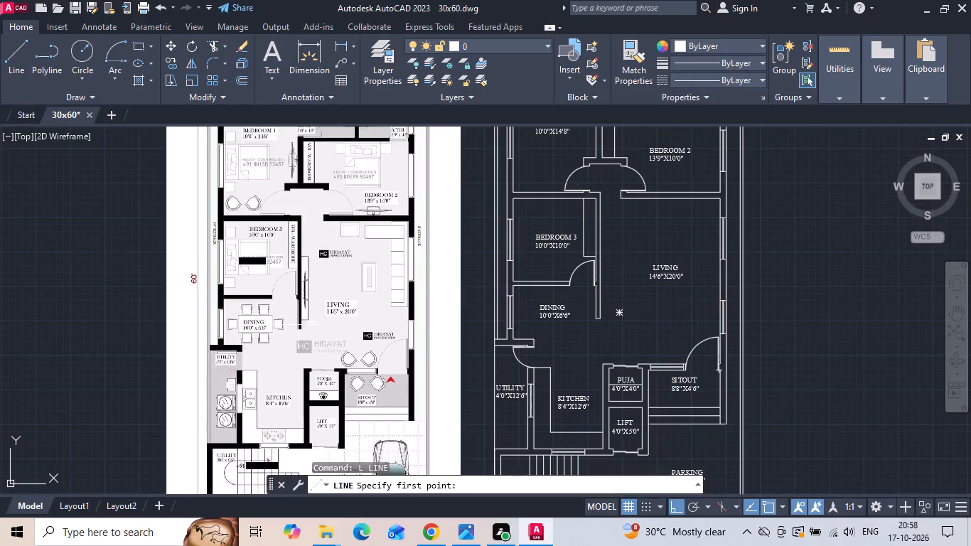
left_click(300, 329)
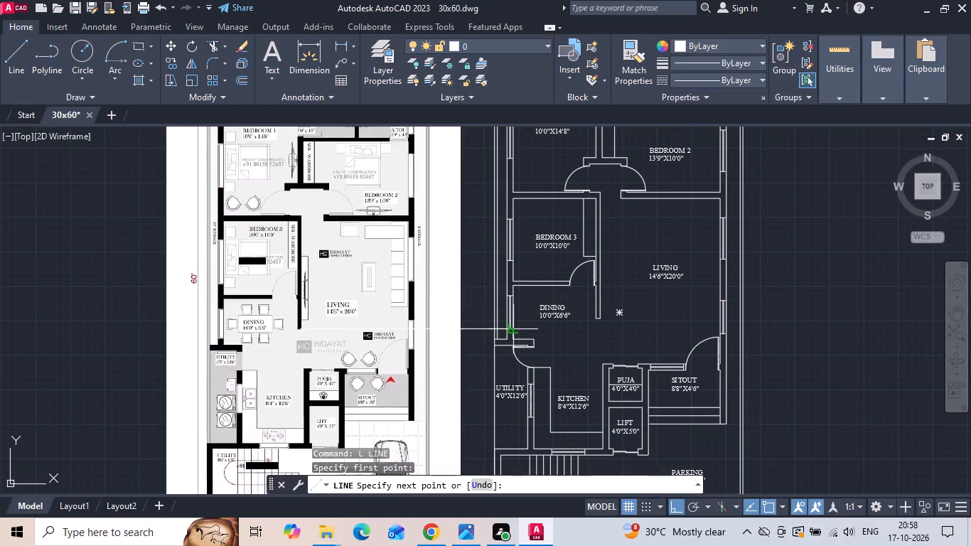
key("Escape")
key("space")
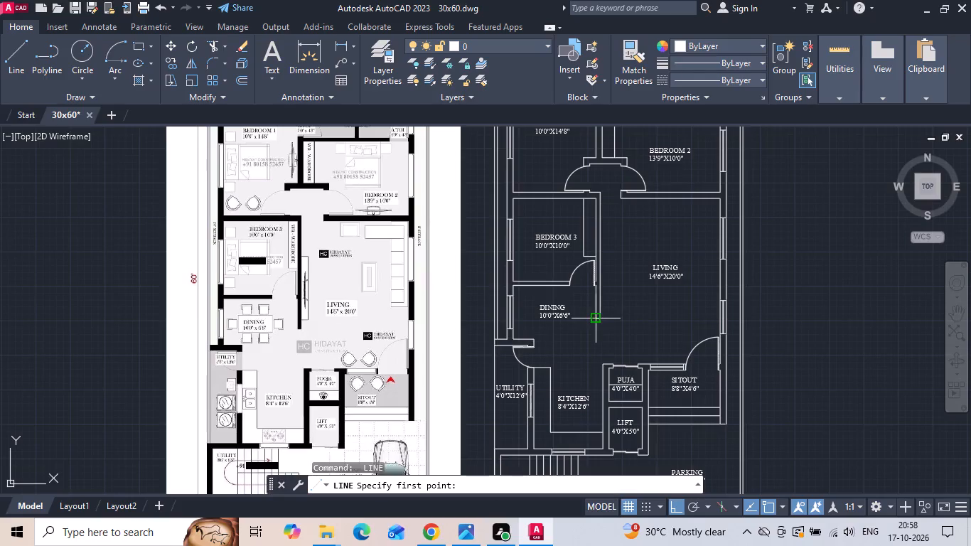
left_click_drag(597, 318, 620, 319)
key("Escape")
Save the drawing.
key("ctrl+s")
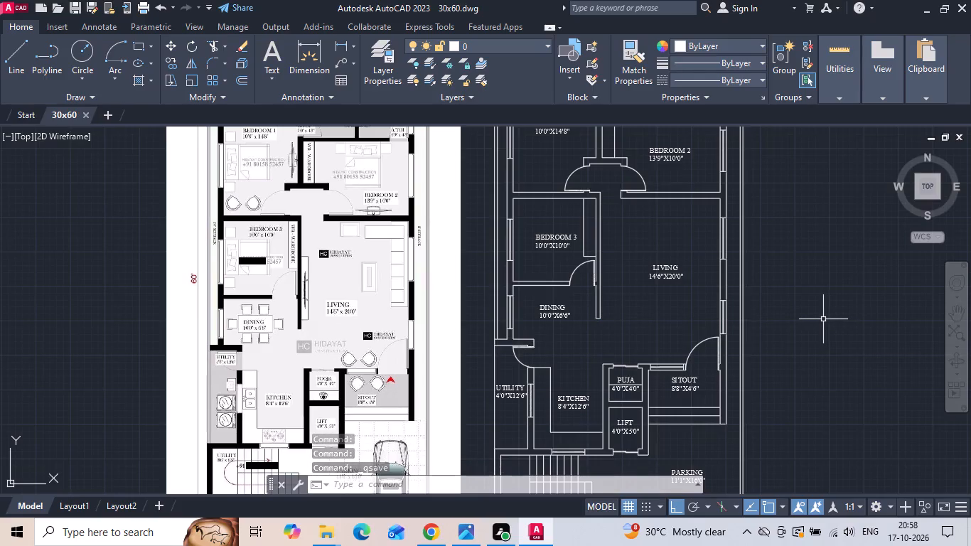
key("ctrl+s")
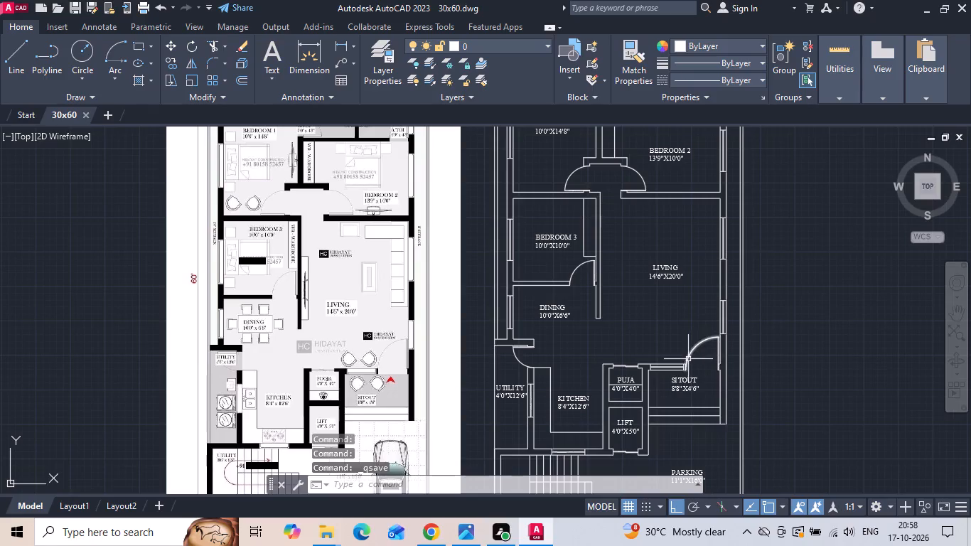
Move the SITOUT room label straight down about 1 foot within the sitout.
scroll(688, 380, "up", 2)
left_click(688, 380)
left_click(680, 380)
right_click(678, 379)
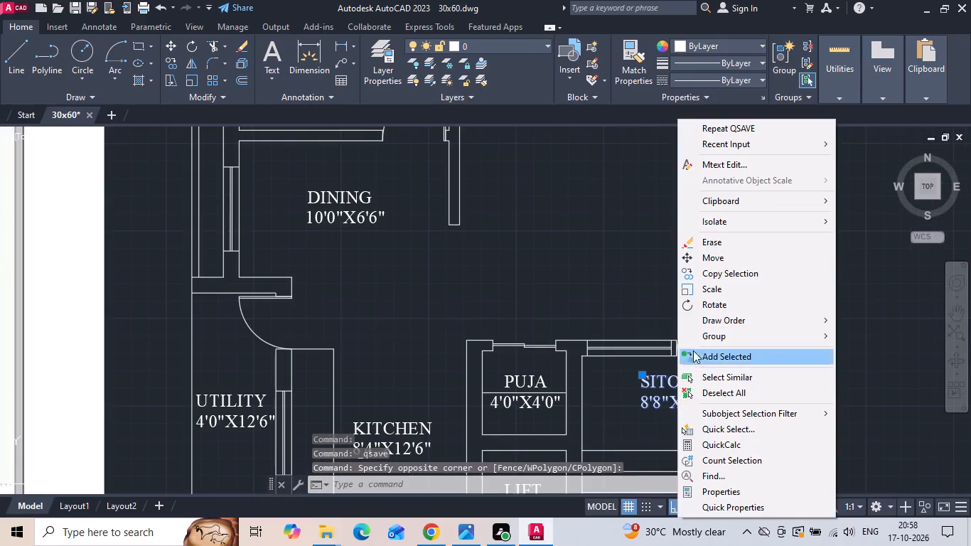
left_click(724, 255)
middle_click_drag(715, 407, 701, 332)
left_click_drag(707, 306, 709, 324)
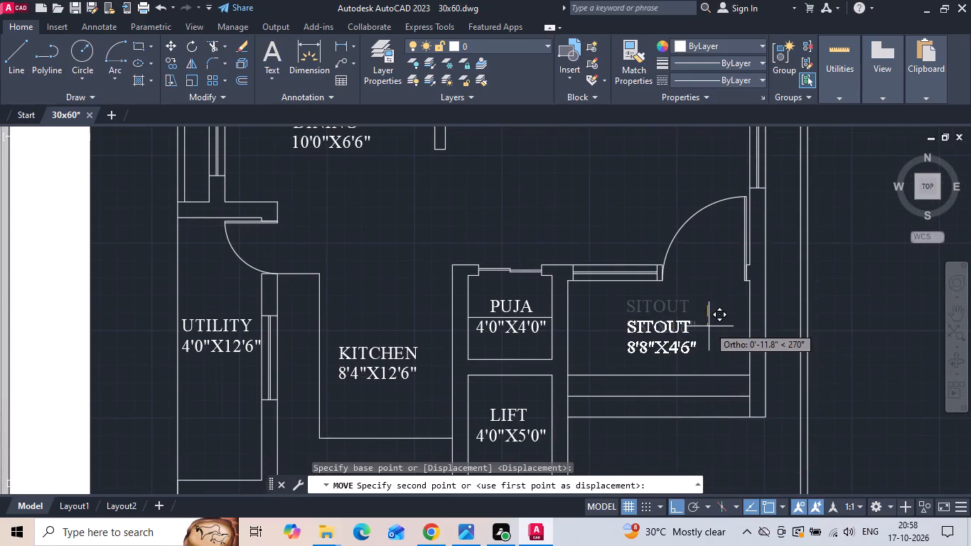
left_click(708, 322)
Add the multiline text "WA-WARDROBE" inside the wardrobe strip along Bedroom 1's upper wall.
scroll(678, 336, "down", 3)
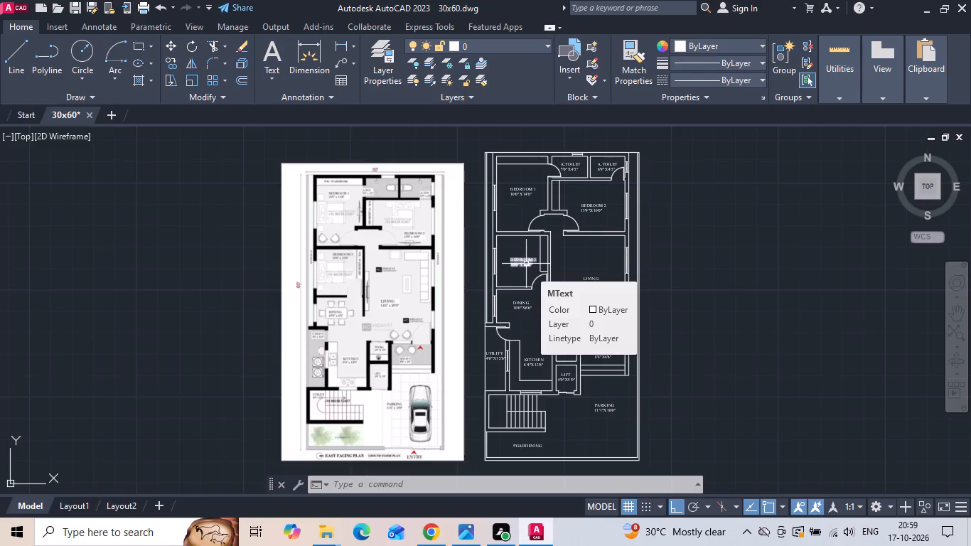
scroll(283, 188, "up", 2)
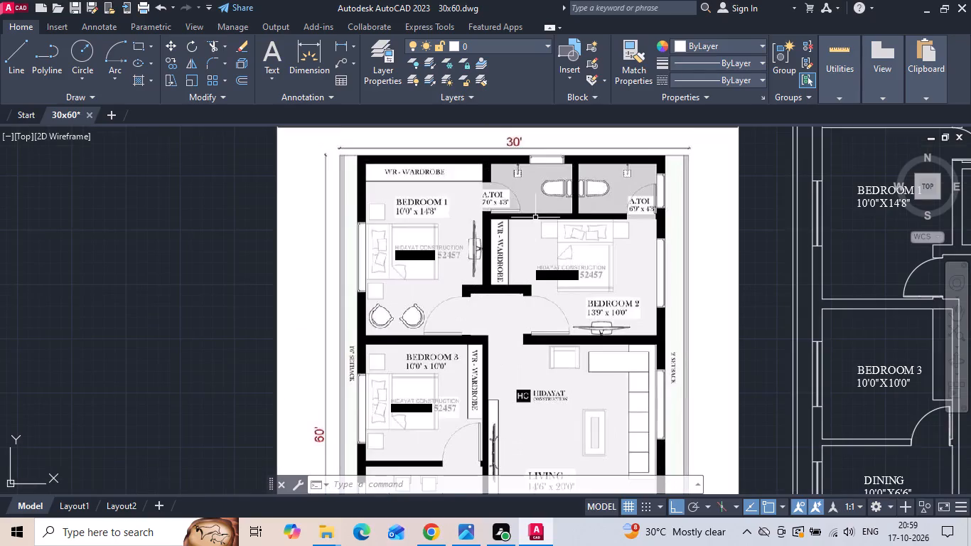
scroll(379, 326, "down", 1)
scroll(737, 173, "up", 3)
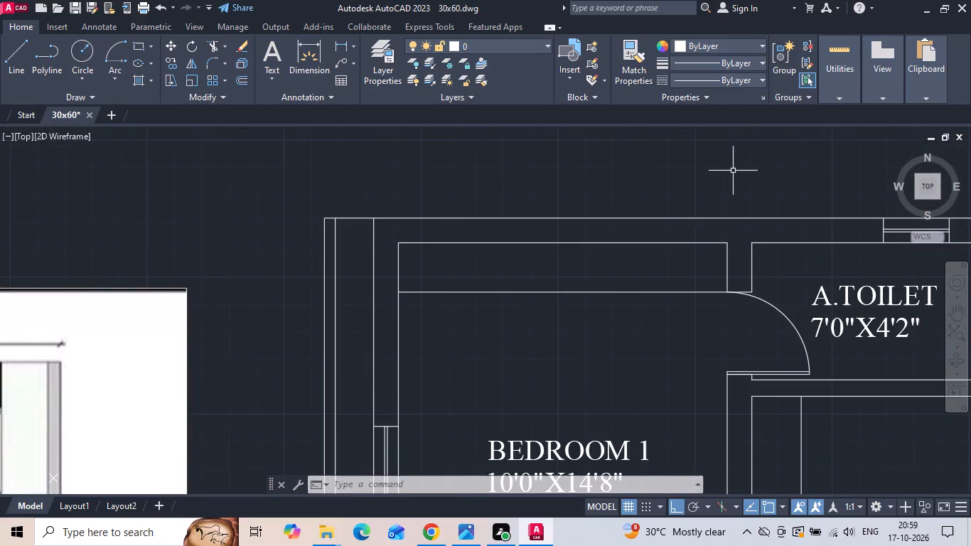
key("m")
type("TEXT")
key("space")
scroll(465, 238, "up", 1)
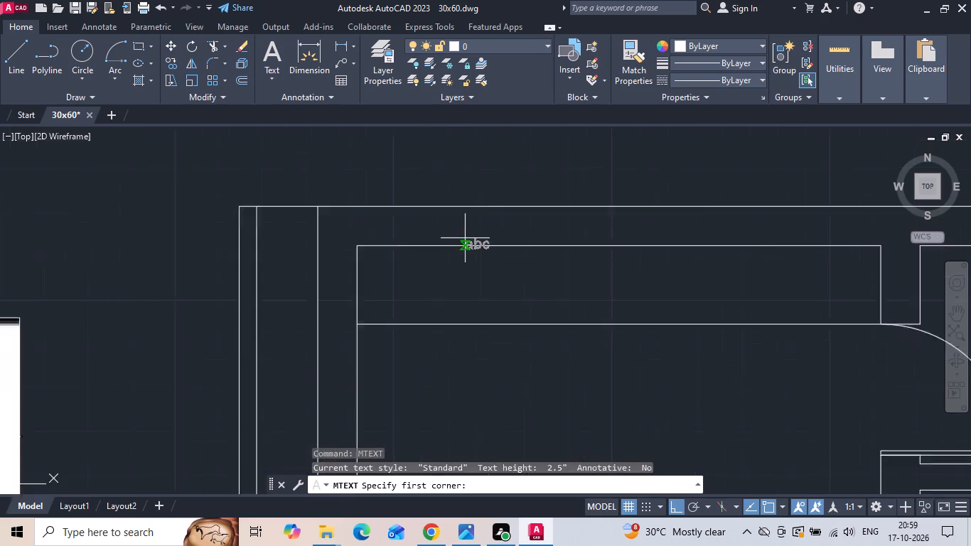
scroll(465, 238, "up", 1)
left_click_drag(415, 273, 415, 285)
left_click(621, 315)
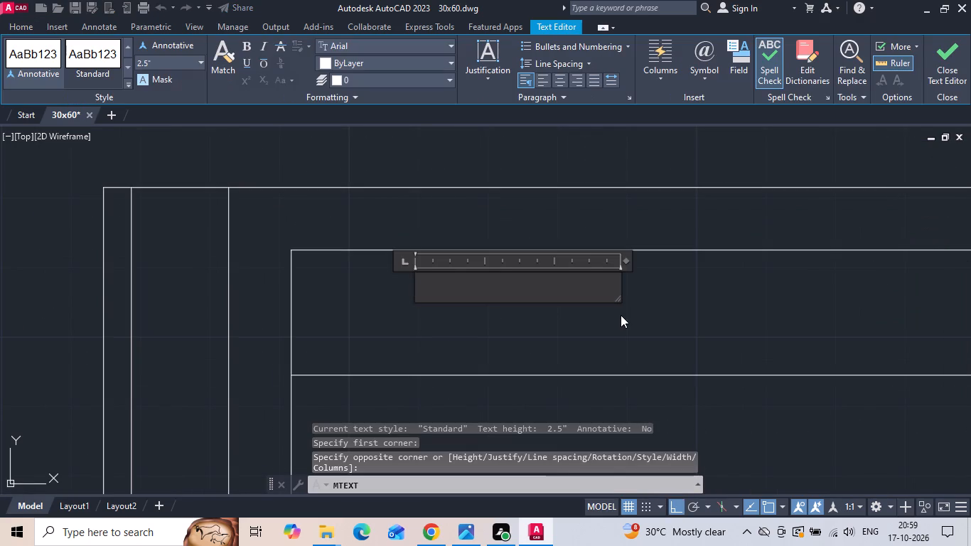
type("WA")
key("minus")
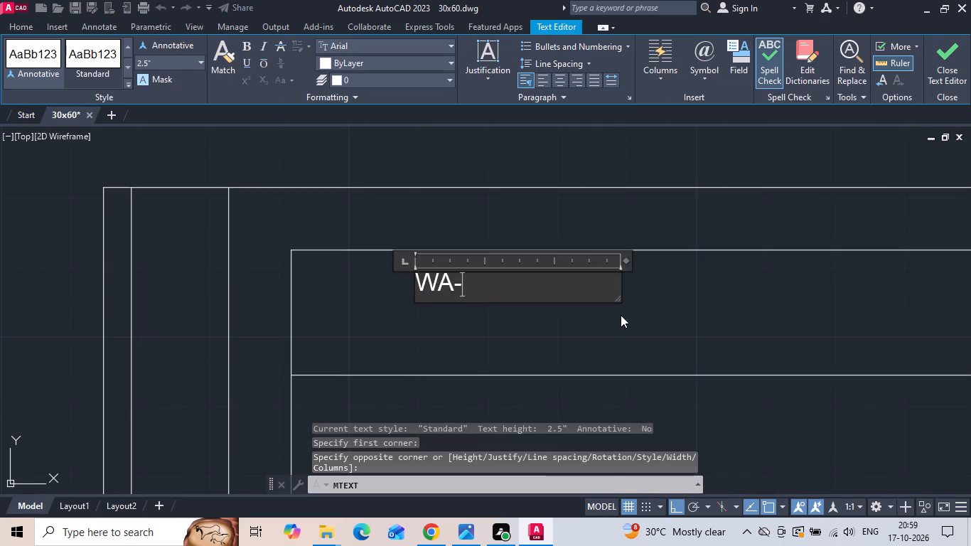
type("WARDE")
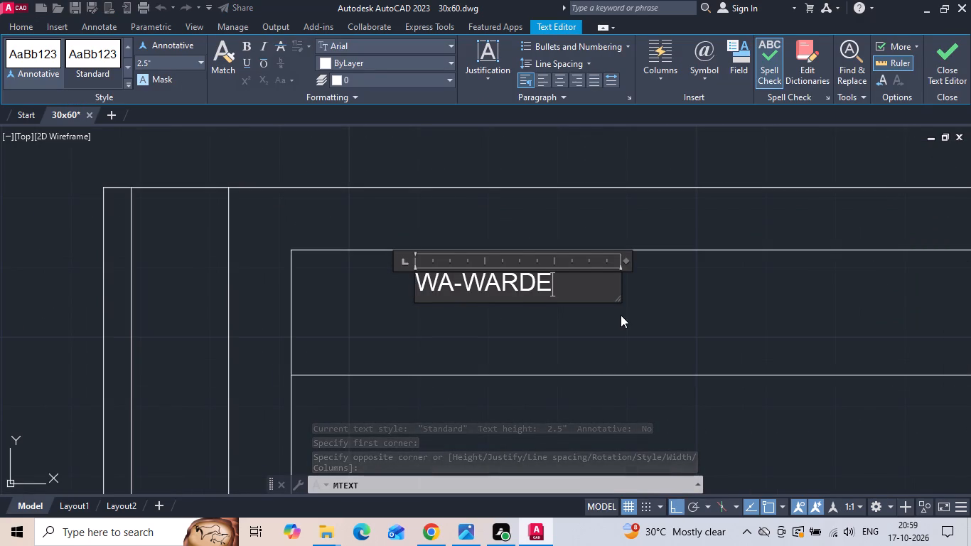
key("BackSpace")
key("BackSpace")
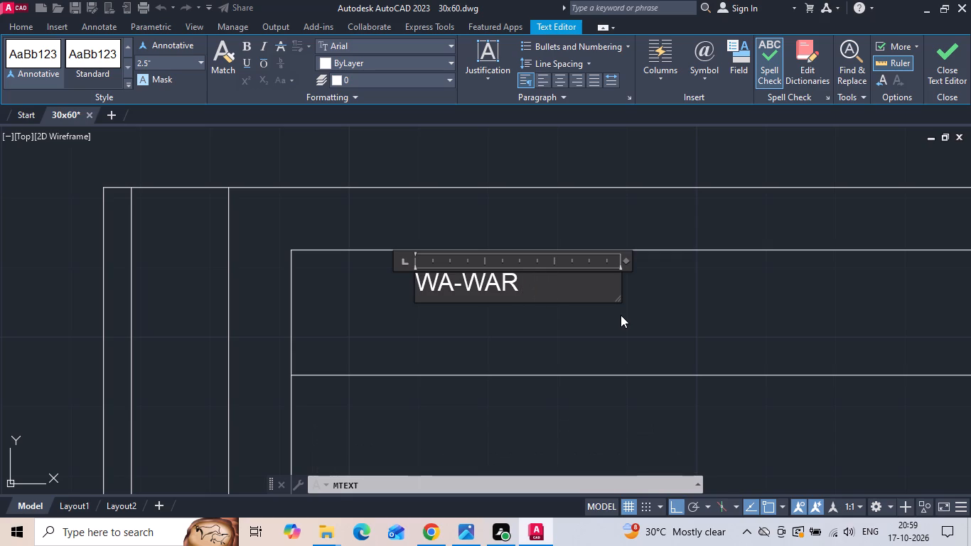
key("d")
type("ROBE")
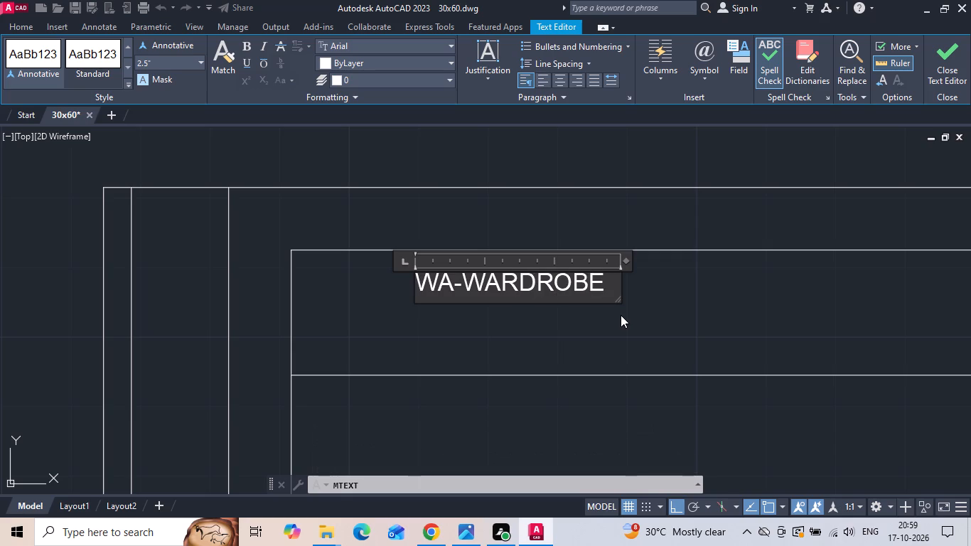
Set the WA-WARDROBE text height to 4 inches and finish the text.
key("ctrl+a")
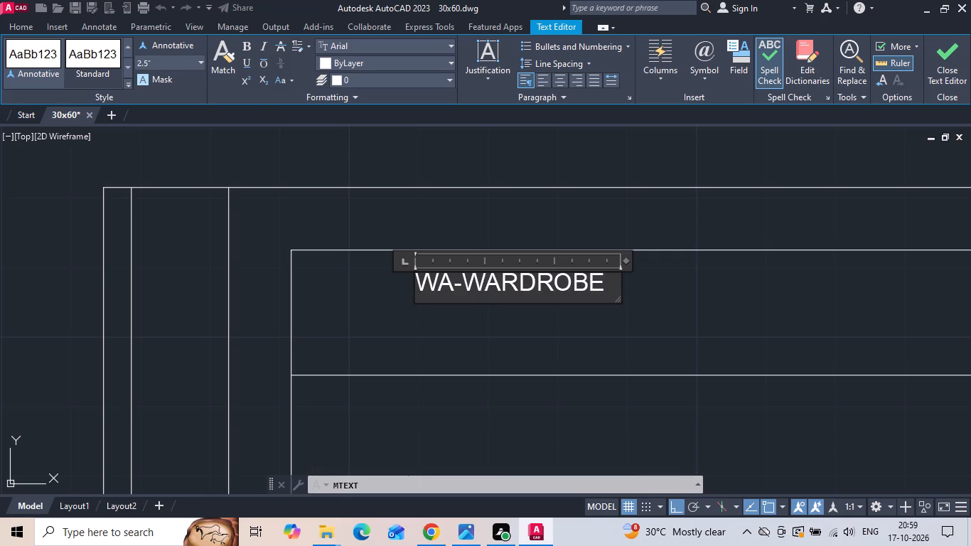
left_click(178, 65)
key("BackSpace")
type("4\"")
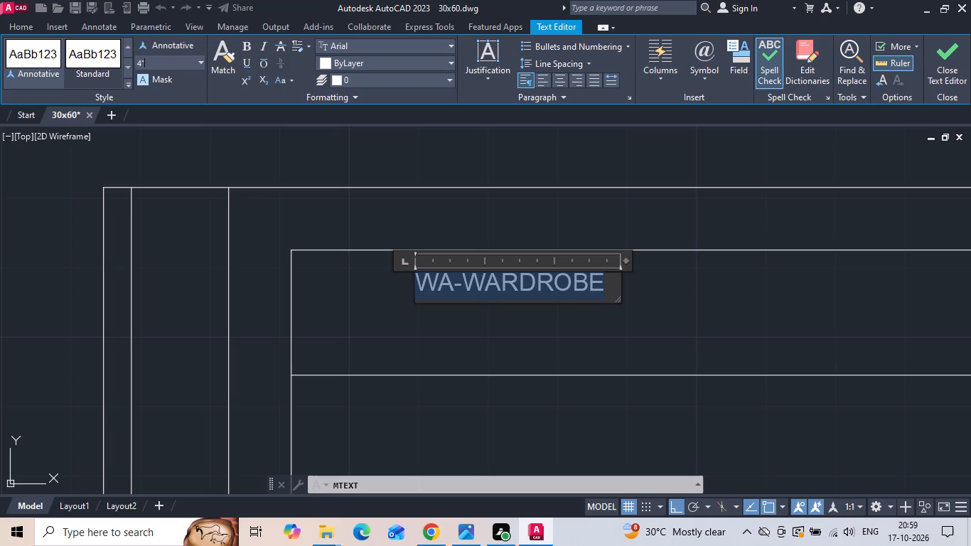
key("Return")
scroll(291, 156, "down", 1)
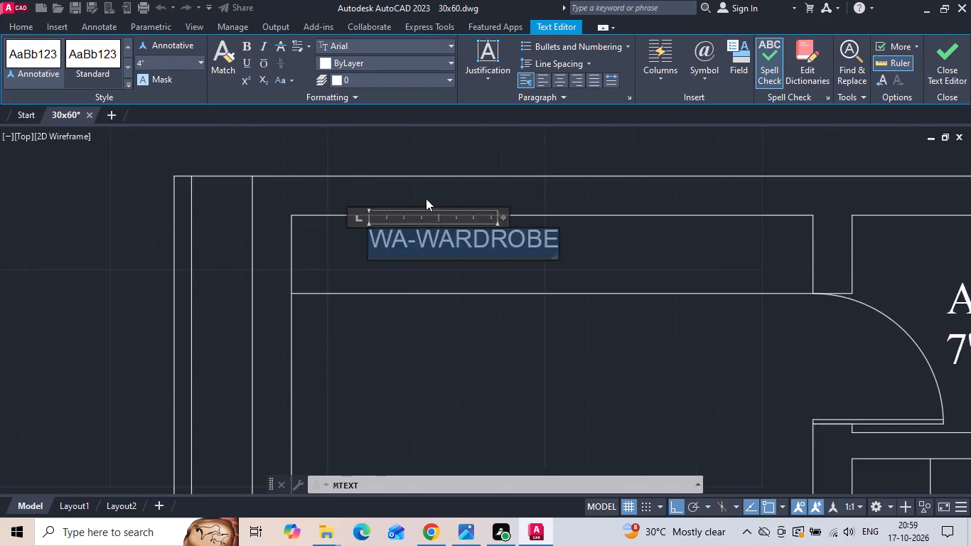
scroll(426, 198, "down", 1)
left_click(446, 294)
Move the WA-WARDROBE label freely, with ortho off, to the middle of Bedroom 1's wardrobe strip.
left_click(460, 218)
right_click(460, 218)
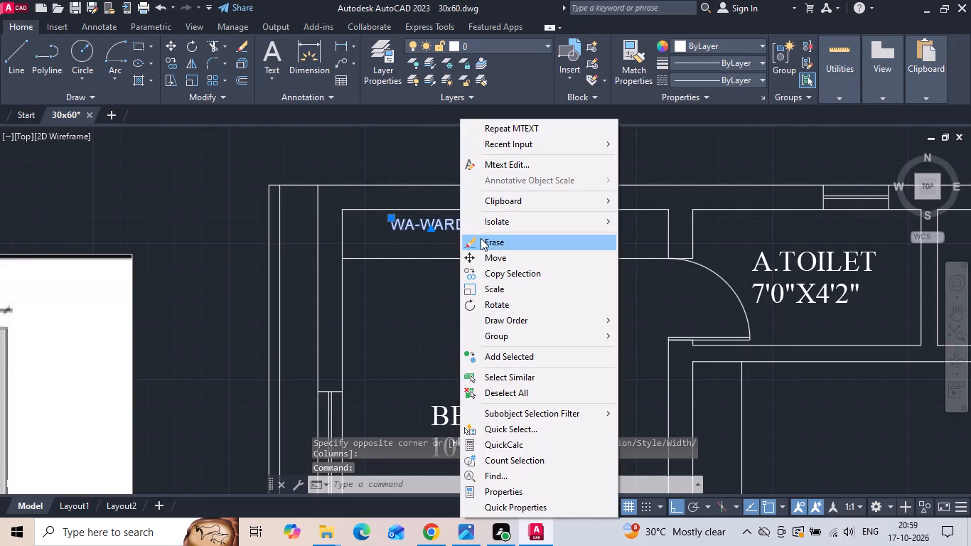
left_click(485, 255)
left_click(498, 314)
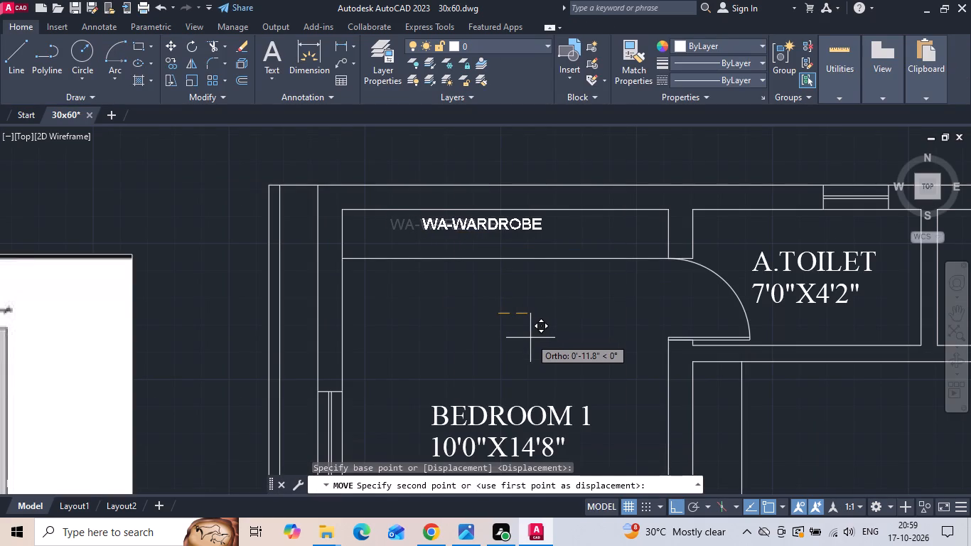
key("F8")
left_click(554, 320)
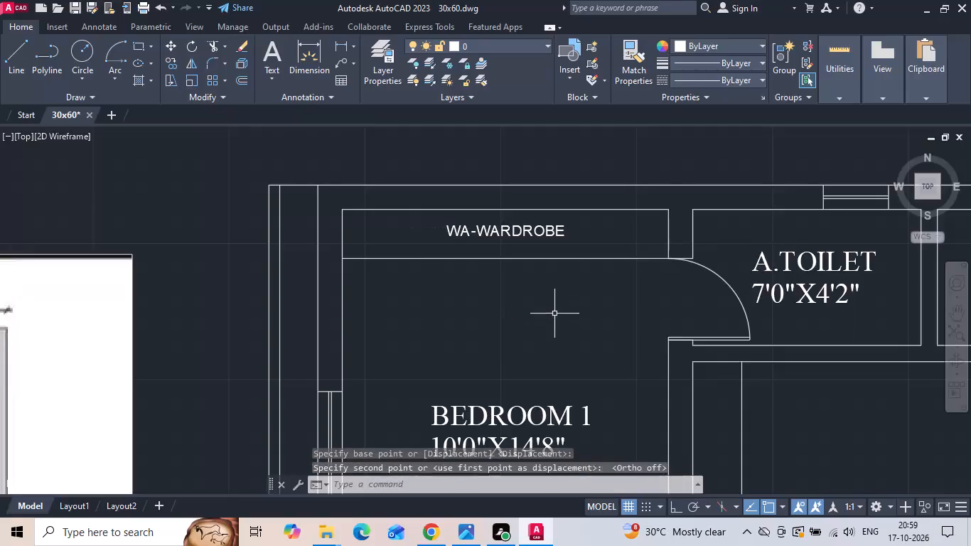
Copy the WA-WARDROBE label from Bedroom 1 into Bedroom 2, just beside that room's wardrobe.
left_click(528, 227)
right_click(527, 227)
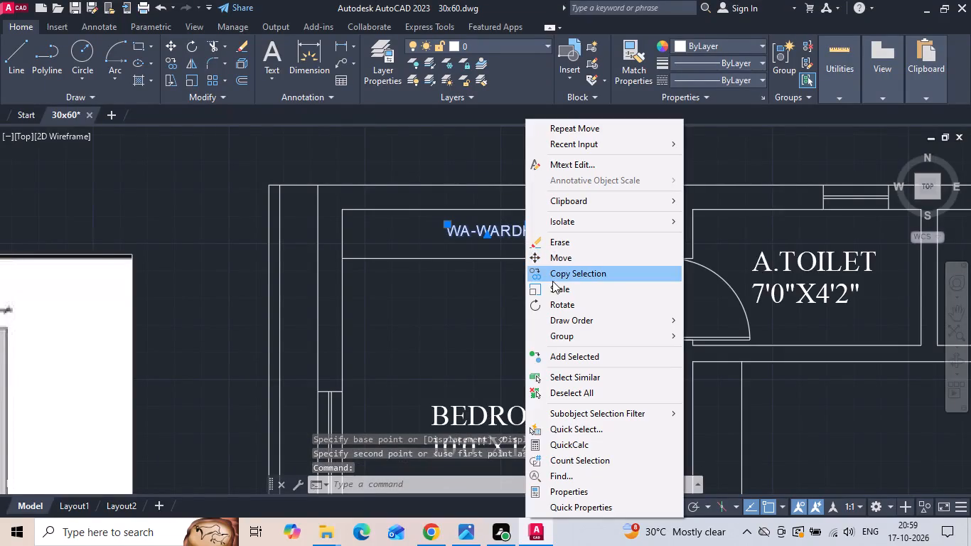
left_click(552, 281)
scroll(446, 253, "down", 2)
left_click(468, 242)
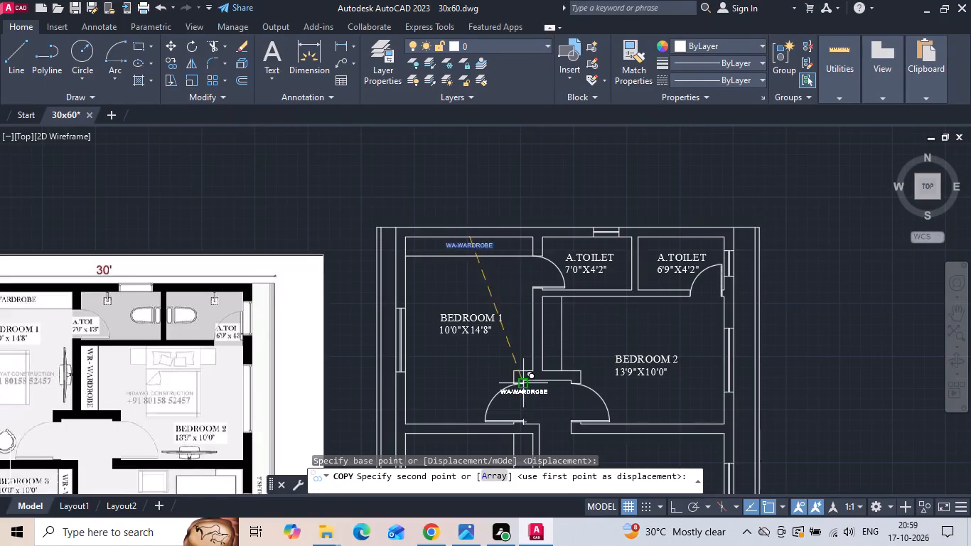
middle_click_drag(521, 384, 518, 212)
middle_click_drag(547, 168, 539, 272)
scroll(555, 243, "up", 1)
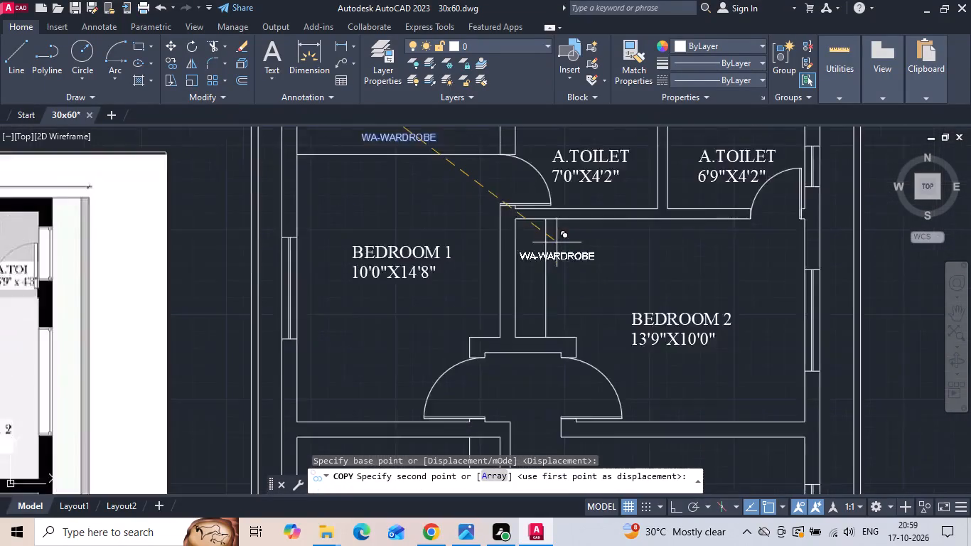
scroll(557, 242, "up", 1)
scroll(605, 266, "down", 2)
scroll(645, 286, "up", 1)
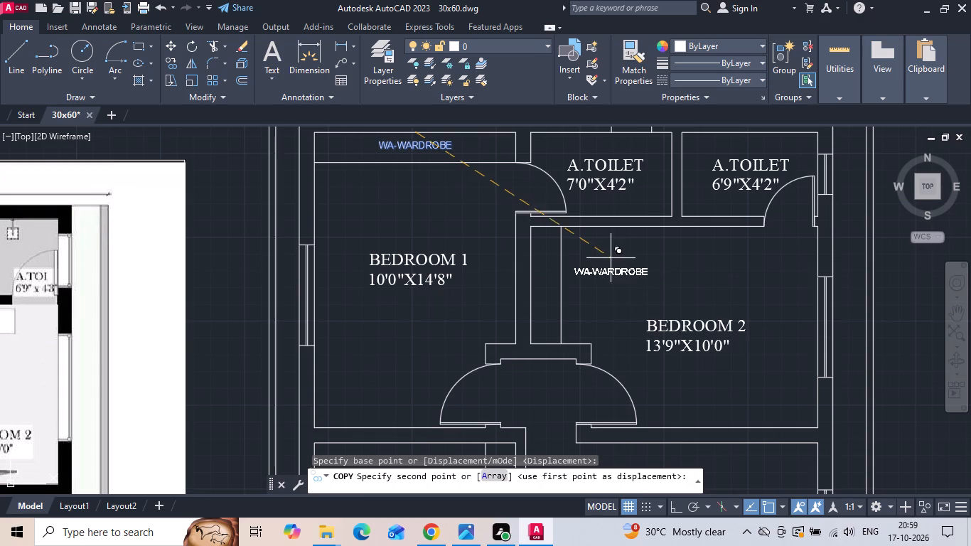
left_click(607, 253)
key("Escape")
Rotate the copied WA-WARDROBE label in Bedroom 2 by 90 degrees, with ortho on, so it reads vertically.
left_click_drag(608, 253, 605, 283)
left_click(605, 285)
left_click(599, 264)
right_click(598, 262)
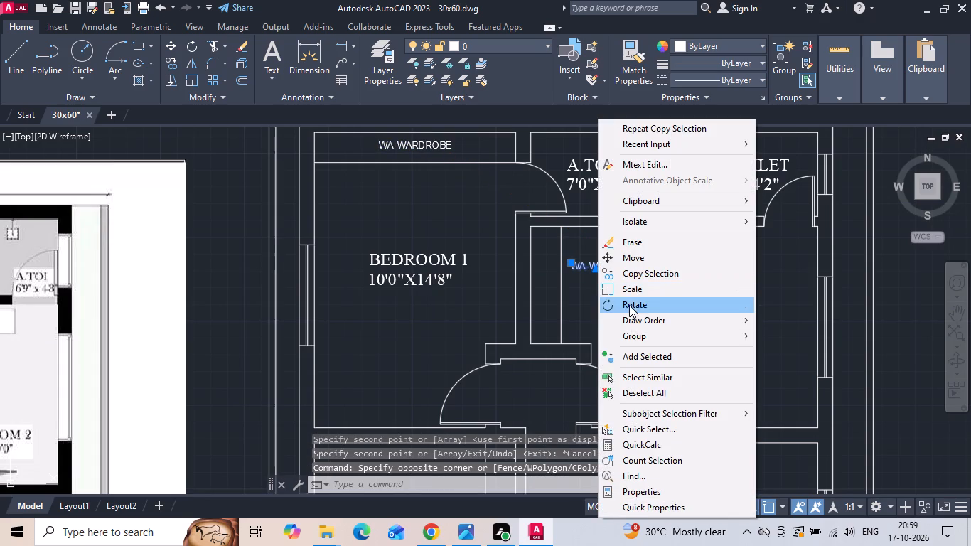
left_click(630, 304)
key("F8")
left_click(635, 264)
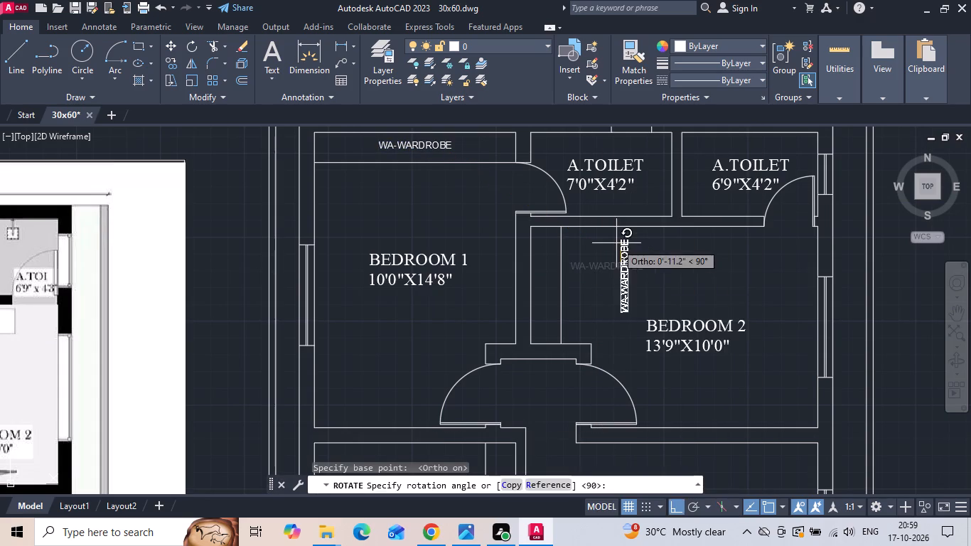
left_click(616, 242)
Move the vertical WA-WARDROBE label horizontally about 3'-11" into Bedroom 2's wardrobe.
left_click(621, 262)
right_click(621, 262)
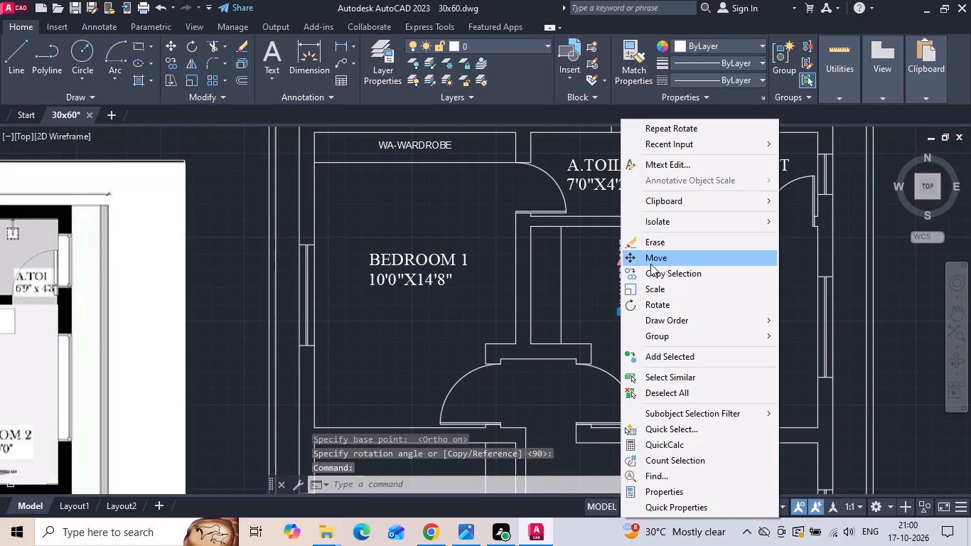
left_click(651, 262)
scroll(653, 262, "up", 1)
left_click(655, 280)
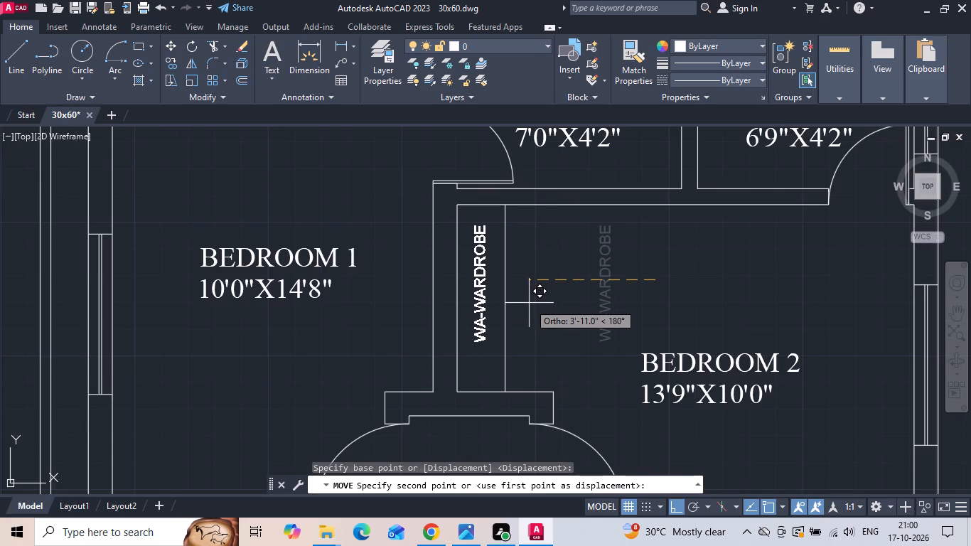
left_click(530, 303)
Move the Bedroom 2 wardrobe label straight down about 6 inches to centre it along the wardrobe.
left_click(476, 276)
right_click(477, 276)
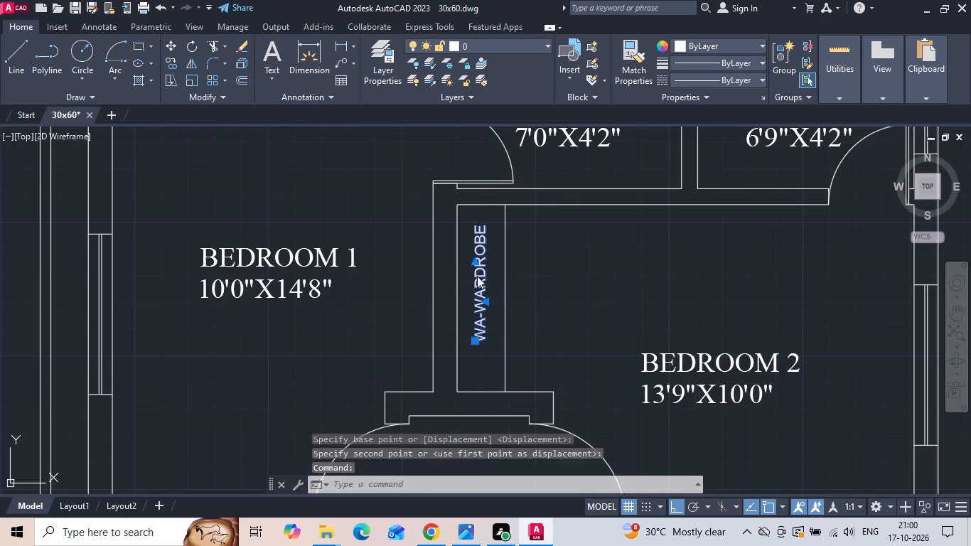
left_click(505, 262)
left_click(584, 270)
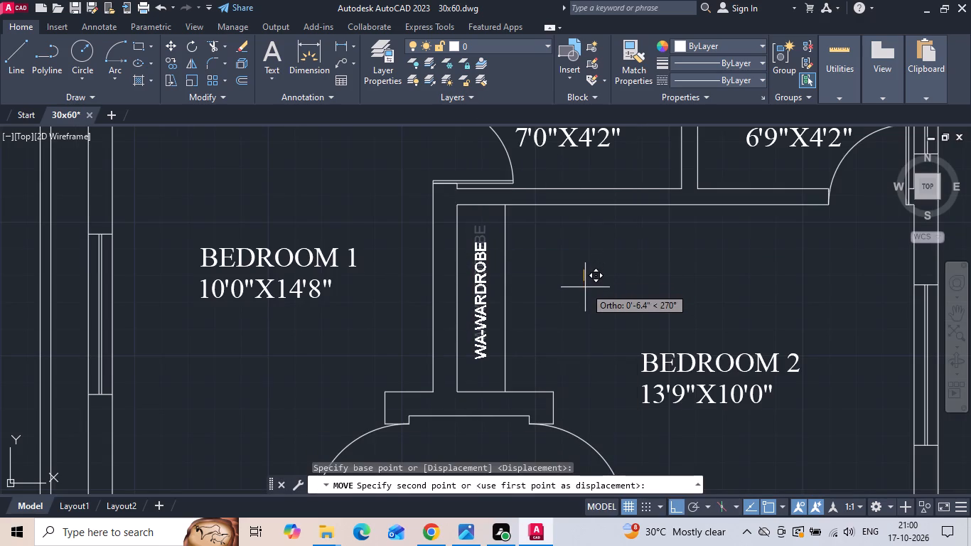
left_click(585, 287)
Copy the vertical WA-WARDROBE label from Bedroom 2's wardrobe corner to the matching corner of Bedroom 3's wardrobe.
left_click(483, 279)
right_click(483, 279)
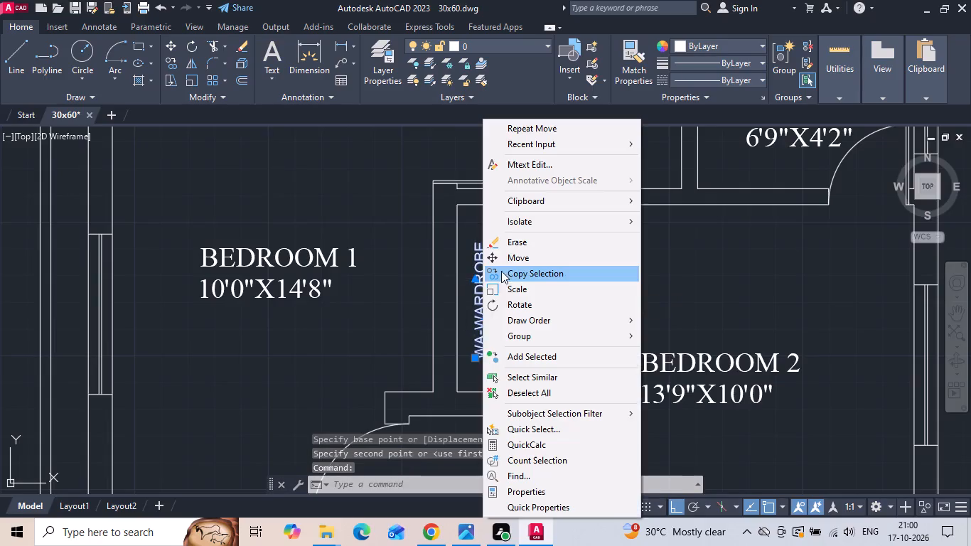
left_click(508, 267)
left_click(461, 207)
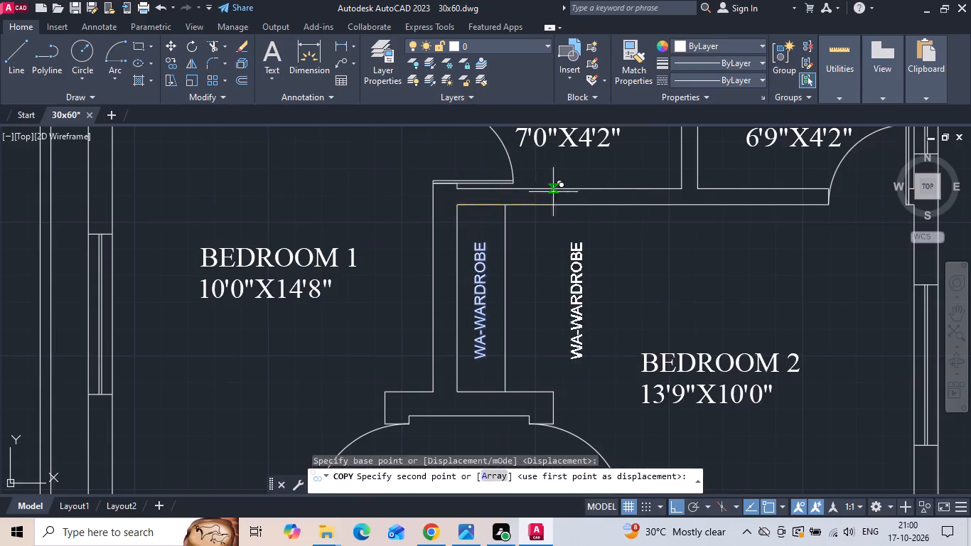
scroll(566, 191, "down", 3)
scroll(538, 285, "up", 2)
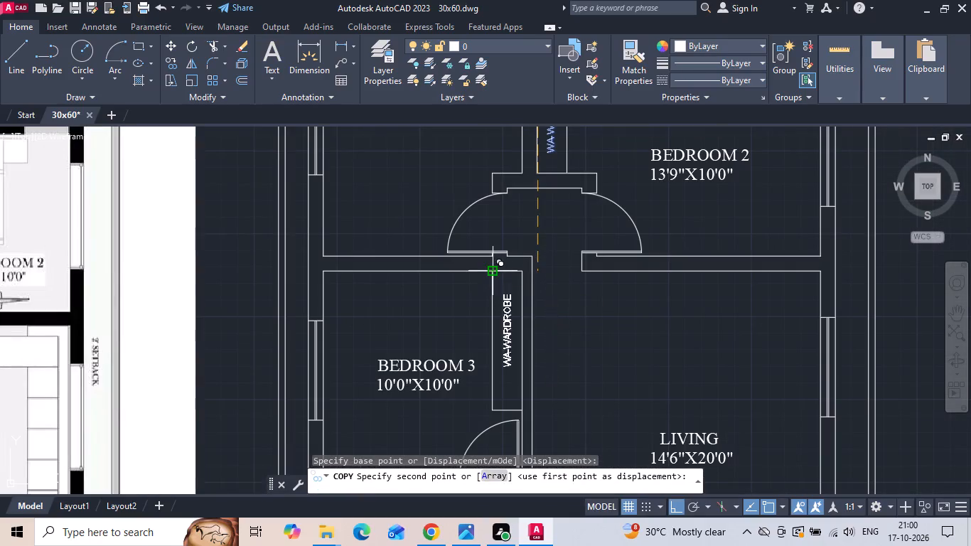
left_click(494, 274)
key("Escape")
Move Bedroom 3's vertical WA-WARDROBE label slightly down and slightly right to centre it within the wardrobe.
left_click(505, 315)
right_click(505, 315)
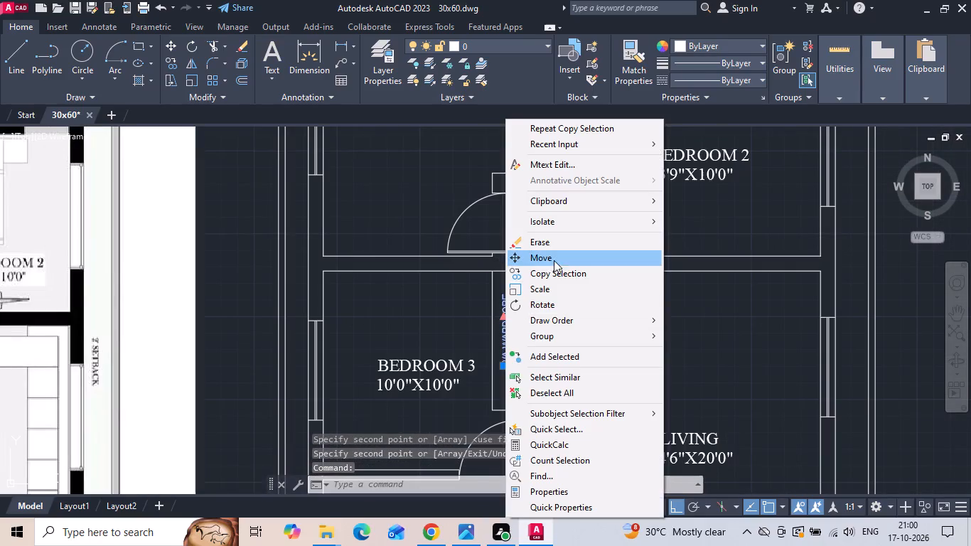
left_click(555, 257)
middle_click_drag(555, 345, 570, 284)
scroll(580, 268, "up", 2)
left_click(647, 289)
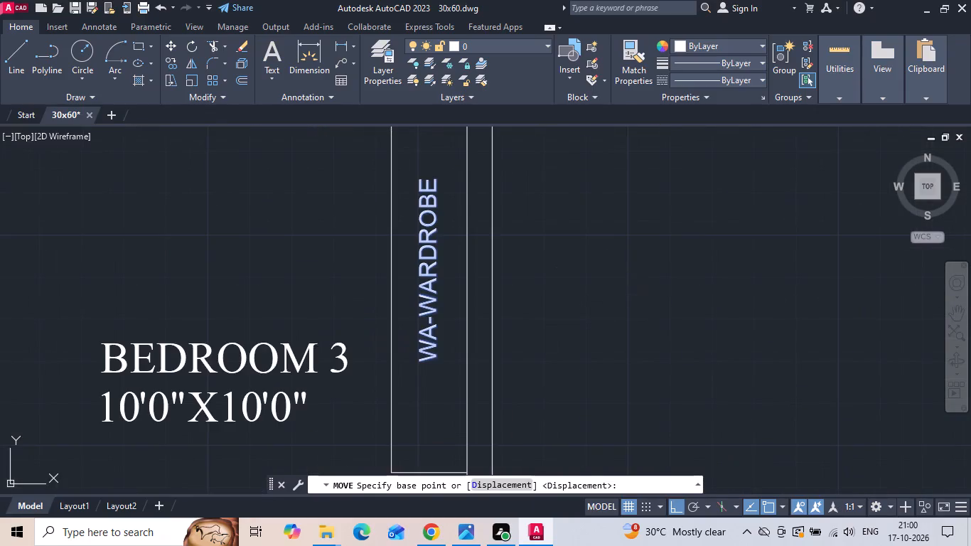
left_click(648, 302)
scroll(648, 302, "down", 2)
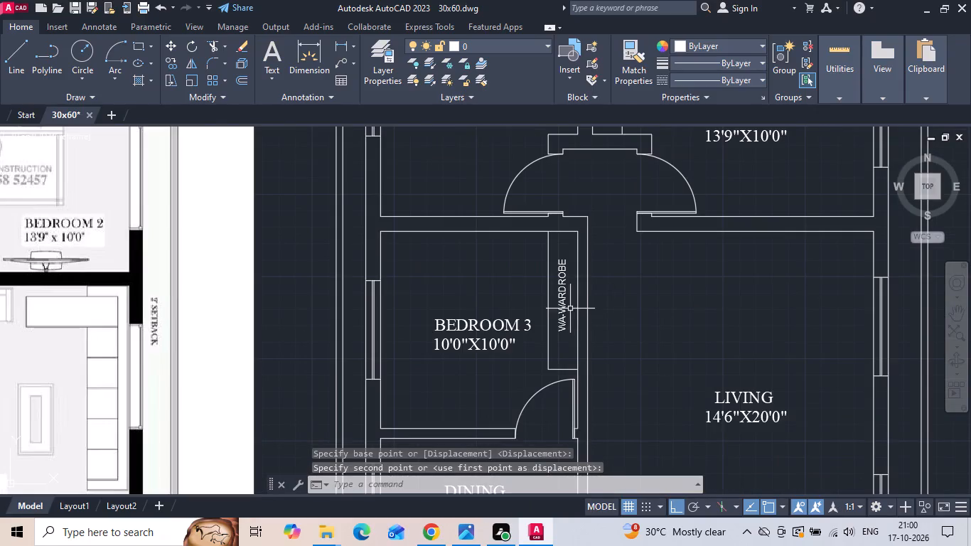
left_click(565, 299)
right_click(565, 299)
left_click(603, 262)
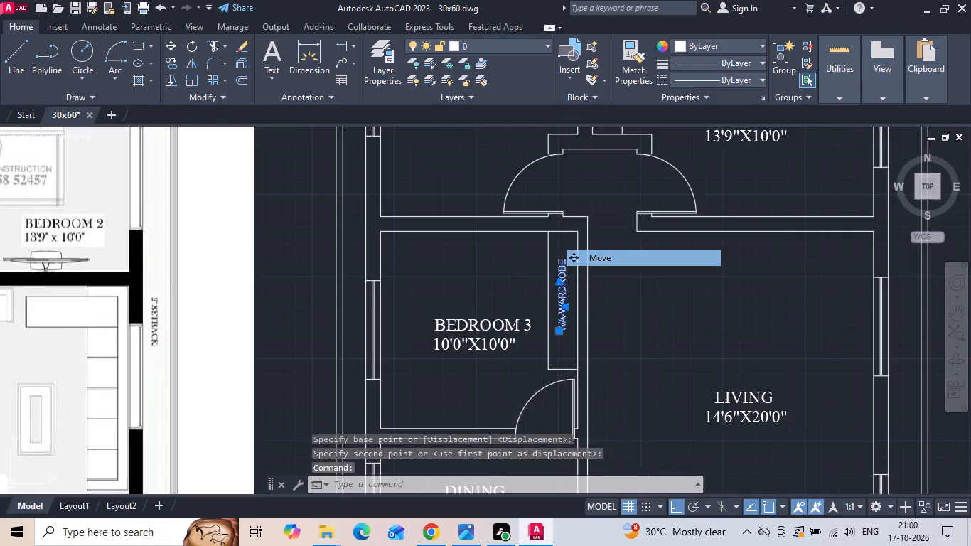
scroll(616, 292, "up", 1)
left_click(644, 316)
left_click(646, 317)
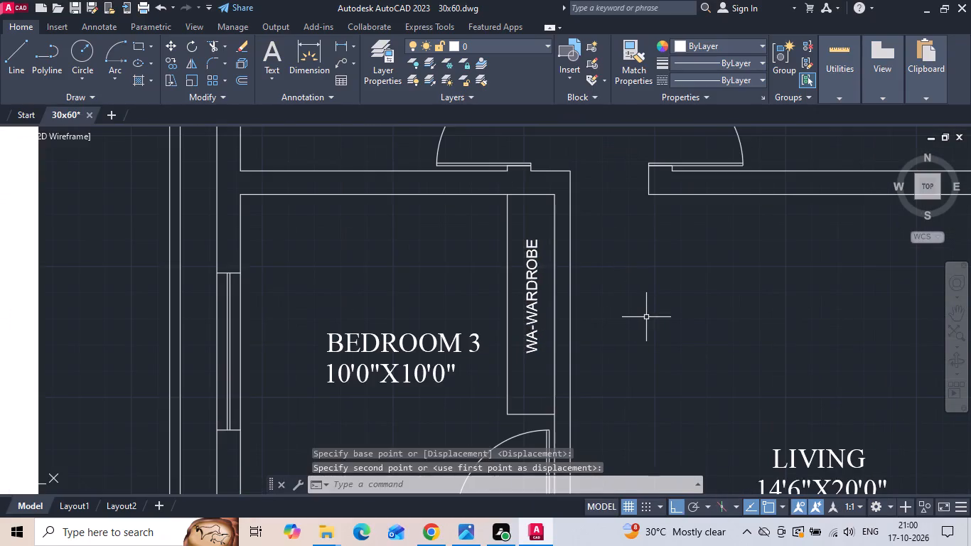
Save the drawing.
key("ctrl+s")
key("ctrl+s")
Copy Bedroom 3's WA-WARDROBE label horizontally into both side setbacks: about 17'-5" east beside the living room and about 10'-8" west.
scroll(646, 318, "down", 2)
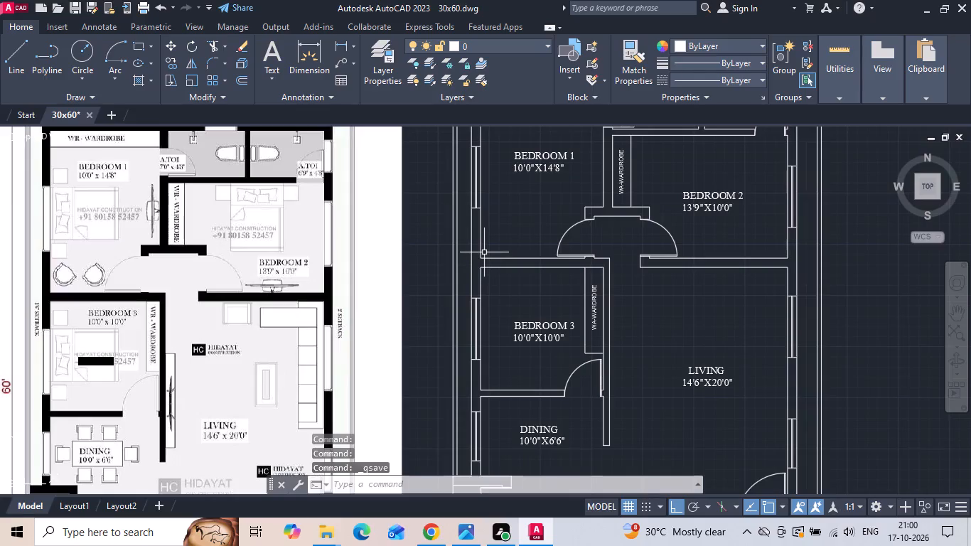
left_click(599, 304)
right_click(599, 304)
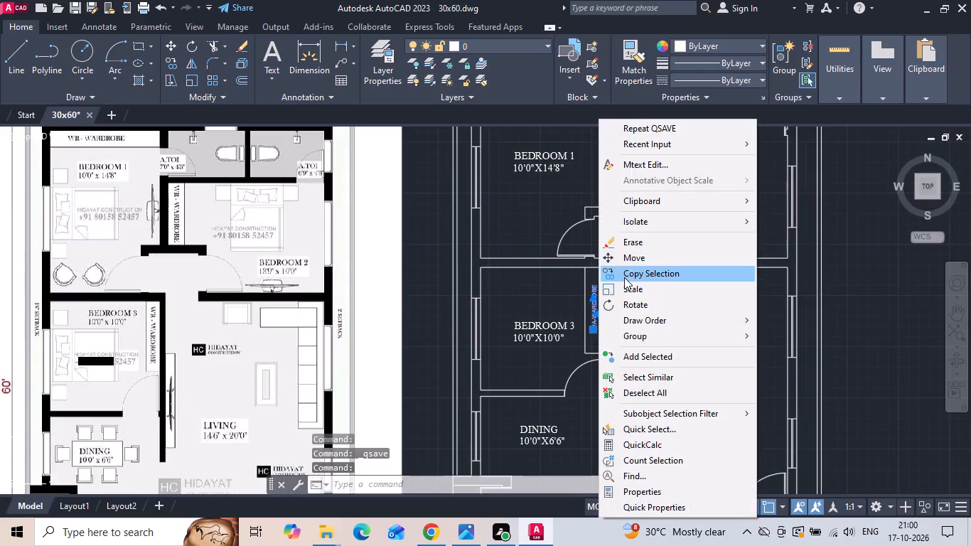
left_click(624, 277)
left_click_drag(624, 282, 644, 287)
scroll(867, 306, "up", 3)
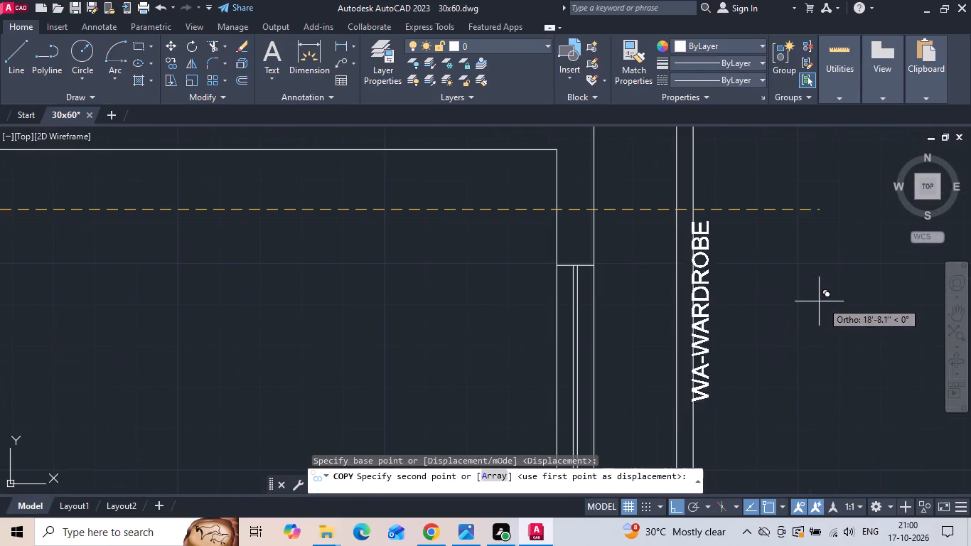
left_click(763, 291)
scroll(761, 289, "down", 3)
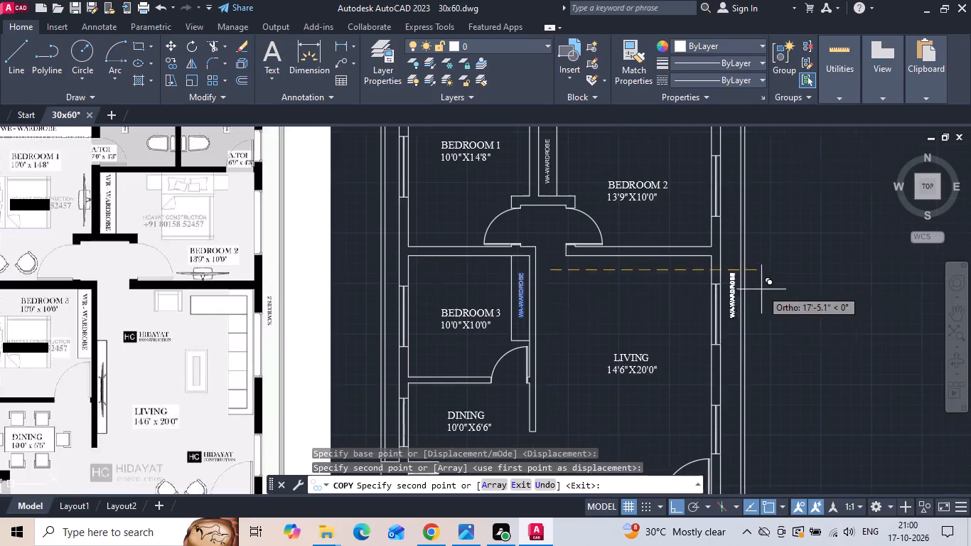
scroll(412, 287, "up", 2)
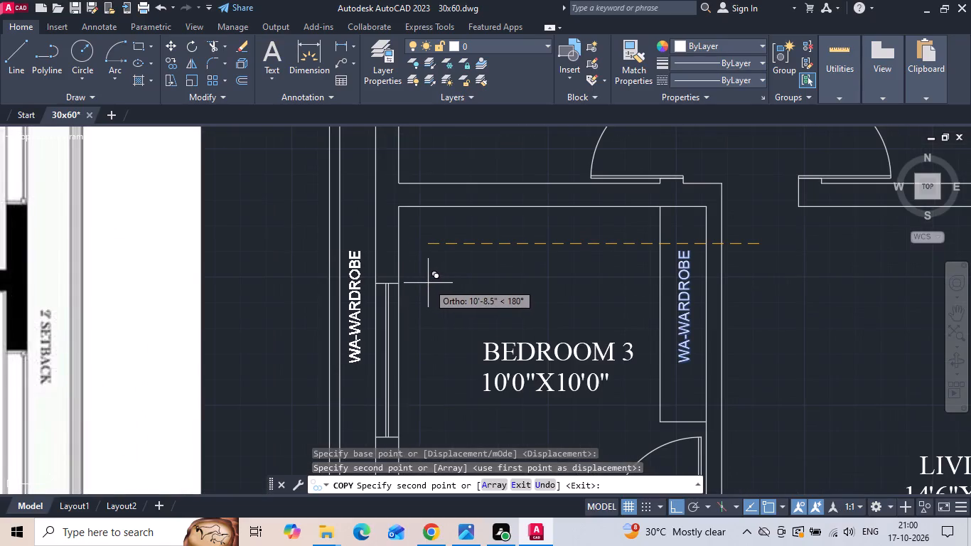
left_click(432, 283)
key("Escape")
Change the label copied into the setback beside Bedroom 3 to 1'6" SETBACK, widening the text frame to fit one line.
double_click(363, 292)
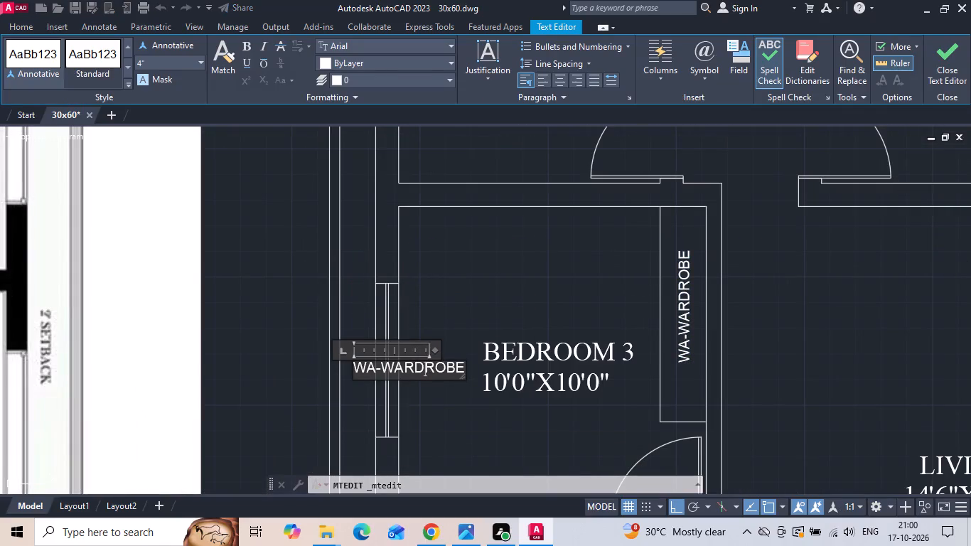
left_click_drag(461, 370, 339, 370)
key("BackSpace")
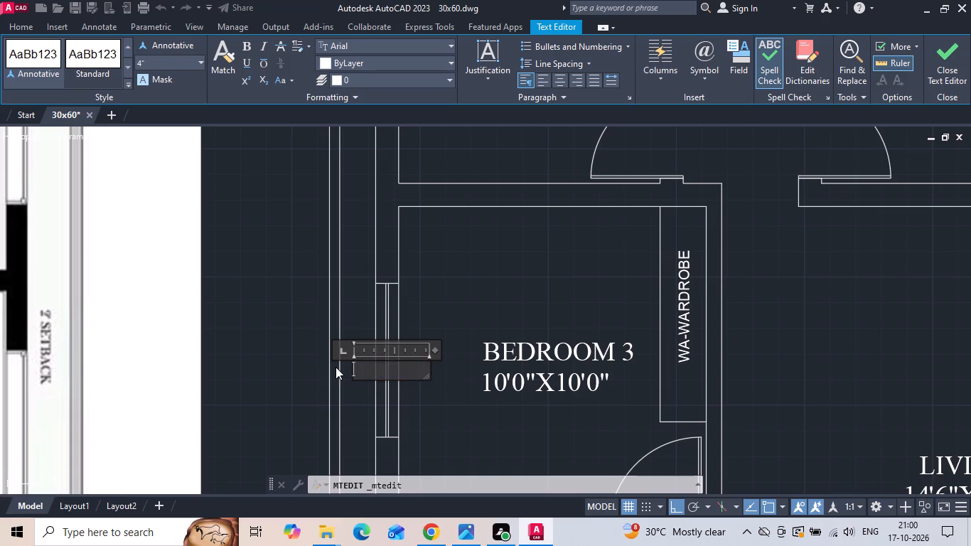
type("1'6\"")
key("space")
type("SETBACK")
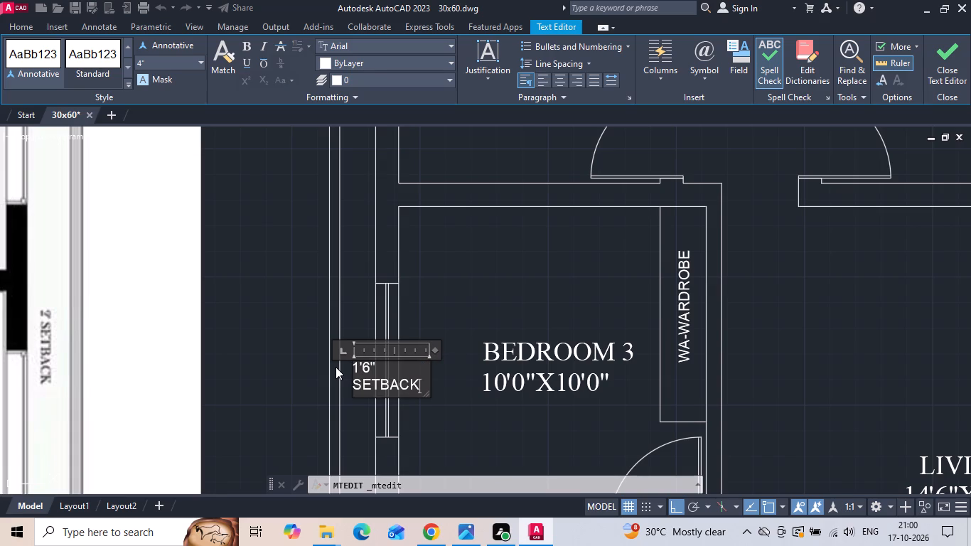
left_click_drag(428, 371, 448, 369)
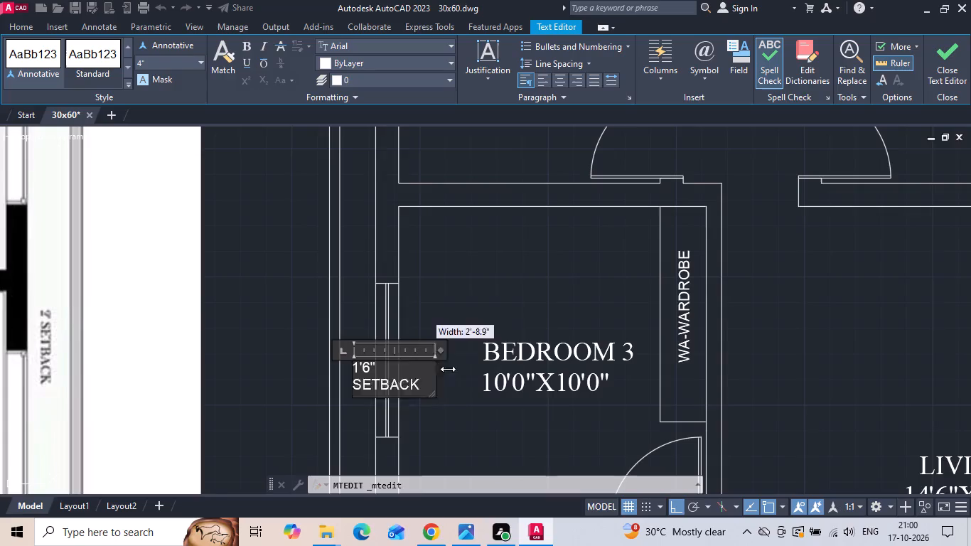
left_click_drag(448, 369, 470, 363)
left_click(475, 313)
Change the label copied into the setback beside the living room to 2'0" SETBACK, widening the text frame to fit one line.
scroll(475, 313, "down", 1)
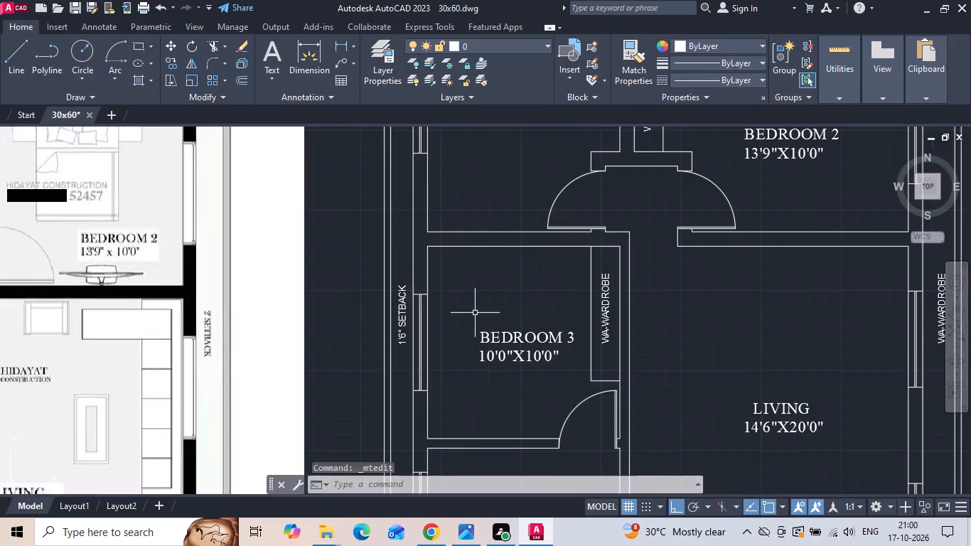
scroll(476, 311, "down", 1)
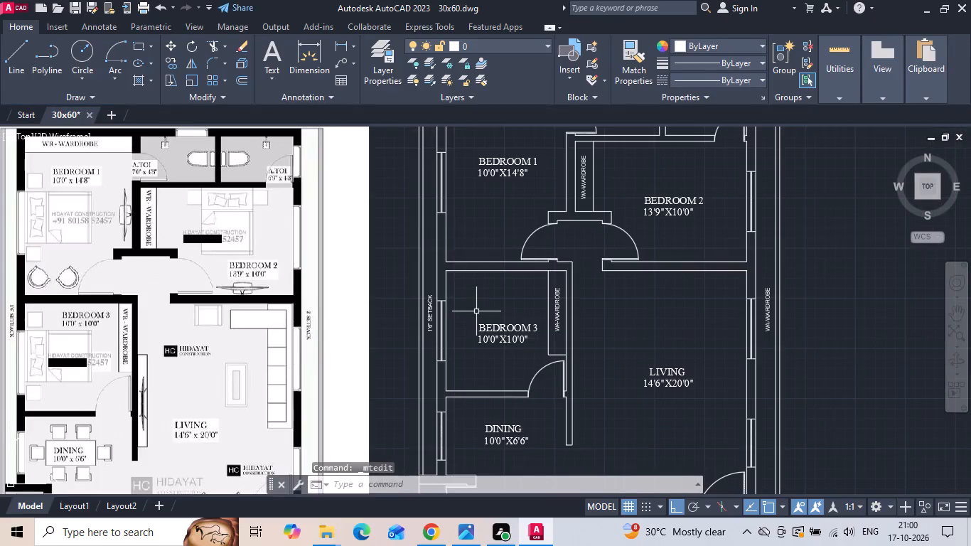
double_click(767, 313)
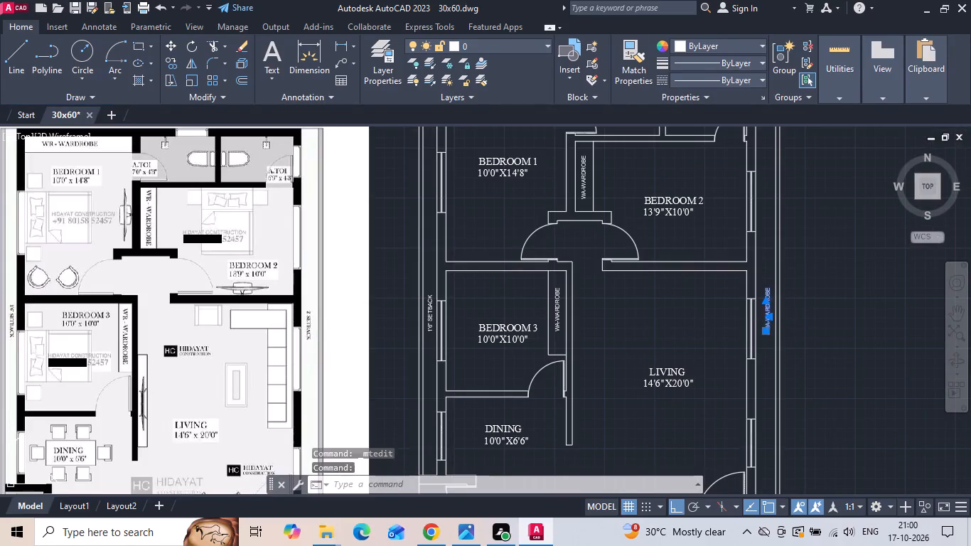
scroll(768, 313, "up", 3)
scroll(856, 379, "up", 2)
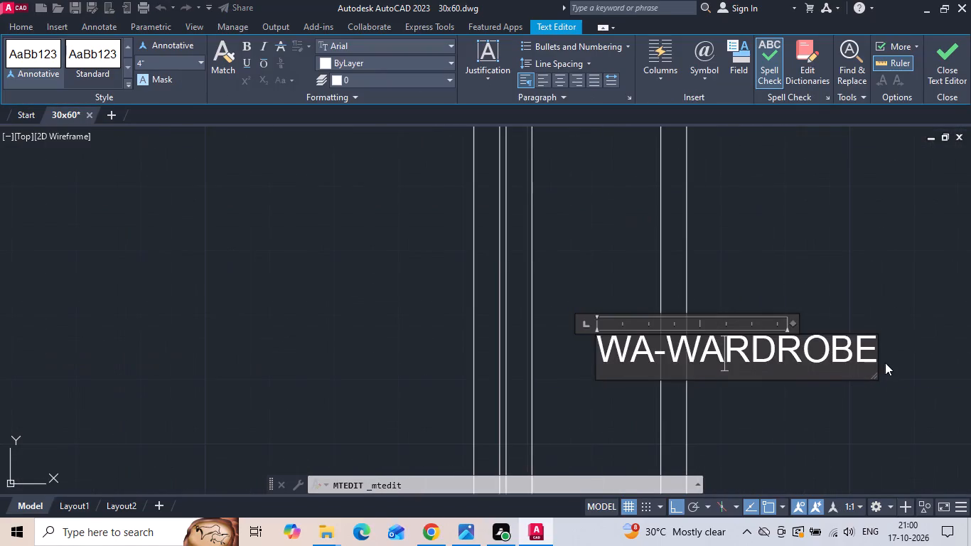
left_click_drag(871, 352, 682, 353)
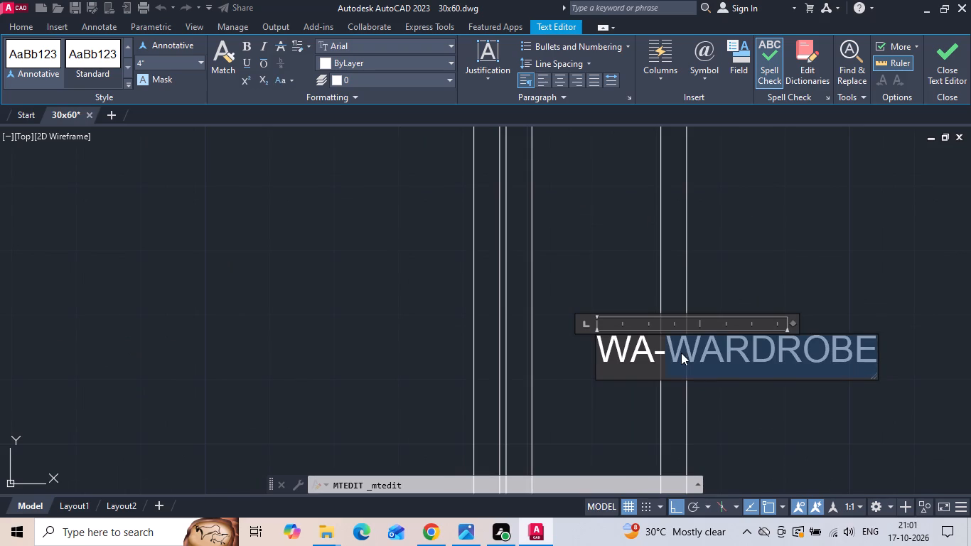
key("BackSpace")
key("BackSpace")
key("BackSpace")
key("BackSpace")
type("2'0\"")
key("space")
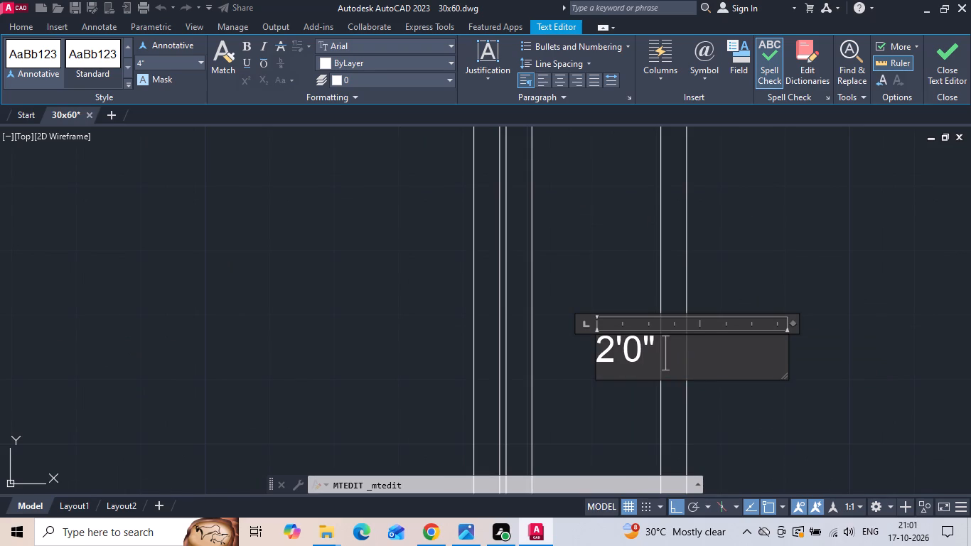
type("SETBACK")
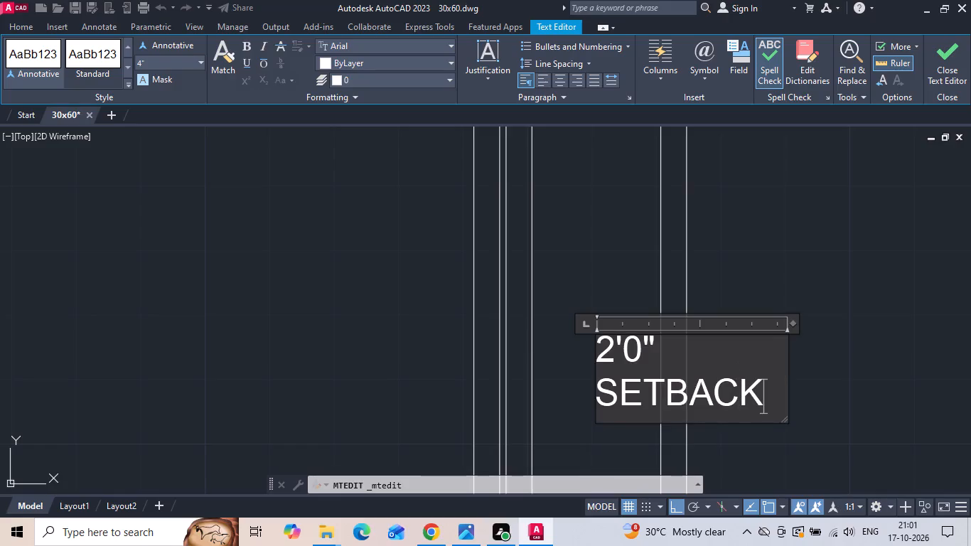
left_click_drag(788, 346, 866, 330)
left_click(839, 242)
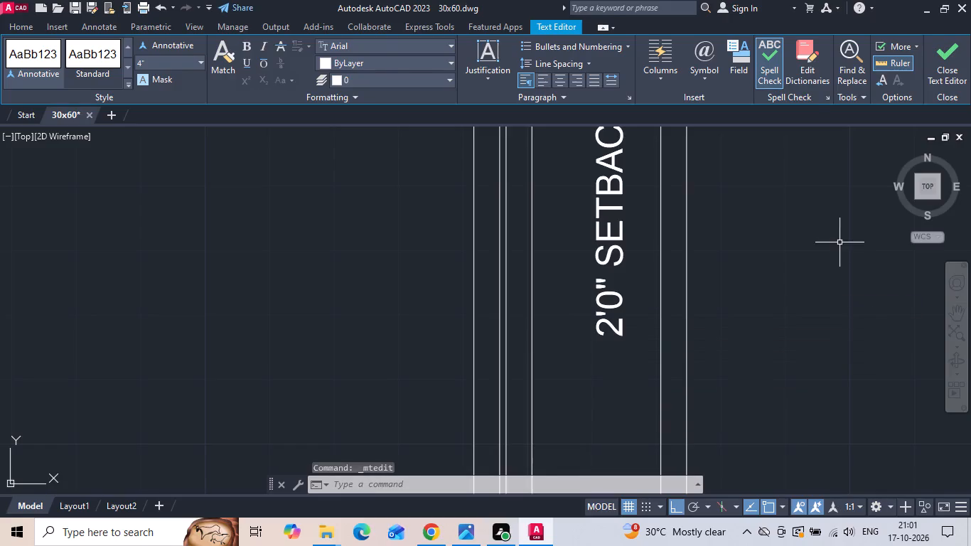
Save the drawing with the new setback labels.
key("ctrl+s")
key("ctrl+s")
key("ctrl+s")
key("ctrl+s")
key("ctrl+s")
key("ctrl+s")
key("ctrl+s")
key("ctrl+s")
key("ctrl+s")
key("ctrl+s")
key("ctrl+s")
key("ctrl+s")
key("ctrl+s")
key("ctrl+s")
key("ctrl+s")
key("ctrl+s")
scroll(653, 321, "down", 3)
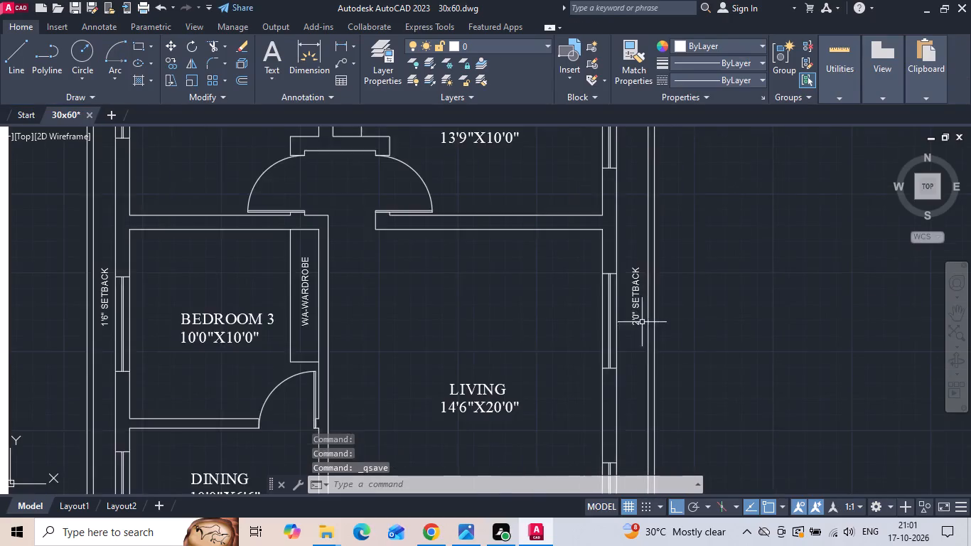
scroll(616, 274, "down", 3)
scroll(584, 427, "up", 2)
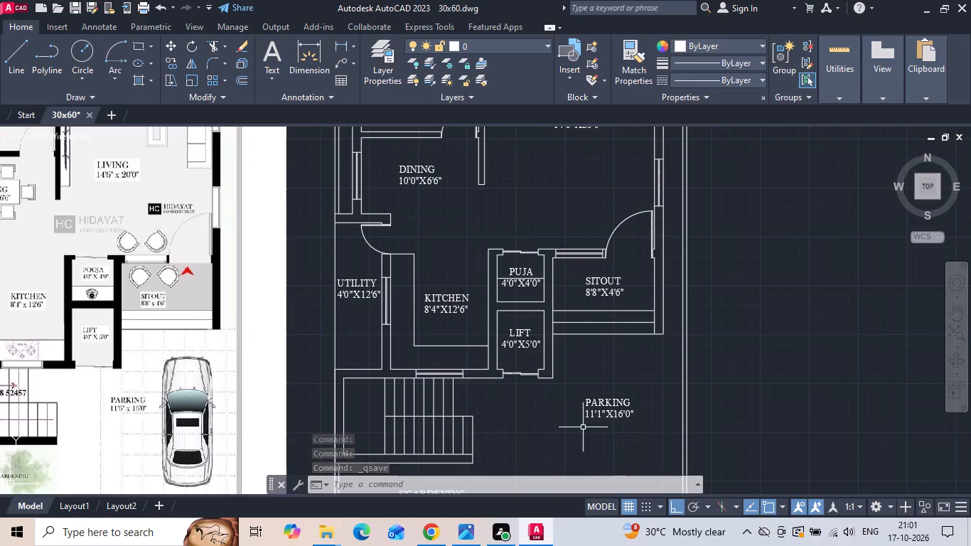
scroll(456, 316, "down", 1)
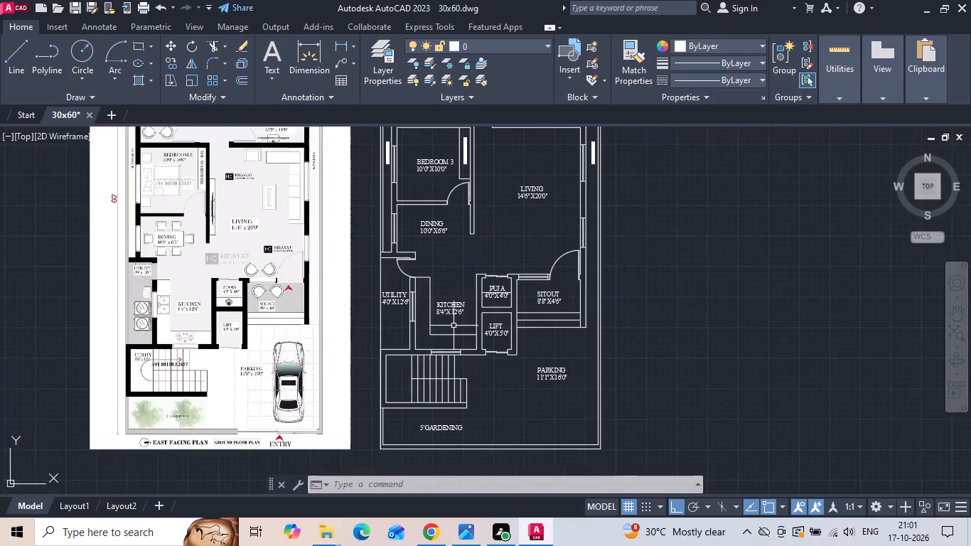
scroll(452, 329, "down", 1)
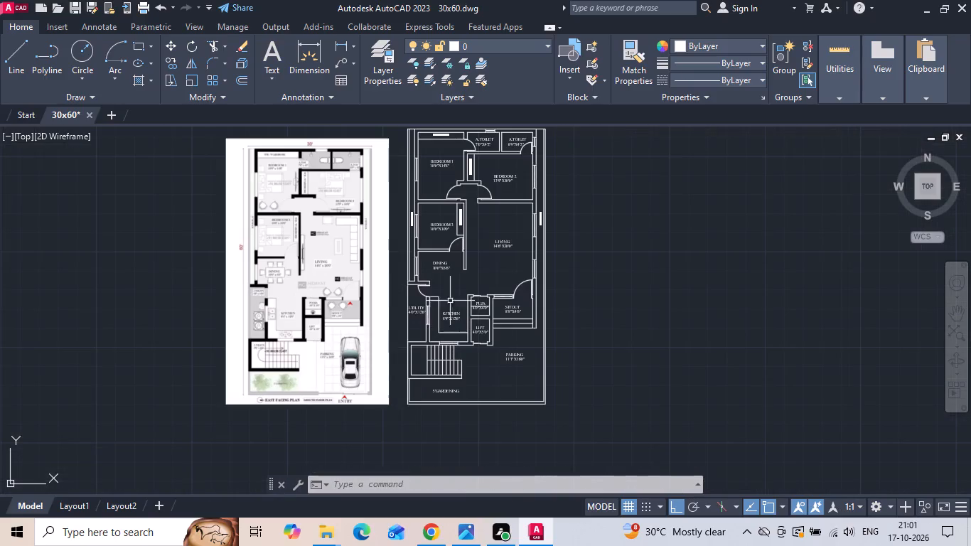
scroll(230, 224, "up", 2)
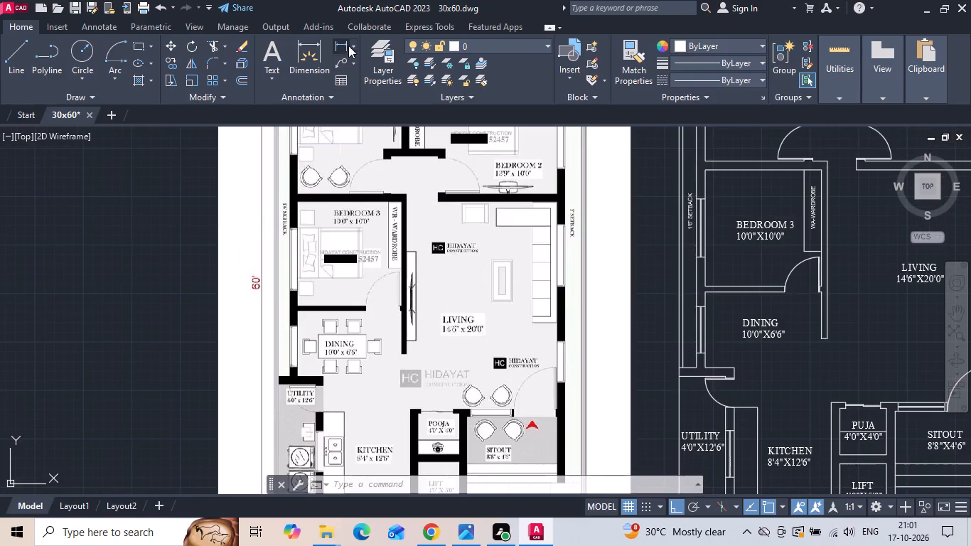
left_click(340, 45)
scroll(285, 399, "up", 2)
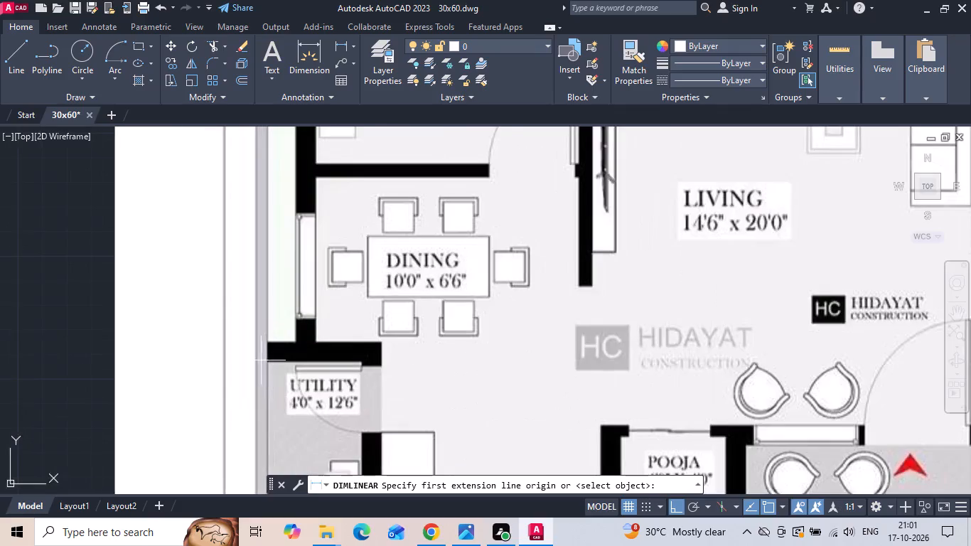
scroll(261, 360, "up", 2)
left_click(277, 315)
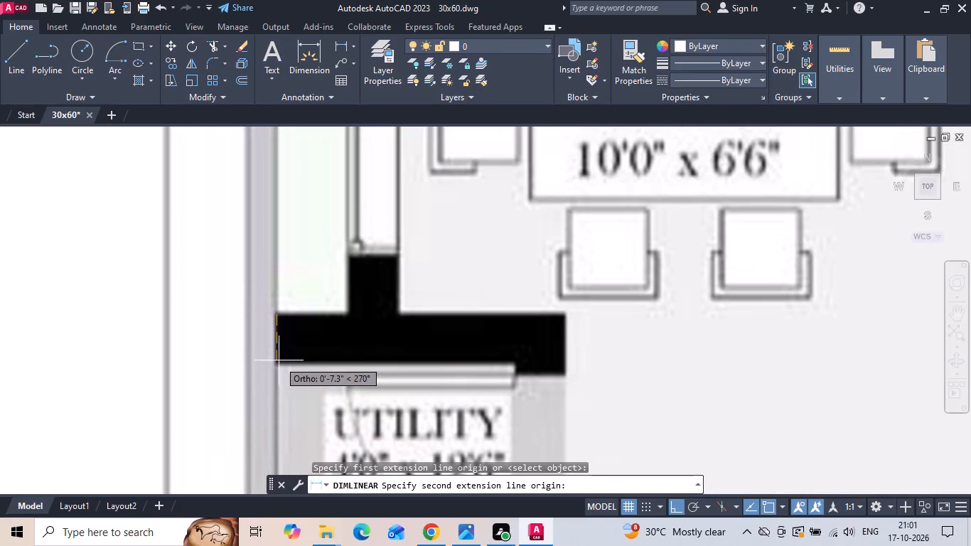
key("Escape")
Check the thickness of the boundary wall beside the parking with a temporary linear dimension.
scroll(274, 360, "down", 5)
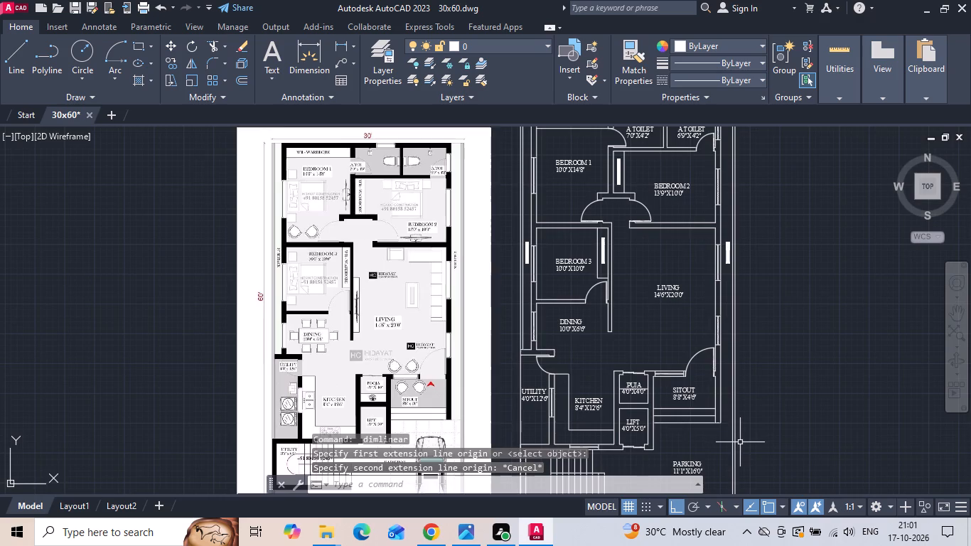
middle_click_drag(736, 439, 639, 306)
scroll(639, 325, "up", 2)
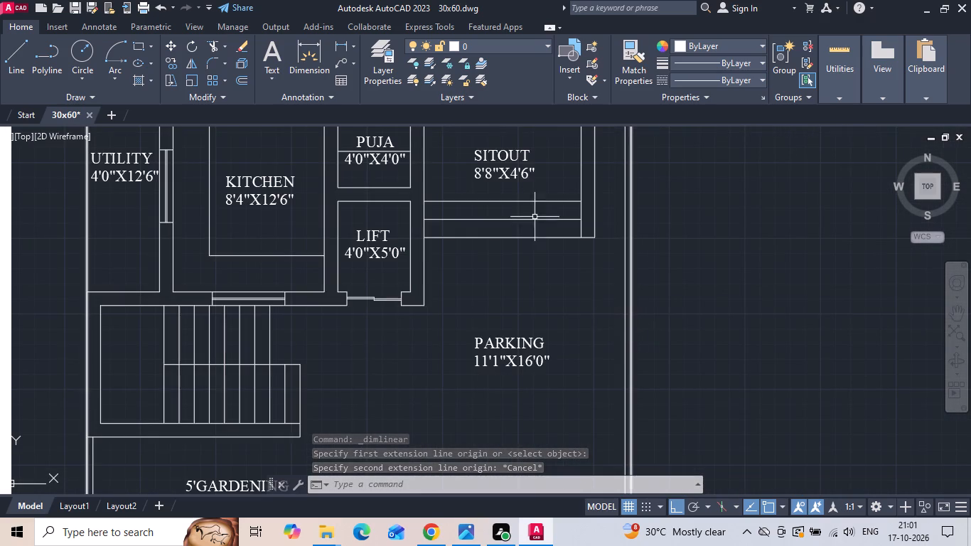
left_click(346, 47)
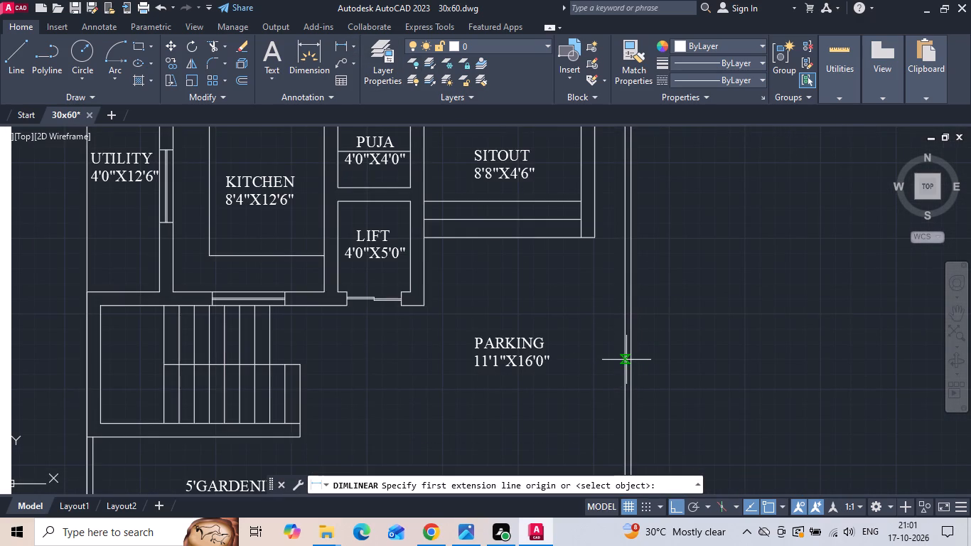
scroll(626, 360, "up", 1)
left_click(623, 353)
left_click(632, 353)
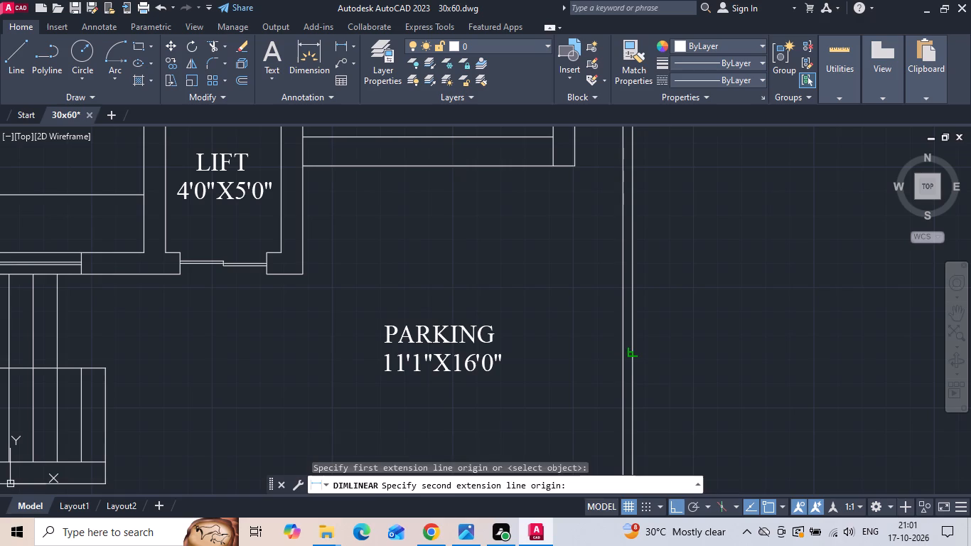
key("Escape")
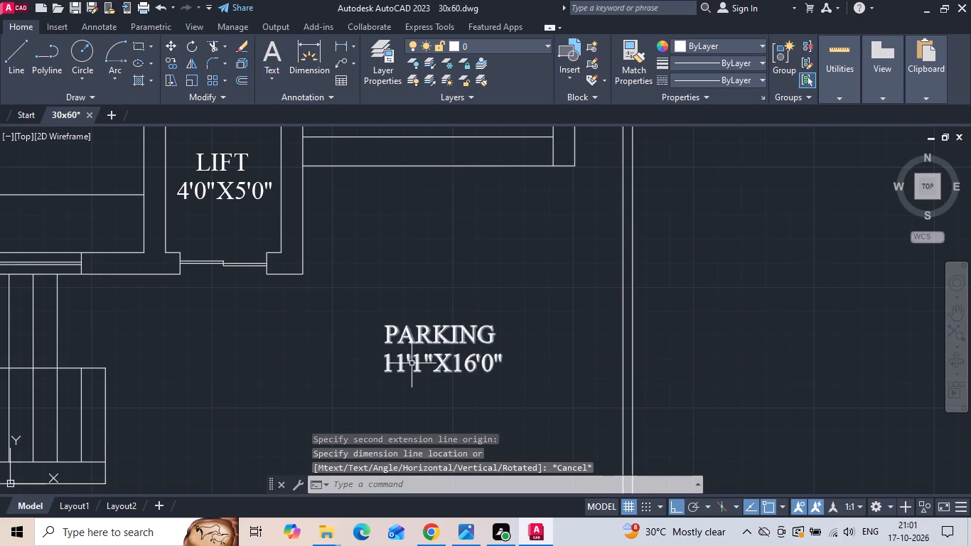
Change the size in the PARKING label to 11'0"X16'0".
double_click(417, 371)
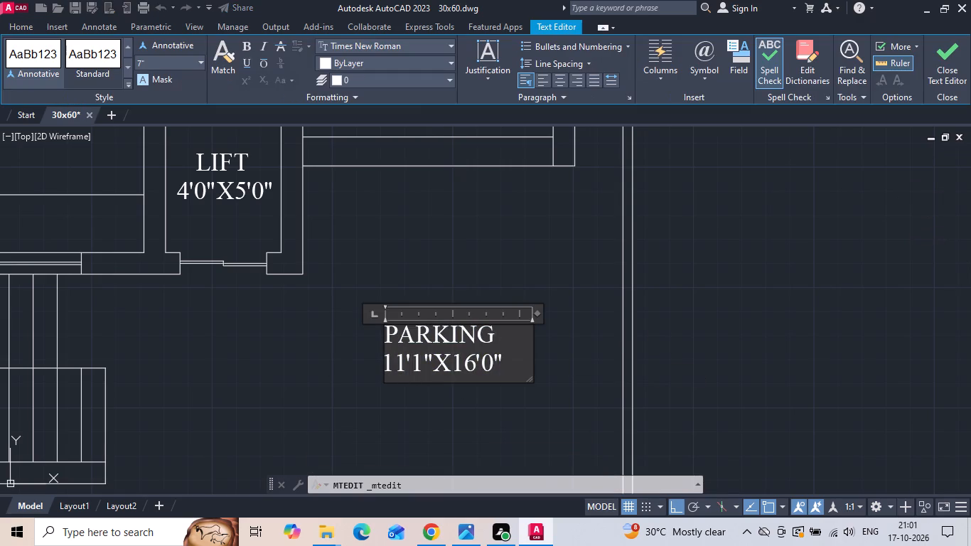
left_click(418, 367)
key("BackSpace")
key("0")
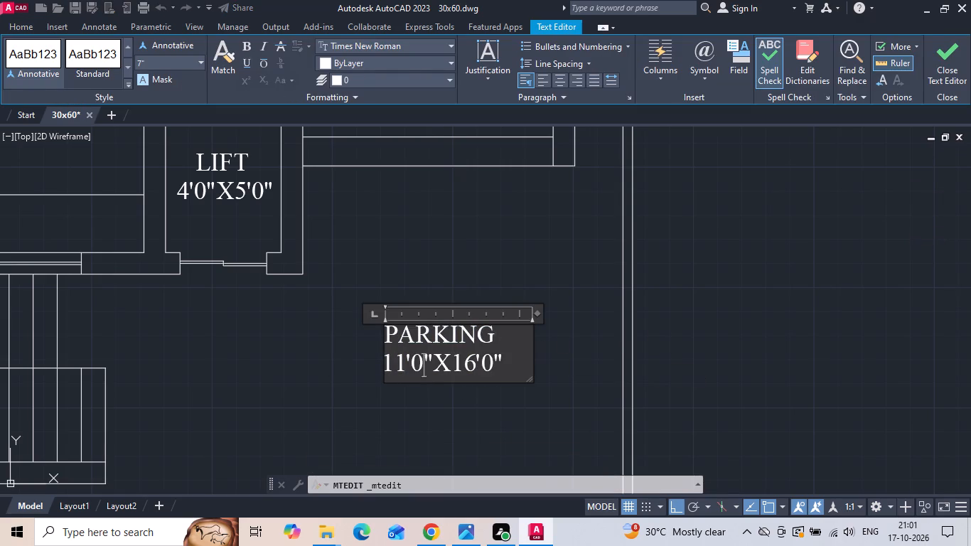
left_click(559, 338)
Move the inner boundary wall line beside the parking 1" inward and fillet its corner with the front wall's inner line.
left_click(621, 291)
right_click(716, 245)
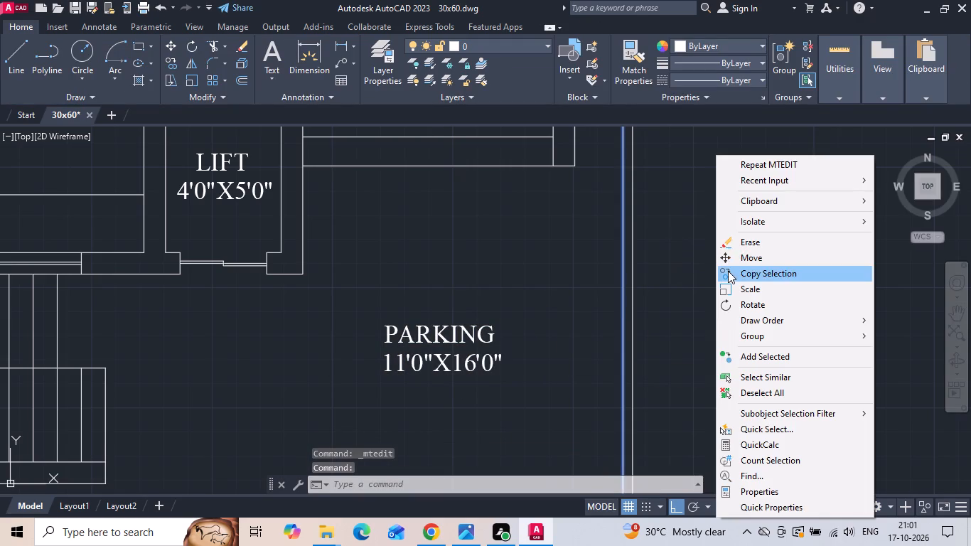
left_click(744, 257)
left_click_drag(801, 270, 759, 270)
type("1")
key("space")
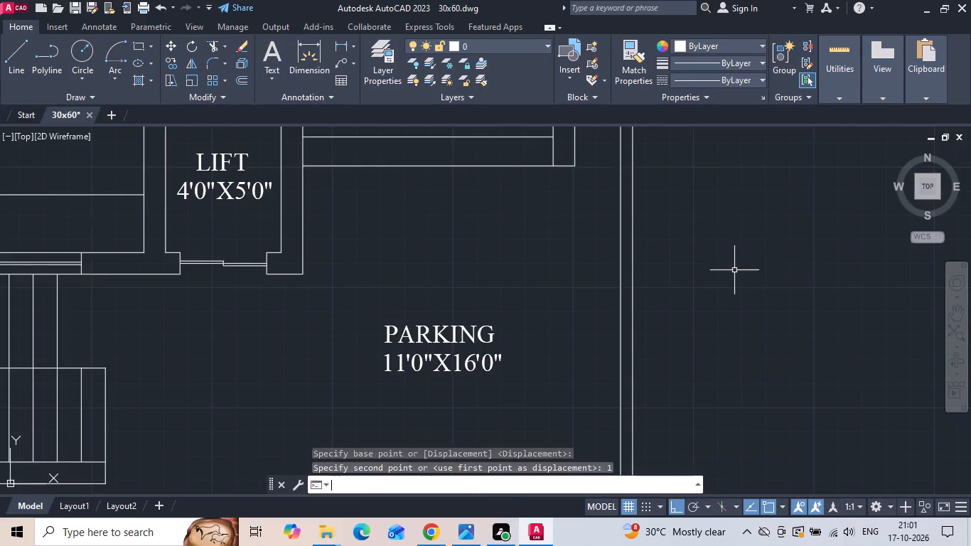
scroll(727, 275, "down", 2)
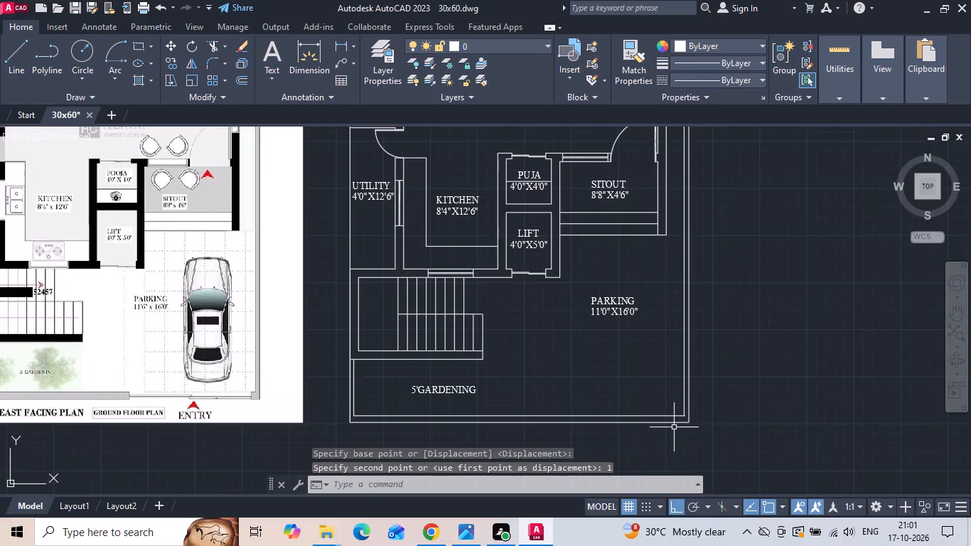
key("f")
key("space")
left_click(679, 417)
left_click(685, 404)
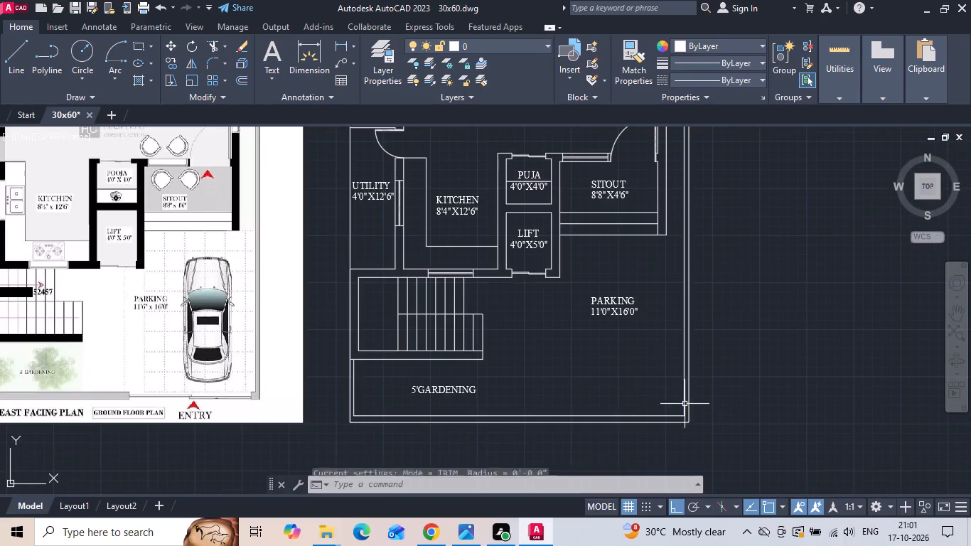
Move the inner boundary wall line beside the gardening area 1" inward and fillet its corner with the front wall's inner line.
scroll(358, 405, "up", 2)
left_click(342, 353)
right_click(347, 343)
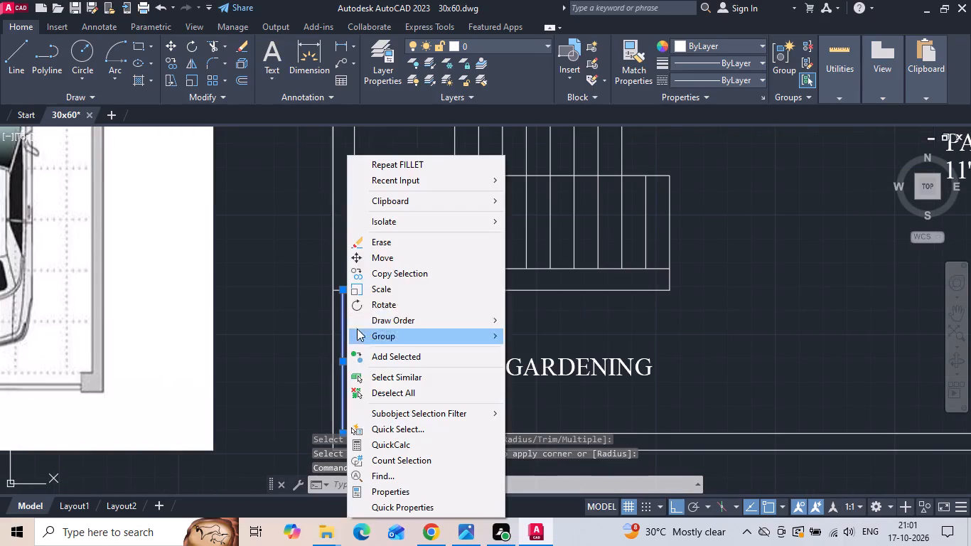
left_click(391, 257)
left_click_drag(376, 353, 409, 360)
type("1")
key("space")
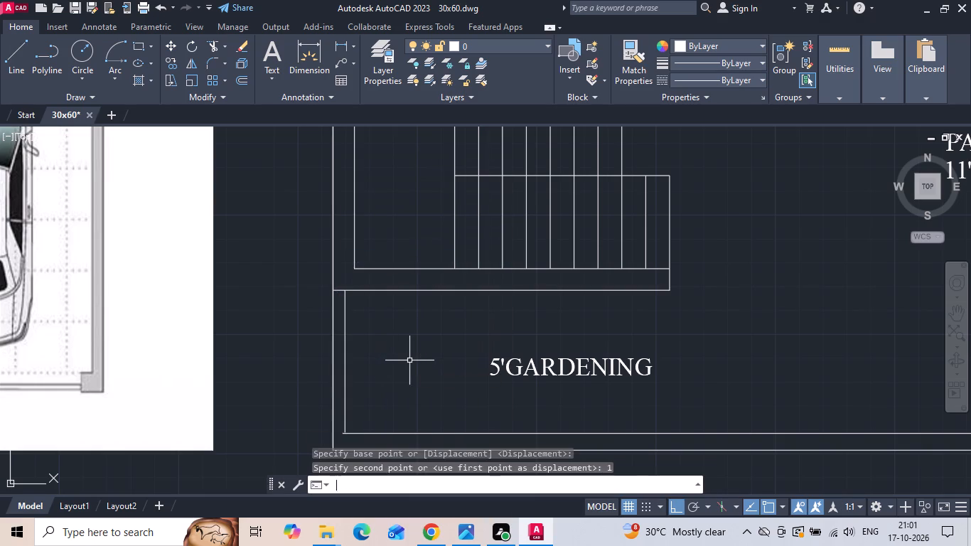
key("f")
key("space")
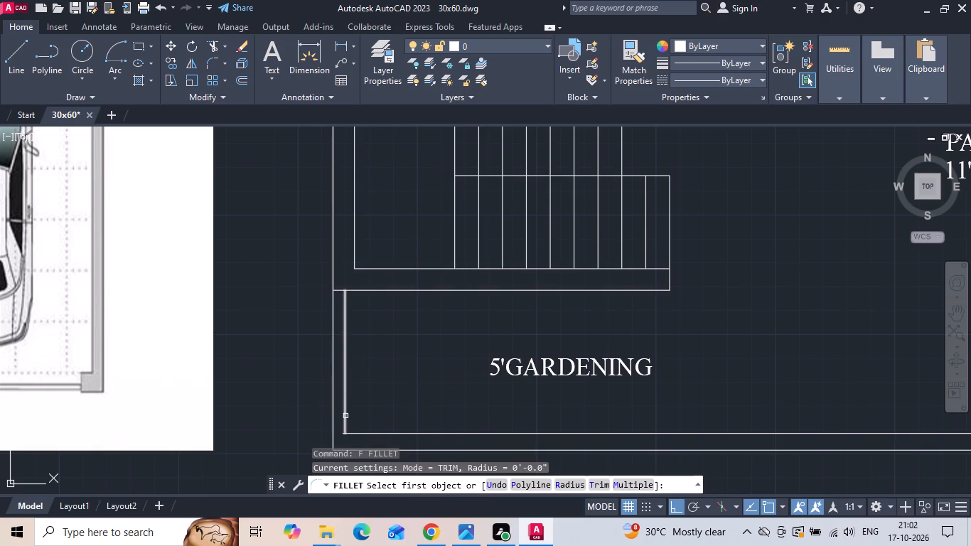
left_click(345, 416)
middle_click_drag(355, 437, 372, 365)
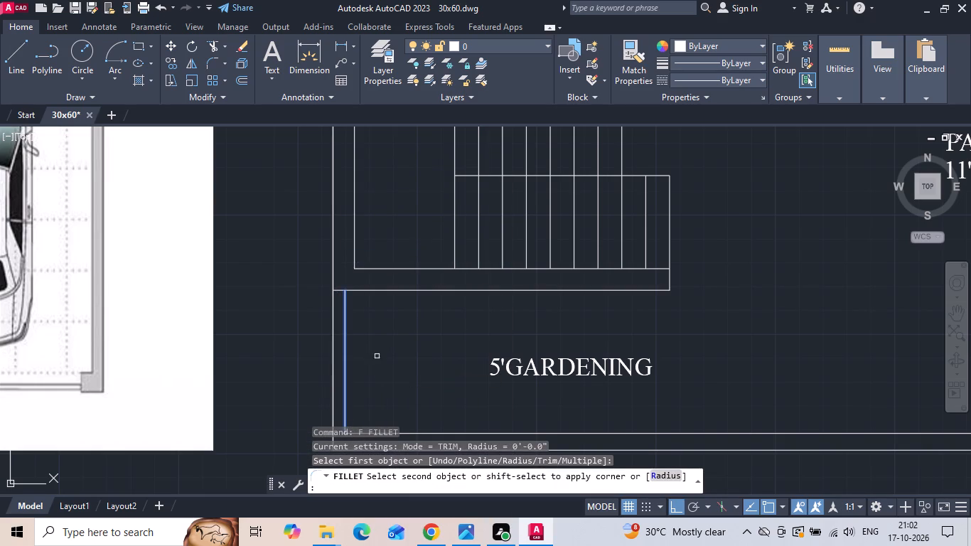
middle_click_drag(377, 353, 389, 281)
left_click(366, 361)
Move the inner boundary wall line of the setback beside the dining area 1" inward.
scroll(375, 380, "down", 3)
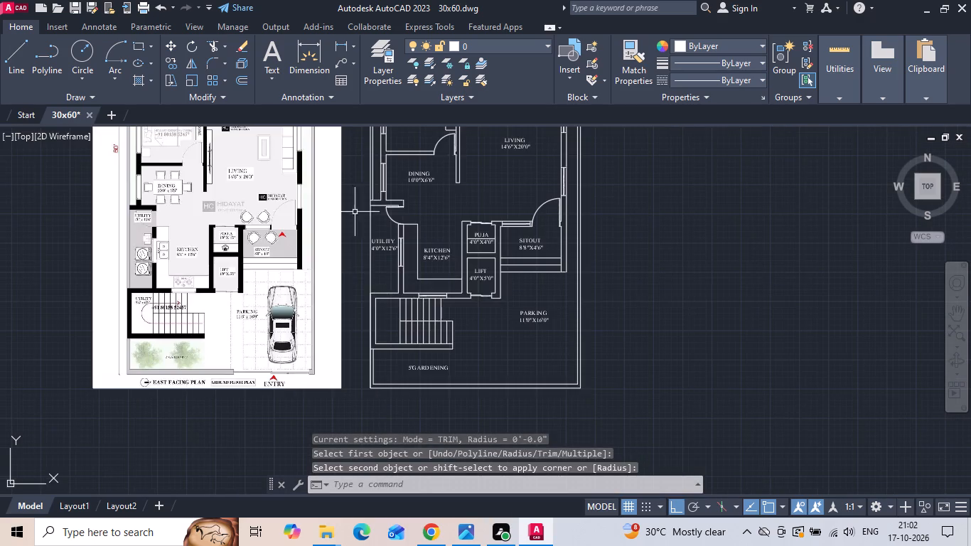
scroll(360, 178, "up", 3)
left_click(403, 220)
right_click(403, 220)
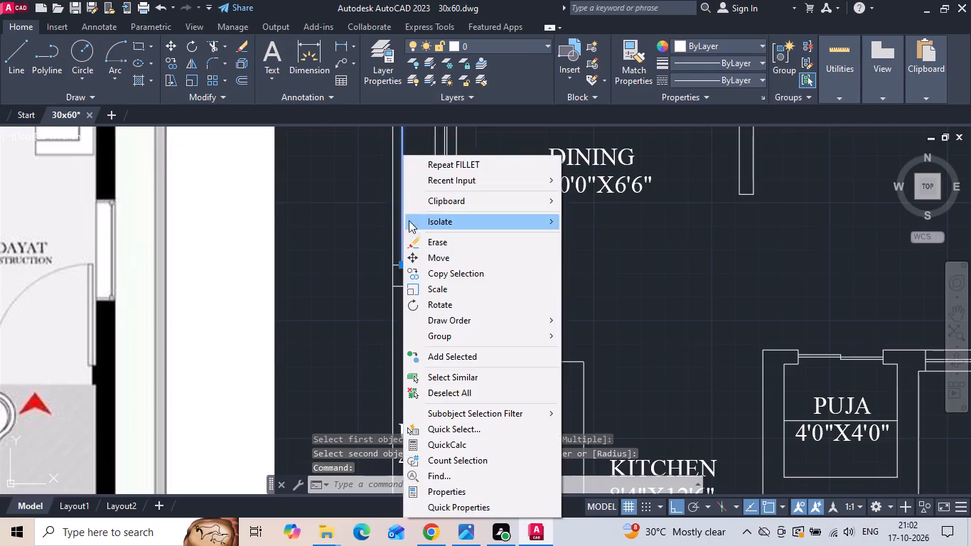
left_click(426, 257)
left_click_drag(667, 282, 677, 282)
type("1")
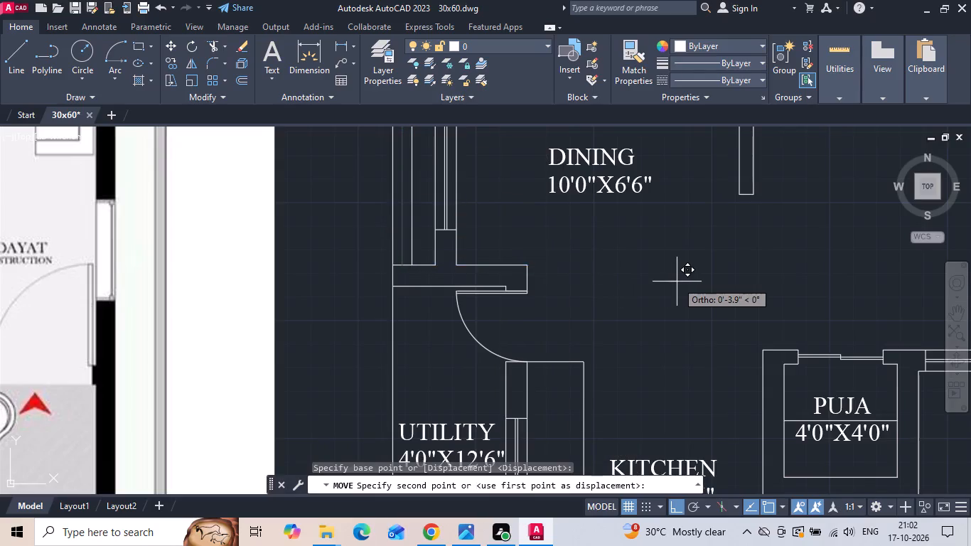
key("space")
scroll(565, 305, "down", 3)
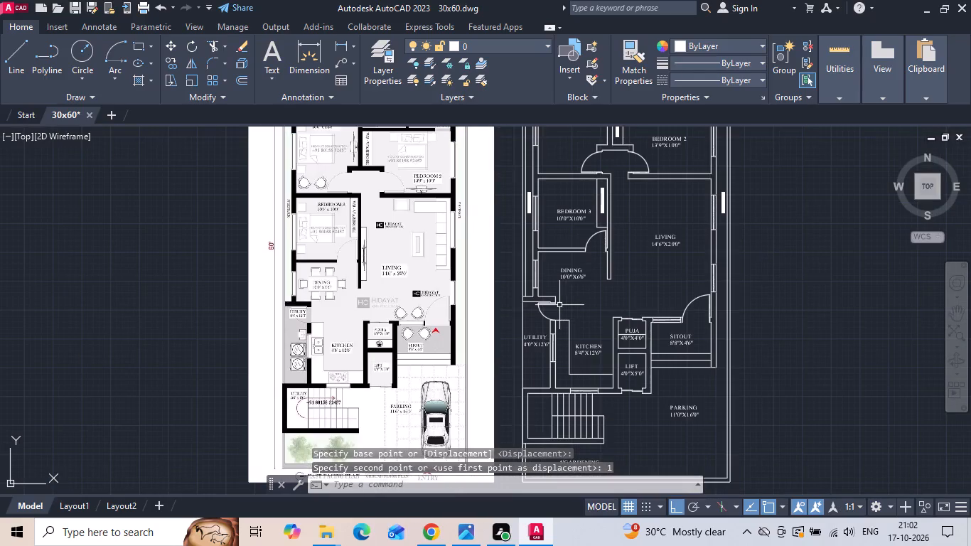
Save the drawing with the adjusted boundary wall lines.
key("ctrl+s")
Find and open the drawing furniture blocks Unlimited (1), accepting the suggested replacement for each missing SHX font.
left_click(148, 545)
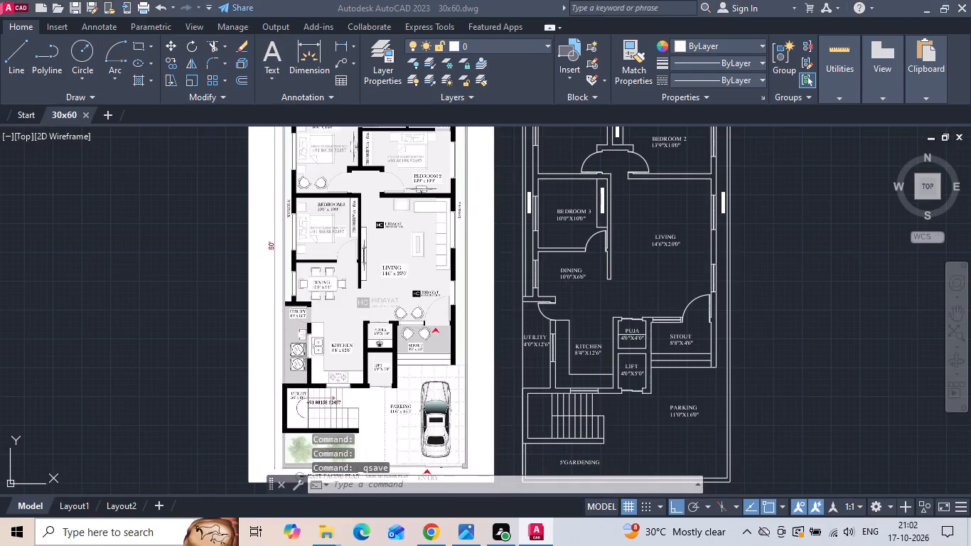
key("d")
key("BackSpace")
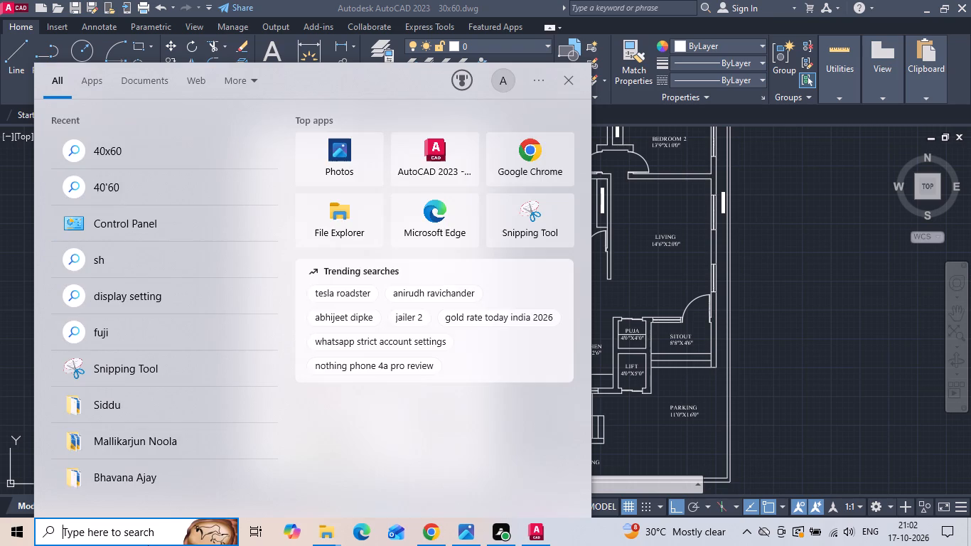
type("FUR")
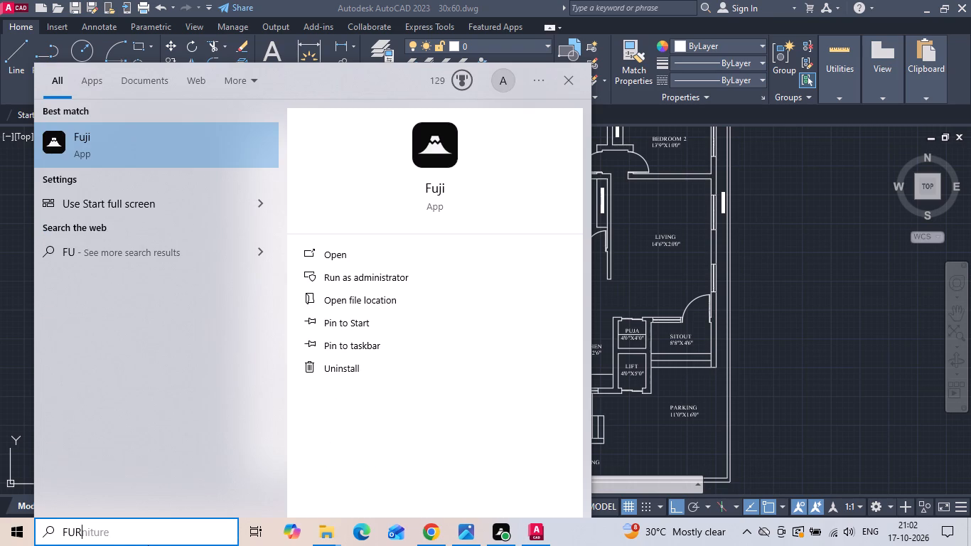
double_click(212, 275)
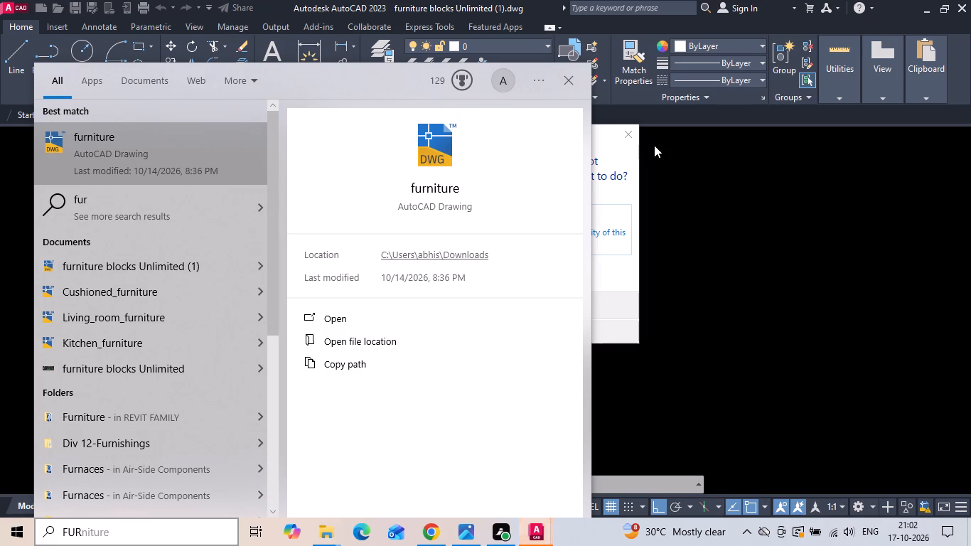
left_click(611, 240)
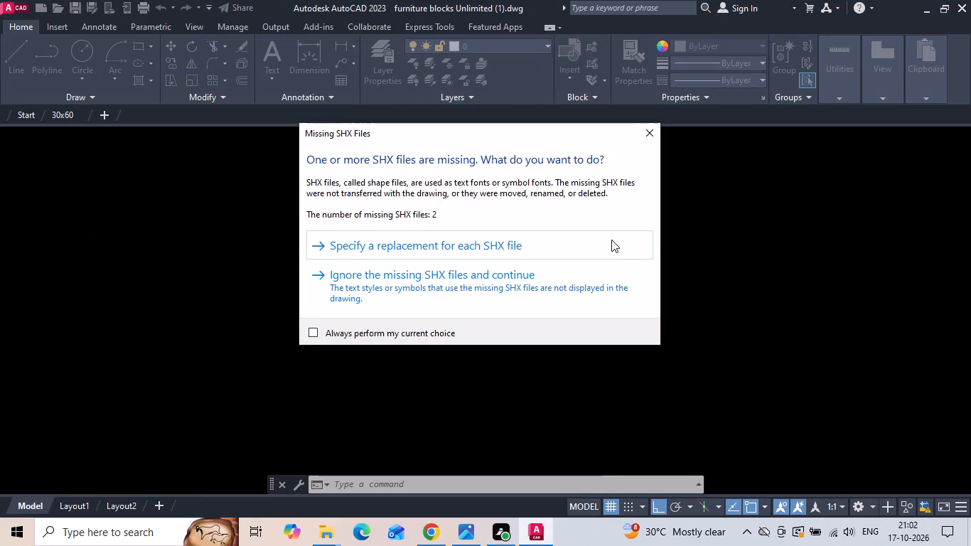
left_click(611, 240)
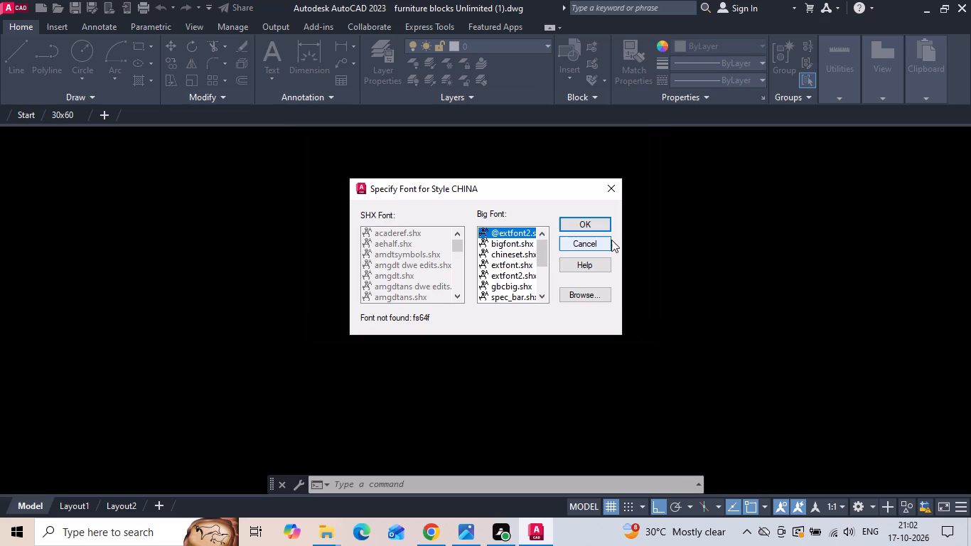
left_click(595, 222)
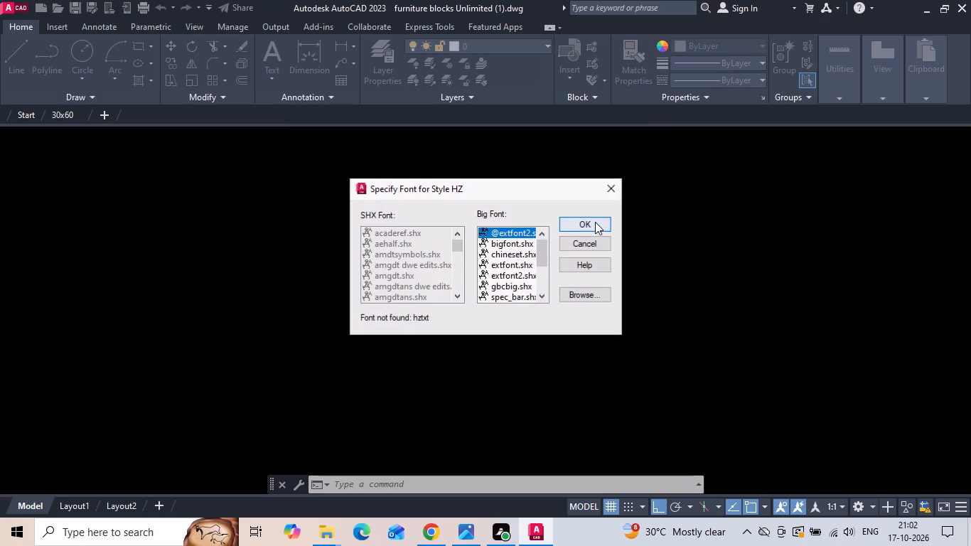
left_click(595, 222)
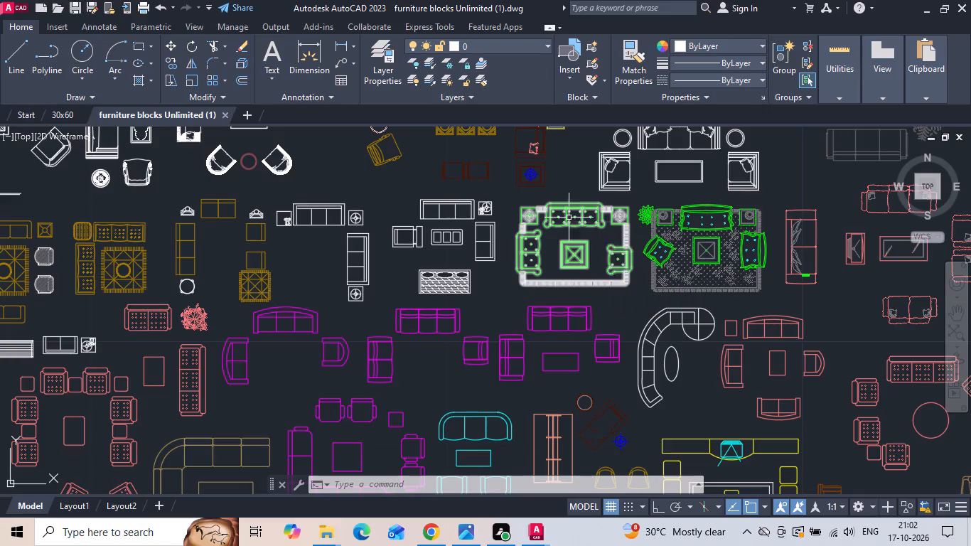
Examine the furniture in the reference plan and survey the bed blocks in the furniture blocks drawing for suitable matches.
left_click(68, 112)
scroll(265, 215, "up", 1)
scroll(333, 215, "up", 1)
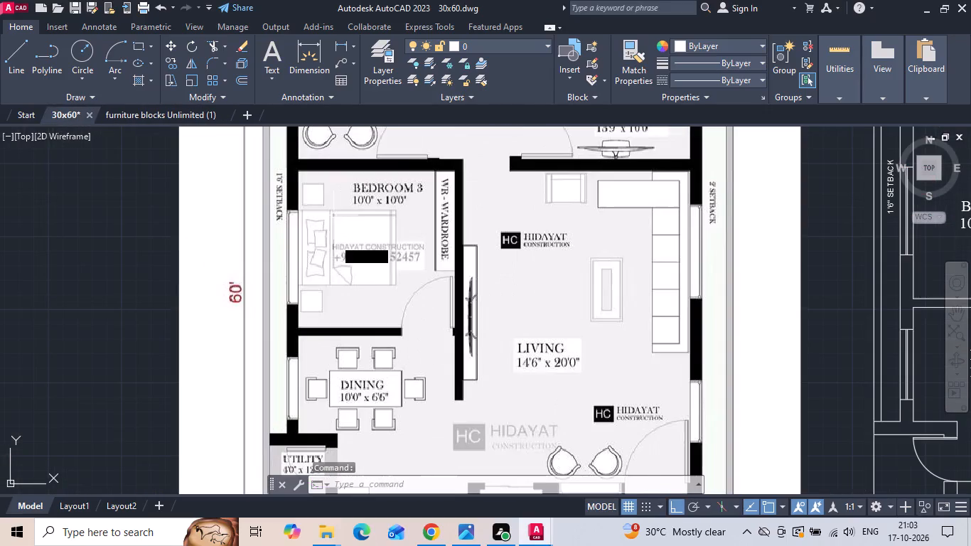
left_click(159, 114)
scroll(472, 223, "down", 3)
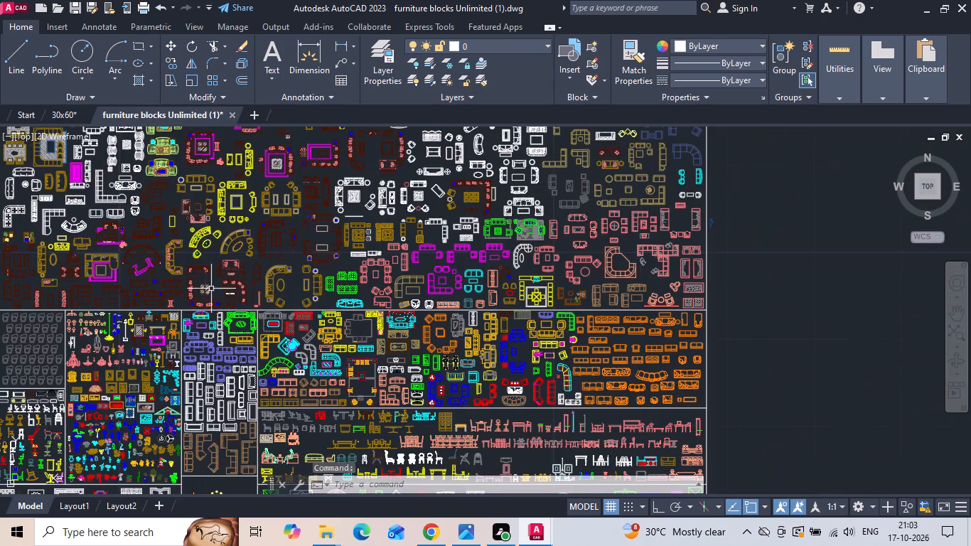
middle_click_drag(198, 294, 721, 181)
middle_click_drag(451, 167, 451, 250)
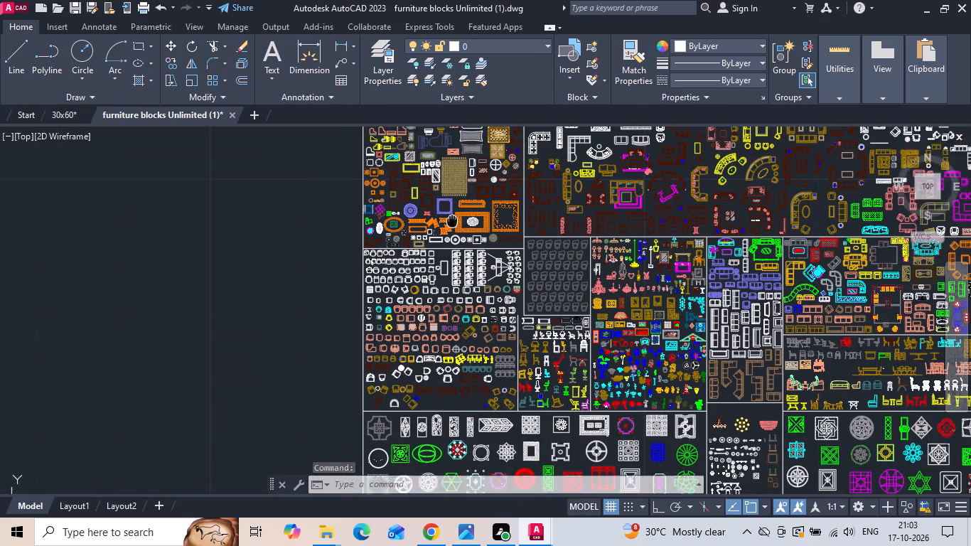
middle_click_drag(451, 250, 450, 283)
middle_click_drag(464, 153, 464, 231)
scroll(464, 221, "up", 3)
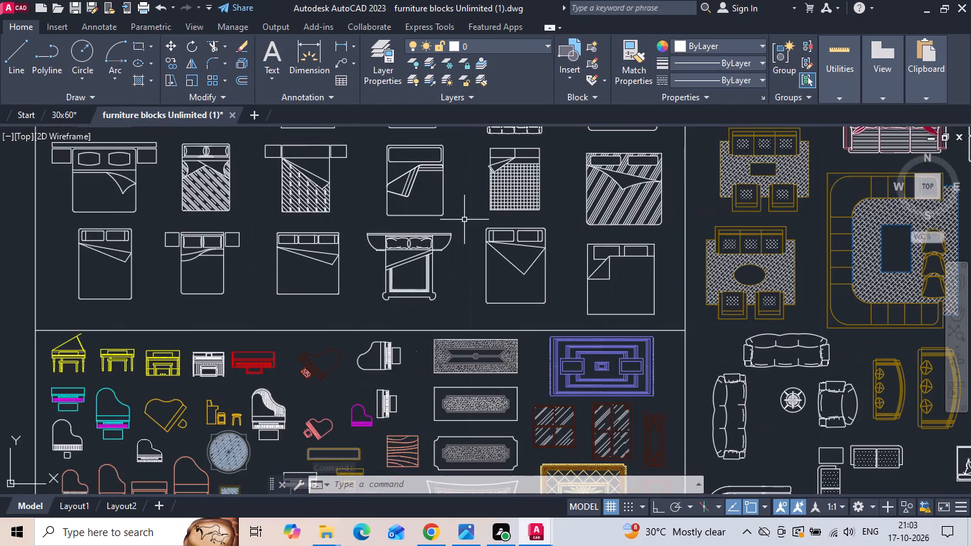
middle_click_drag(318, 220, 387, 379)
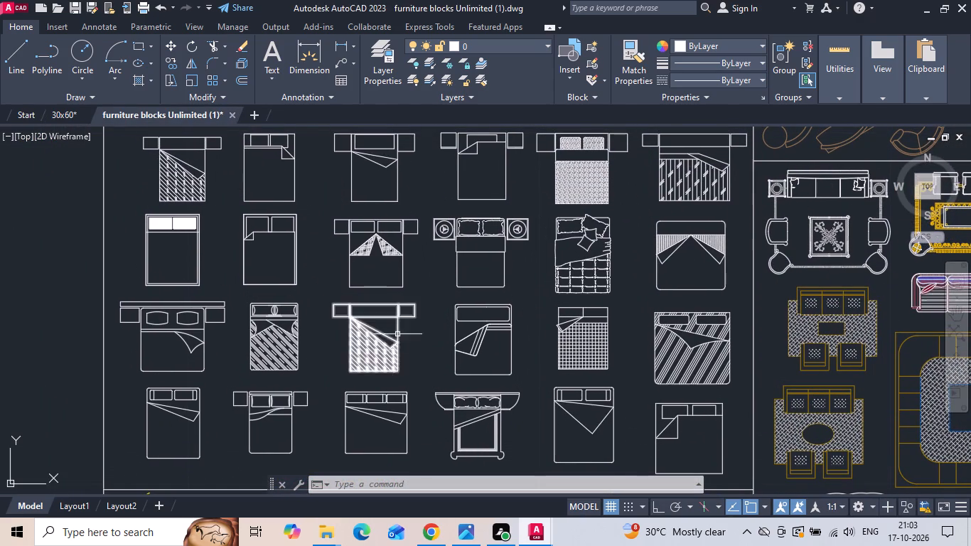
middle_click_drag(417, 235, 419, 353)
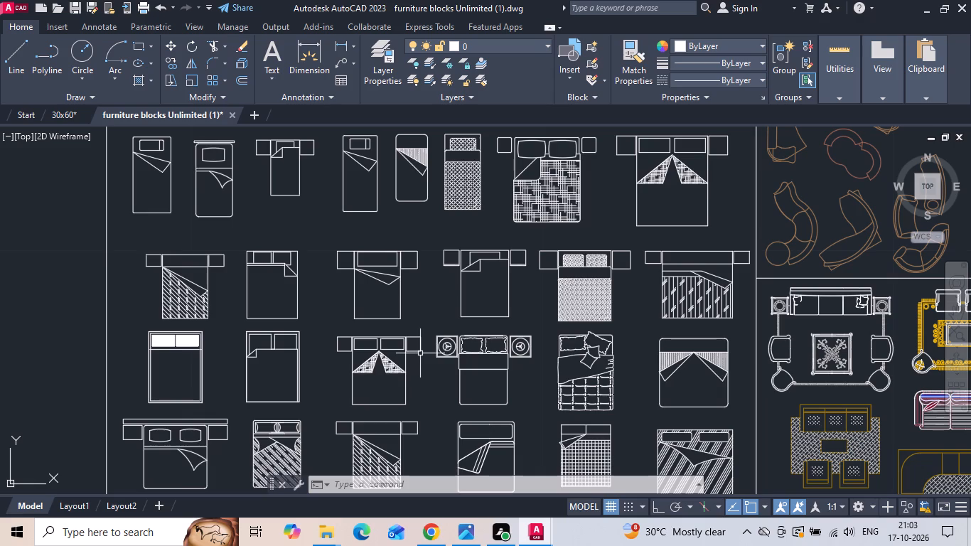
middle_click_drag(417, 266, 416, 287)
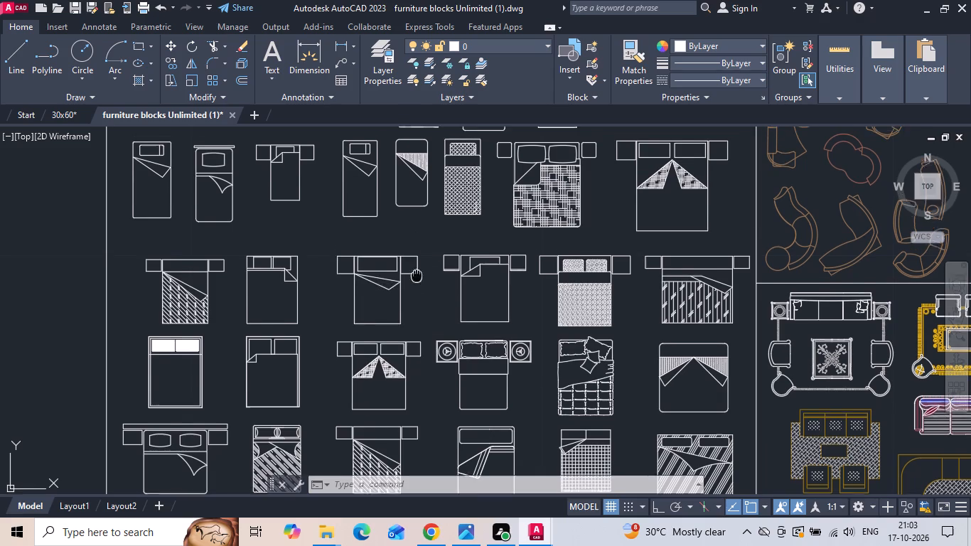
middle_click_drag(416, 287, 415, 318)
scroll(413, 346, "down", 1)
middle_click_drag(420, 169, 420, 310)
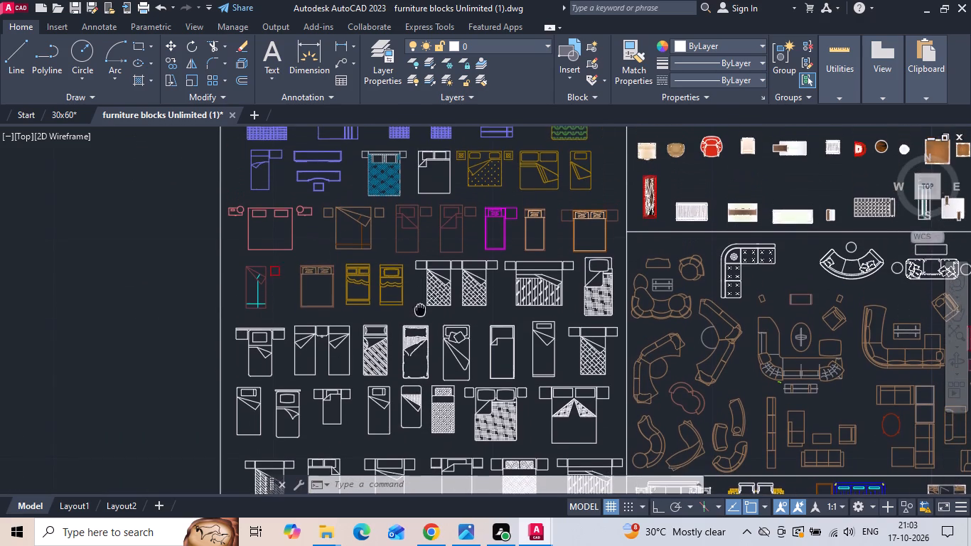
middle_click_drag(420, 310, 420, 311)
middle_click_drag(349, 253, 348, 380)
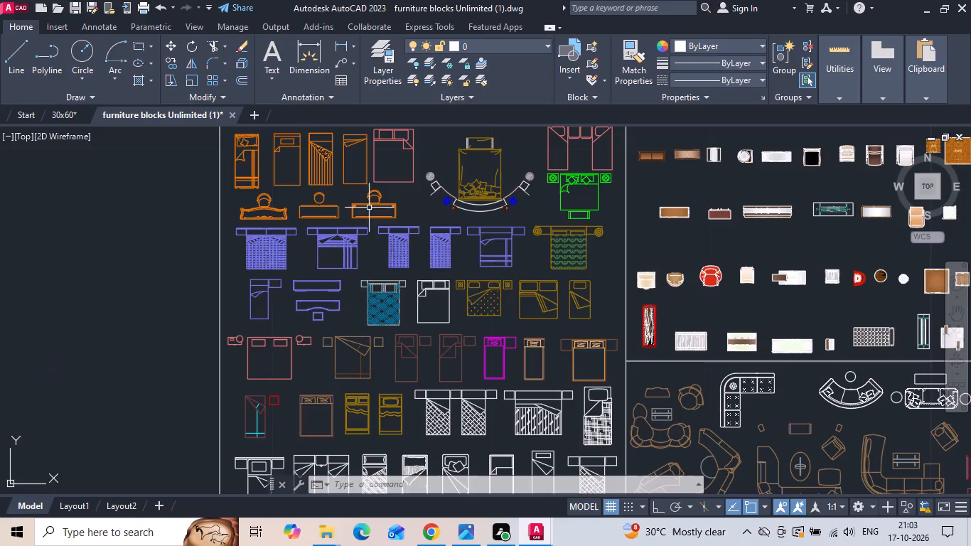
Compare candidate double bed blocks in the furniture library with the bed shown in Bedroom 3 of the reference plan.
left_click(480, 294)
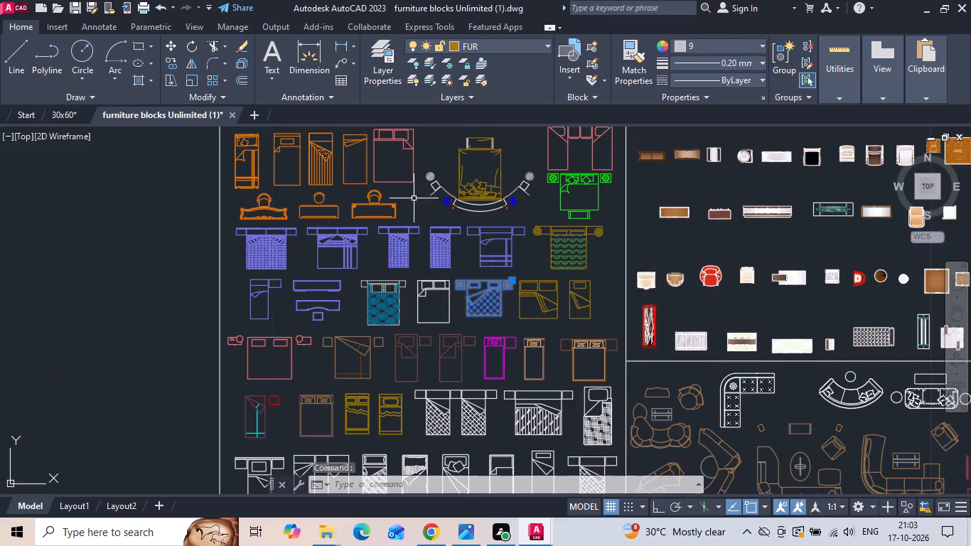
middle_click_drag(414, 208, 412, 380)
middle_click(412, 385)
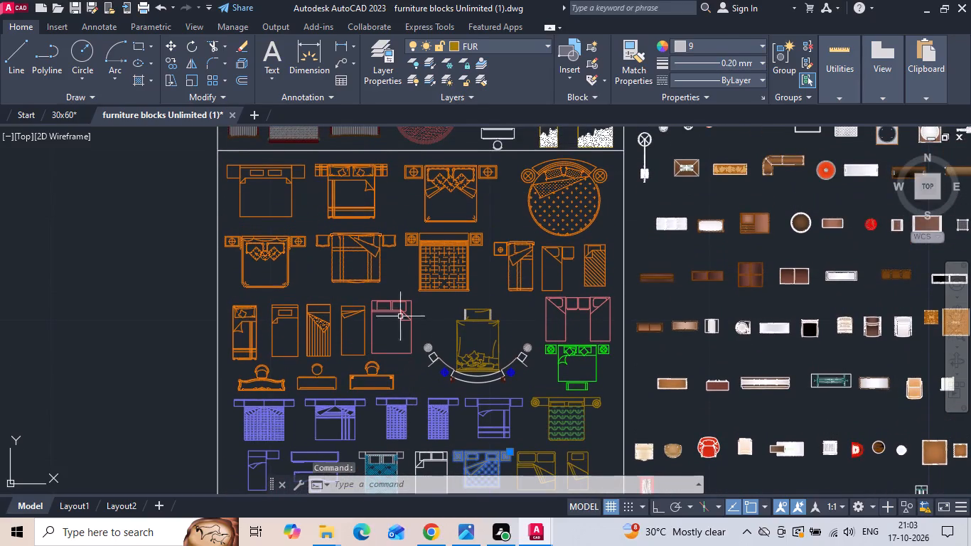
left_click(368, 208)
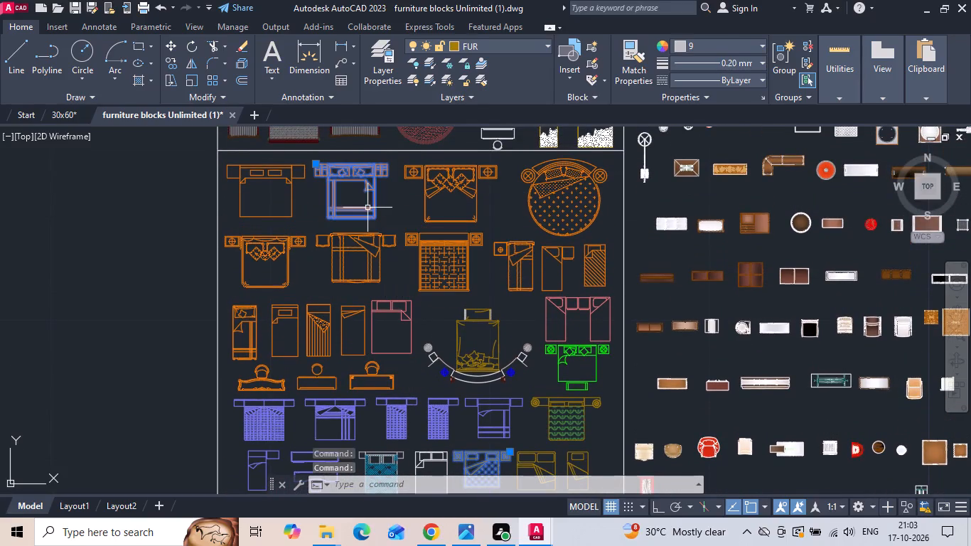
left_click(58, 114)
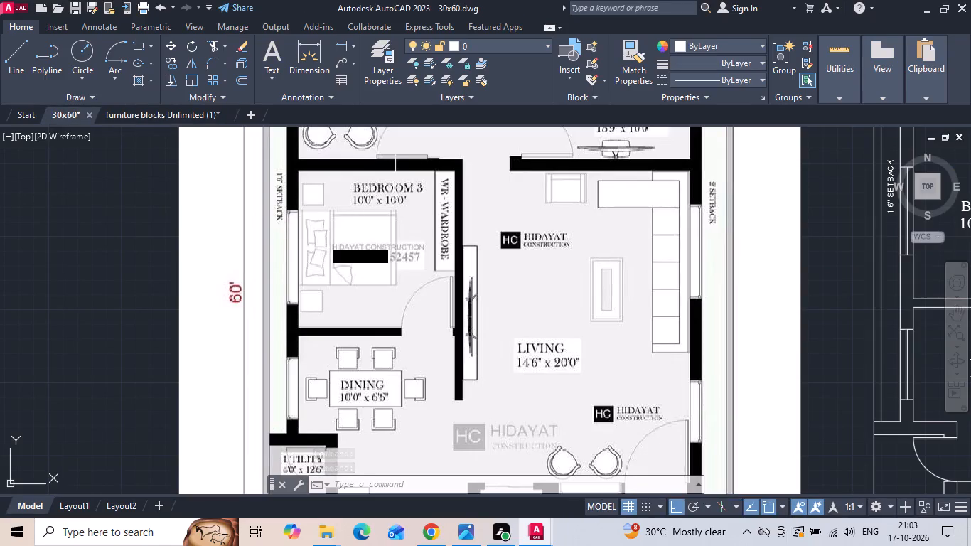
left_click(139, 115)
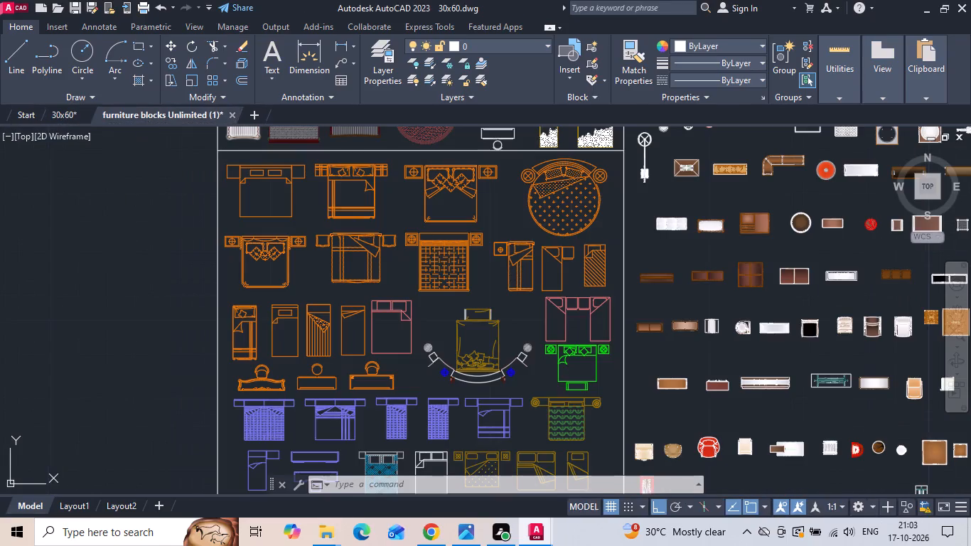
Survey the first two sections of dining table blocks in the furniture library for a rectangular six-chair set.
scroll(281, 259, "down", 3)
scroll(458, 311, "down", 1)
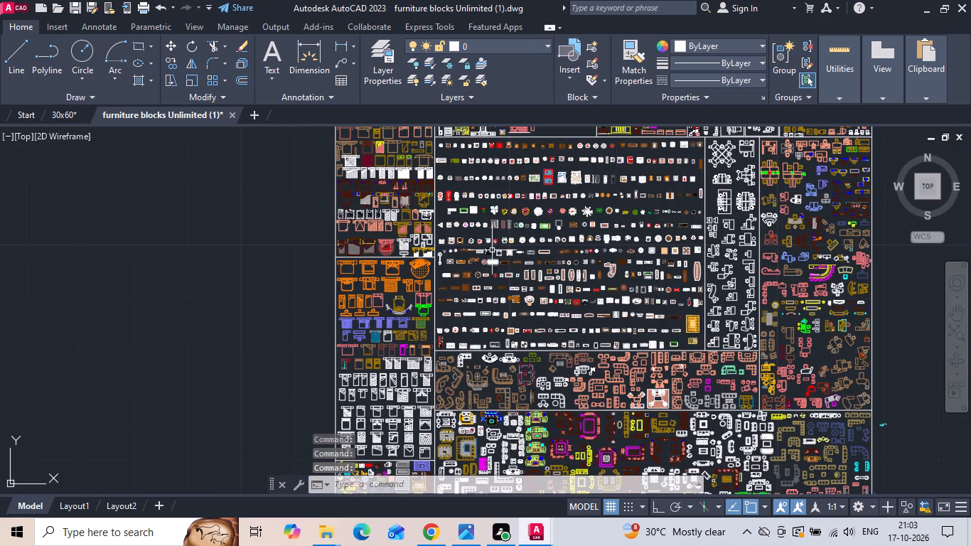
middle_click_drag(501, 222, 494, 408)
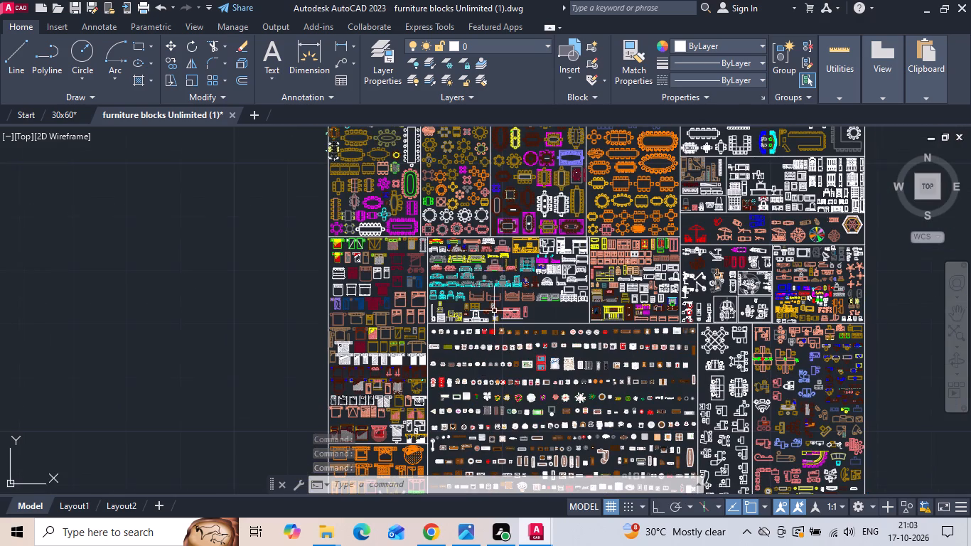
scroll(444, 193, "up", 3)
scroll(446, 320, "up", 1)
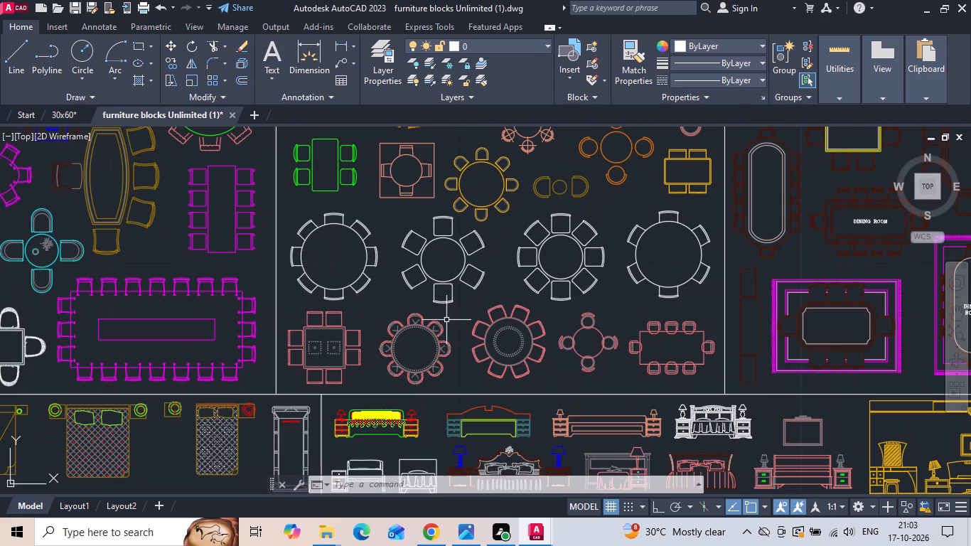
middle_click_drag(375, 193, 385, 284)
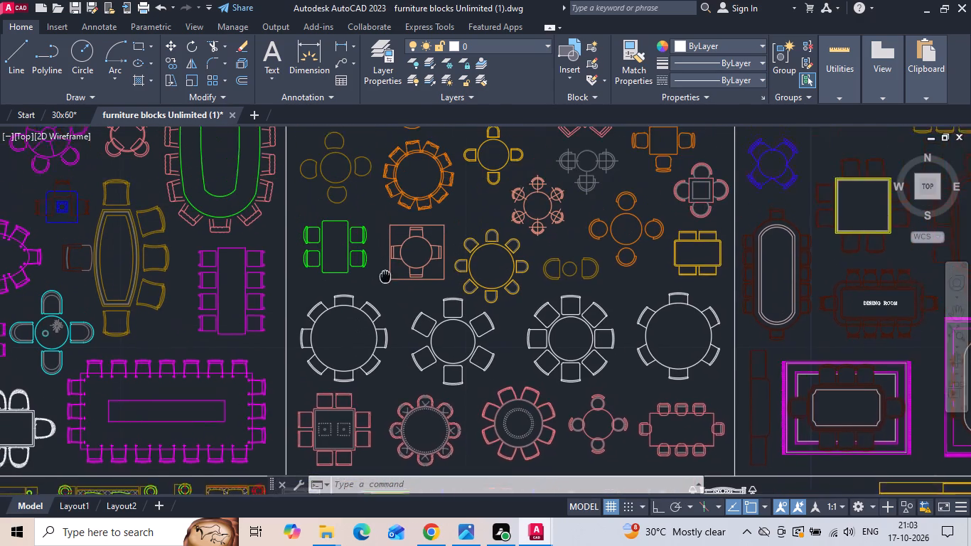
middle_click_drag(385, 284, 397, 358)
middle_click_drag(399, 204, 399, 295)
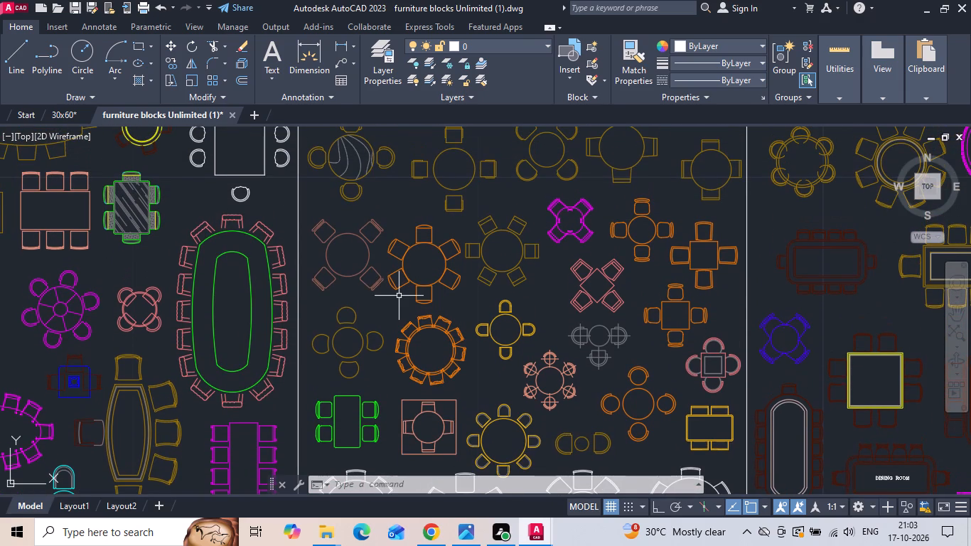
middle_click_drag(398, 299, 399, 435)
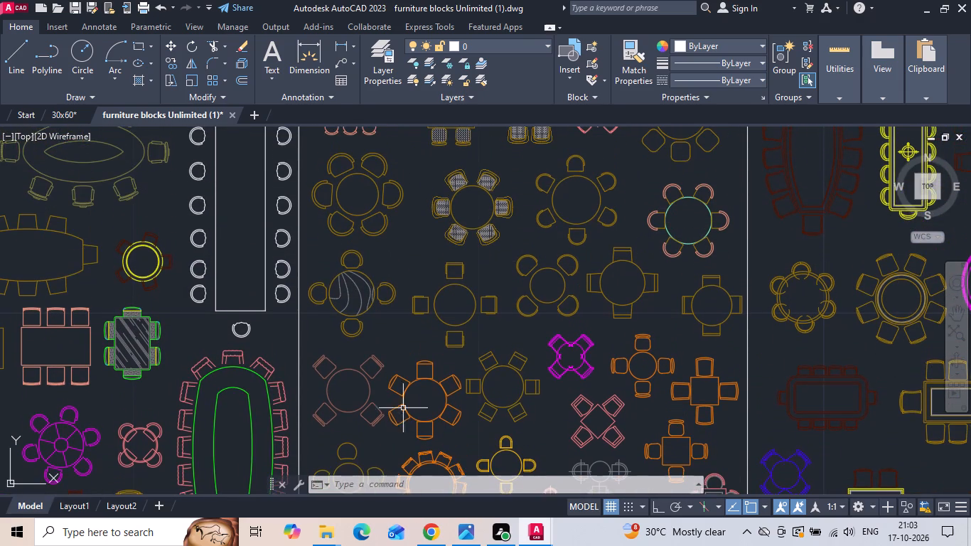
middle_click_drag(417, 255, 414, 420)
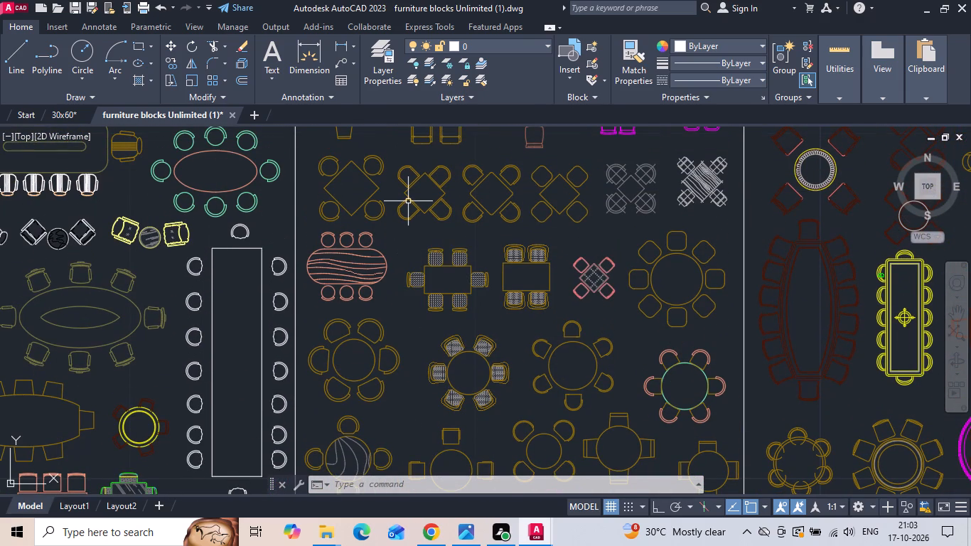
middle_click_drag(405, 212, 419, 368)
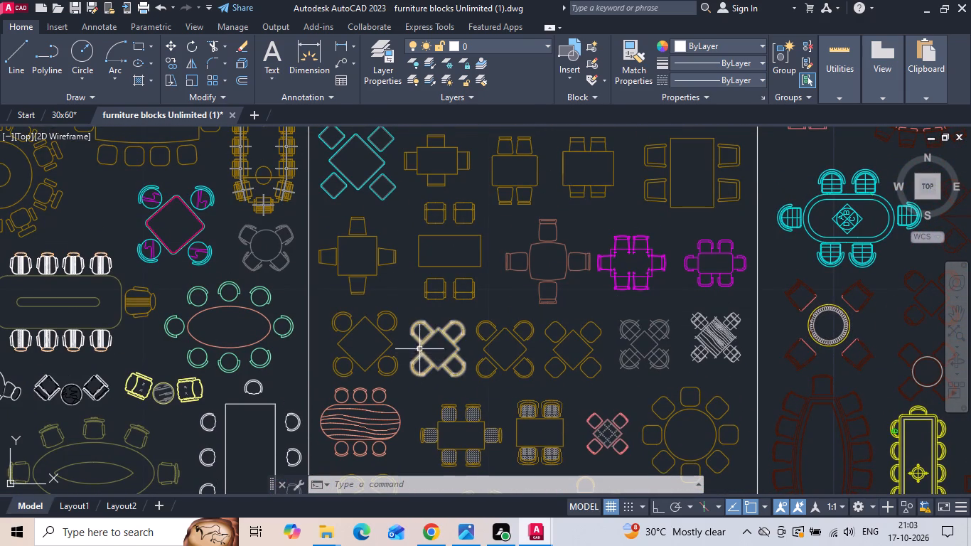
scroll(618, 223, "up", 2)
scroll(626, 231, "down", 2)
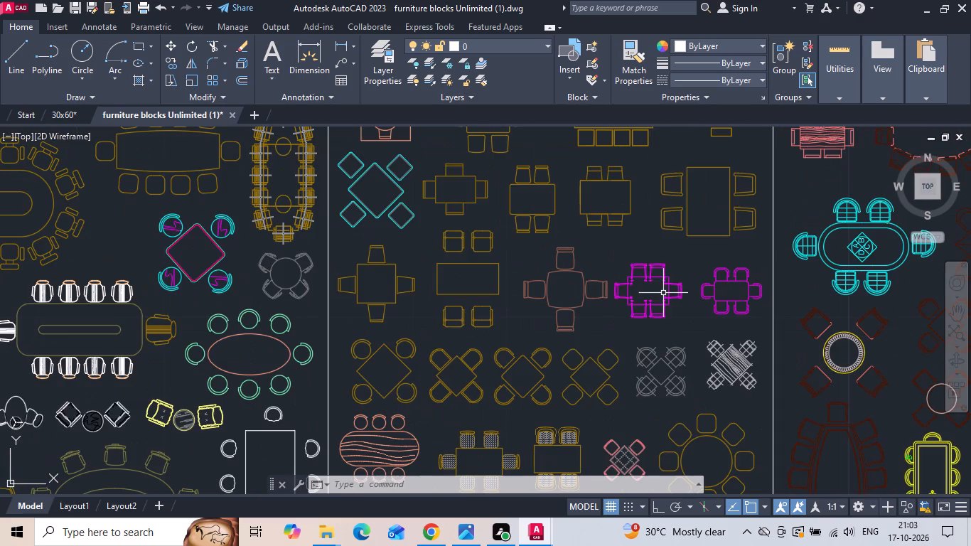
middle_click_drag(532, 268, 549, 346)
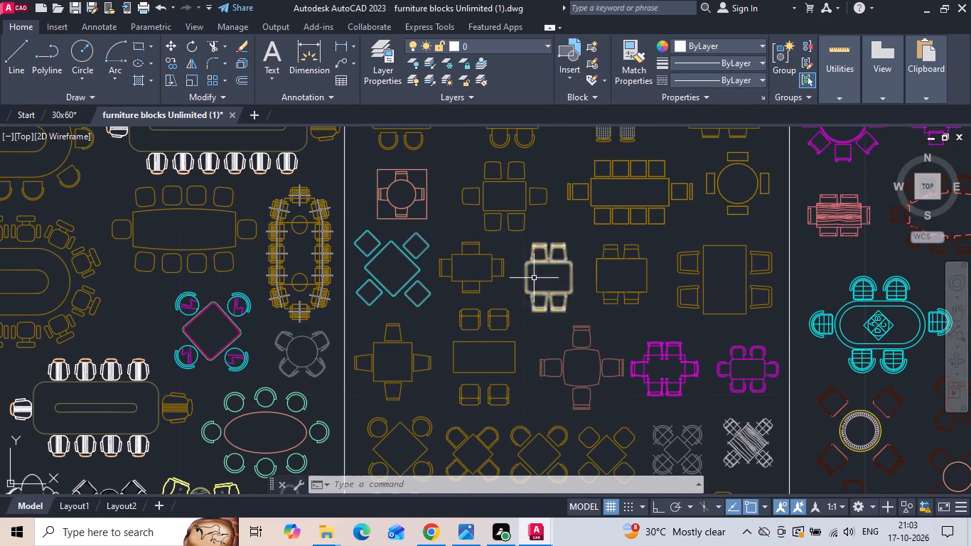
scroll(530, 310, "down", 1)
scroll(218, 414, "up", 1)
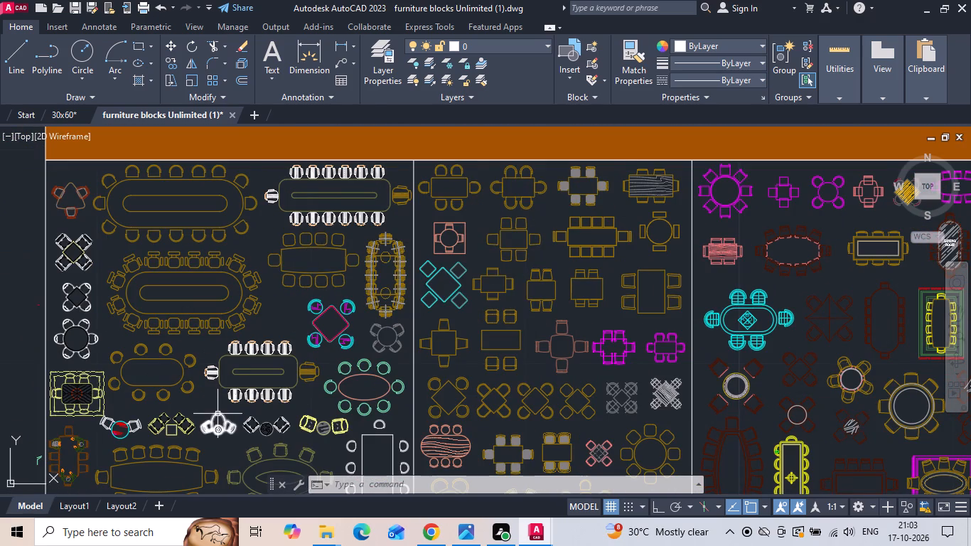
middle_click_drag(218, 412, 410, 164)
scroll(395, 188, "down", 1)
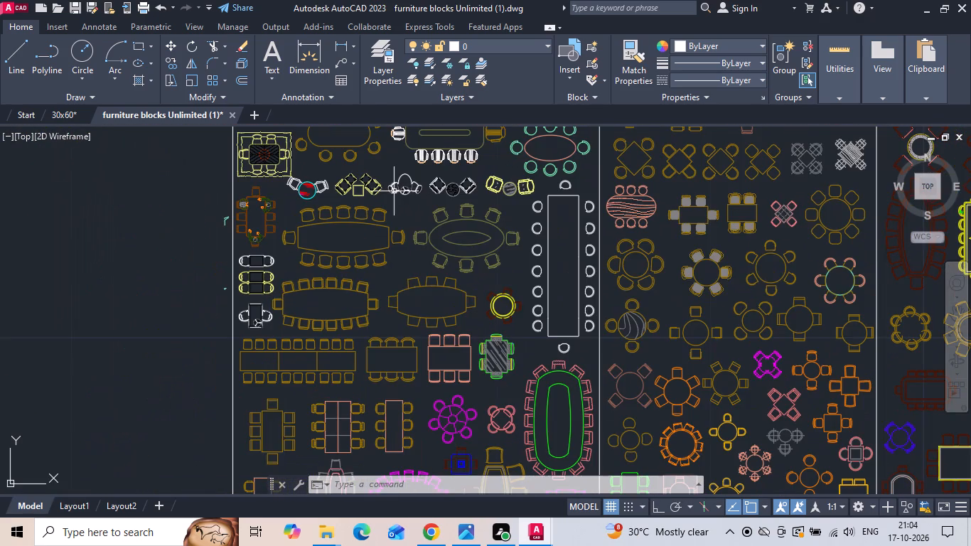
scroll(397, 387, "up", 1)
middle_click_drag(394, 382, 377, 190)
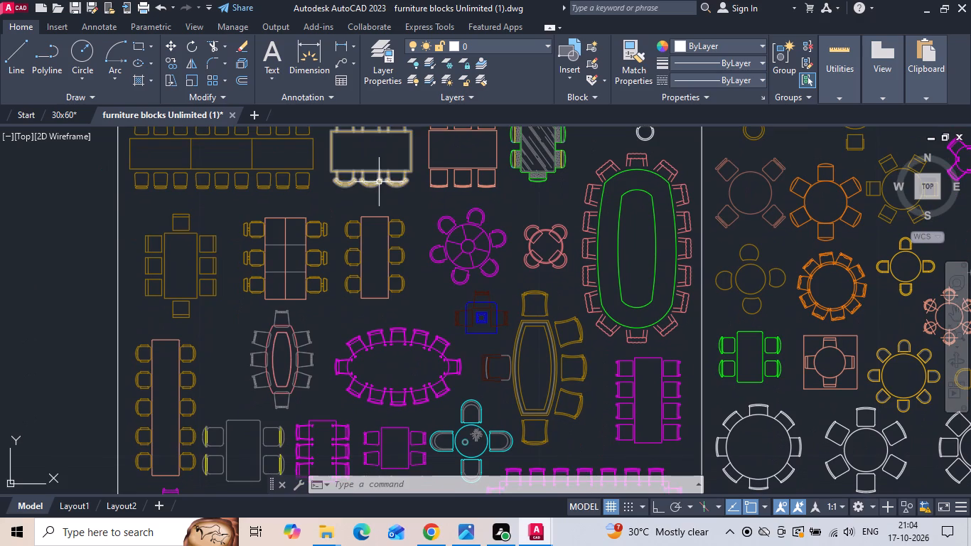
scroll(353, 178, "down", 1)
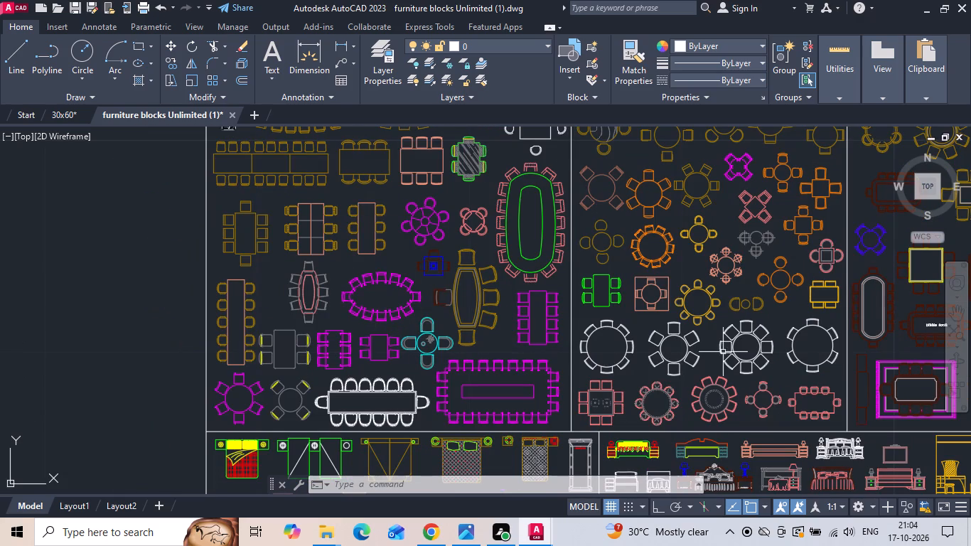
Examine the remaining dining table sections for six-chair sets and compare them with the dining area in the reference plan.
middle_click_drag(670, 378, 344, 409)
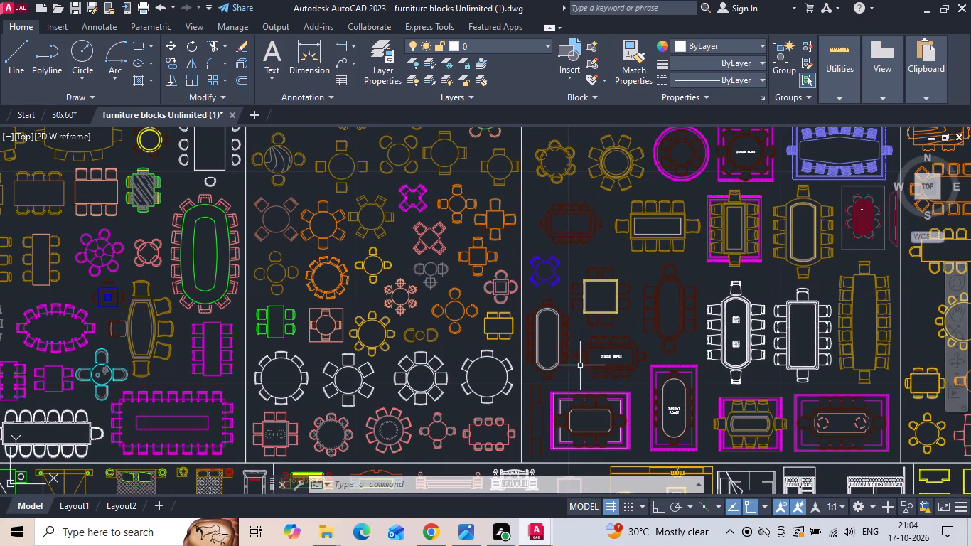
middle_click_drag(785, 267, 708, 353)
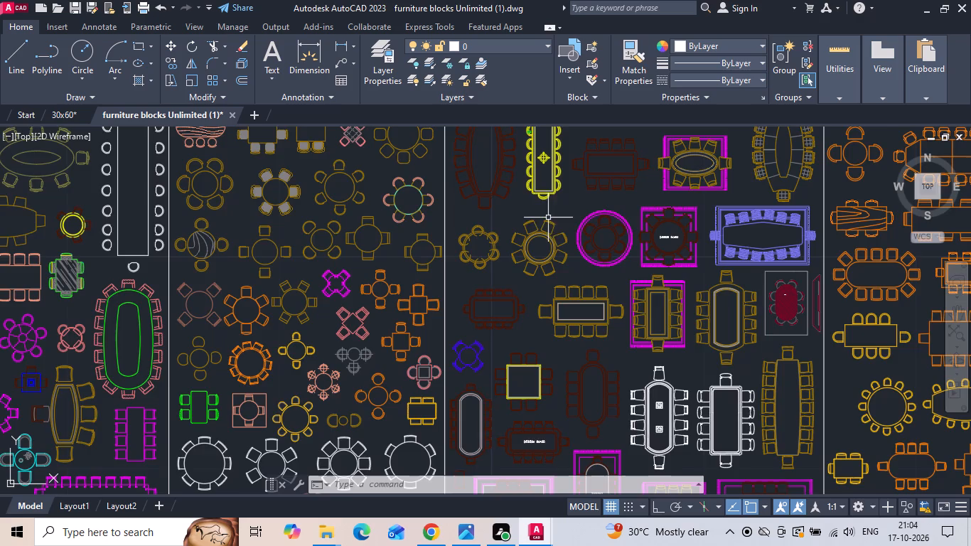
scroll(513, 357, "down", 1)
scroll(567, 162, "up", 1)
middle_click_drag(557, 191, 534, 257)
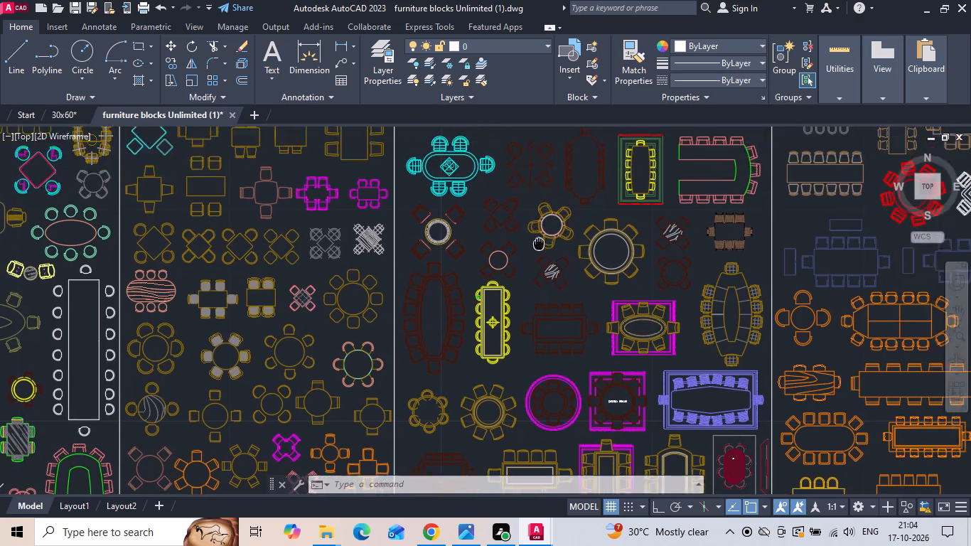
middle_click_drag(534, 257, 483, 382)
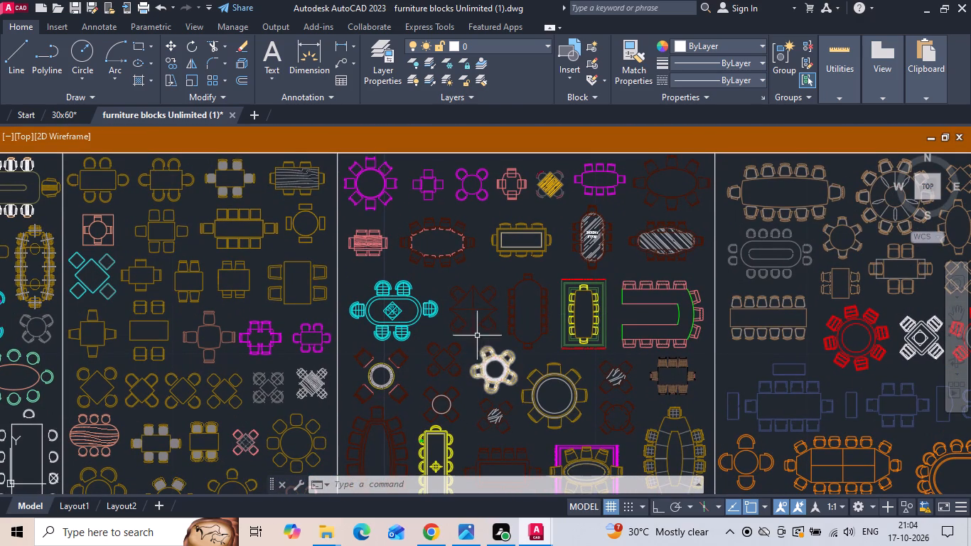
scroll(328, 215, "down", 1)
scroll(721, 224, "up", 2)
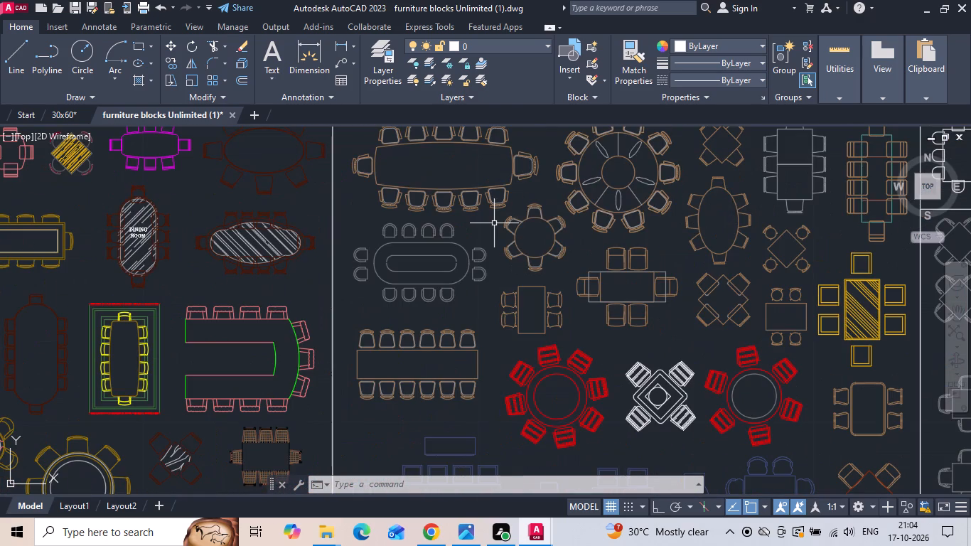
scroll(483, 233, "down", 1)
middle_click_drag(576, 351, 572, 348)
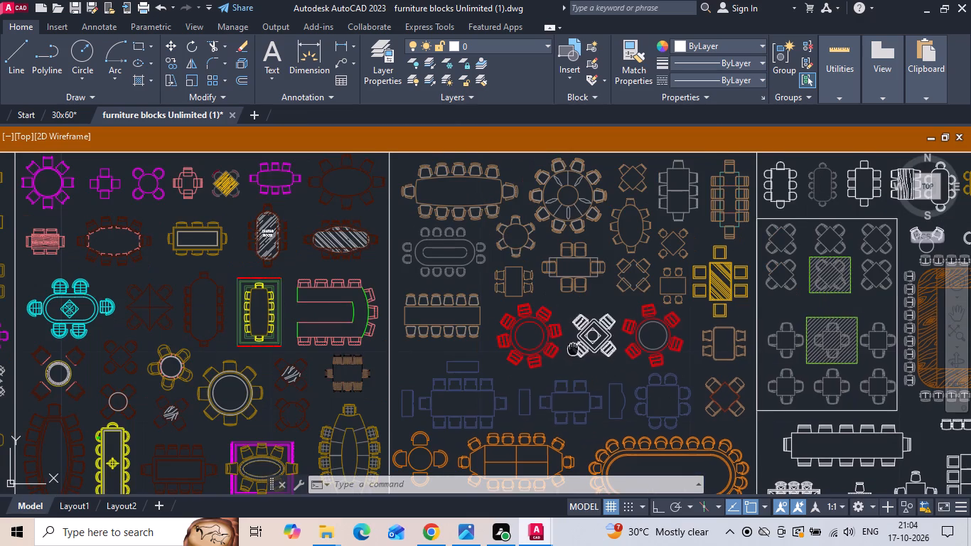
middle_click_drag(572, 348, 537, 276)
left_click(542, 315)
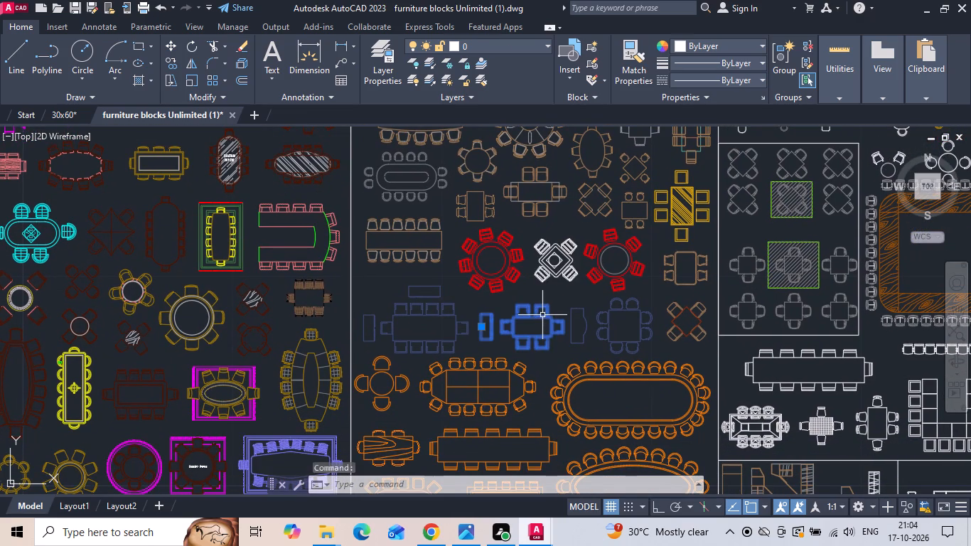
scroll(428, 215, "down", 2)
scroll(595, 316, "up", 2)
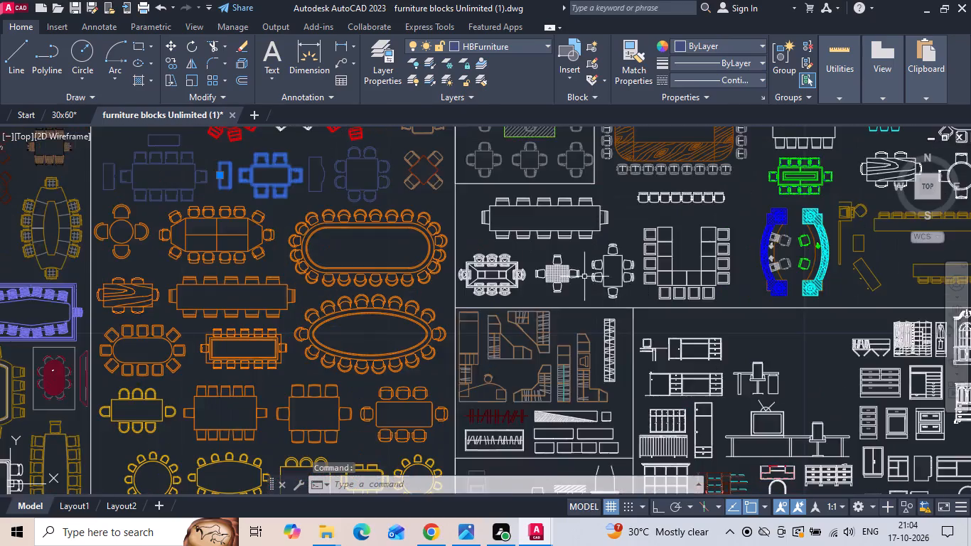
scroll(584, 270, "up", 2)
scroll(520, 351, "down", 3)
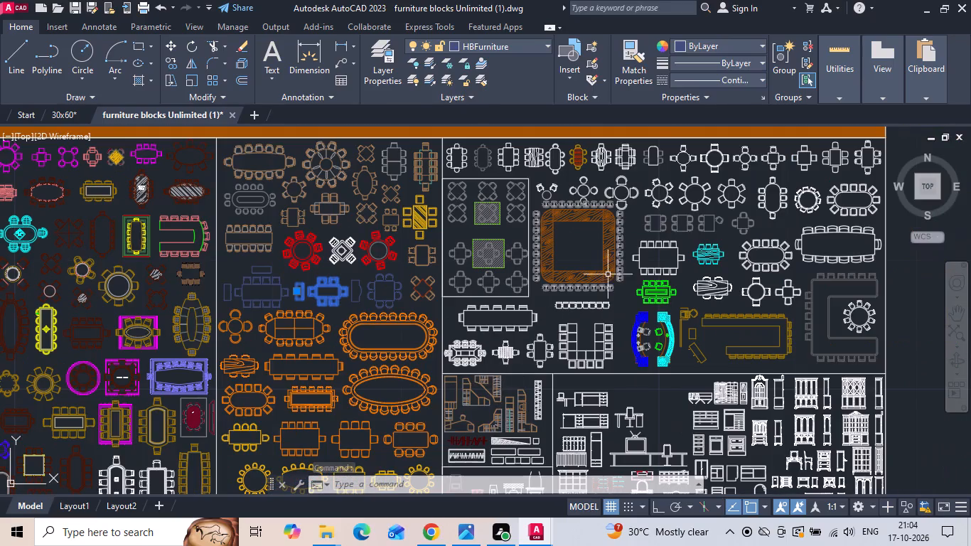
scroll(790, 154, "up", 2)
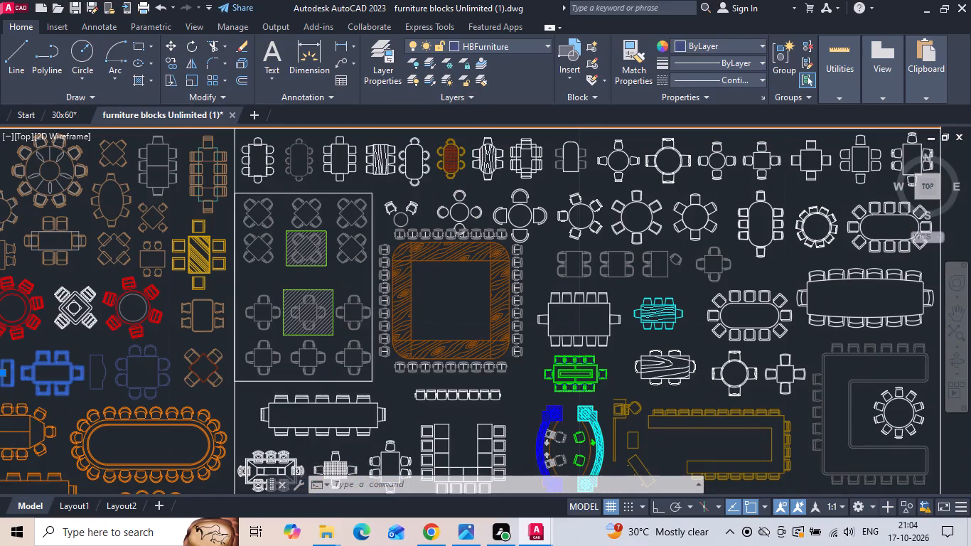
middle_click_drag(788, 154, 693, 237)
left_click(61, 113)
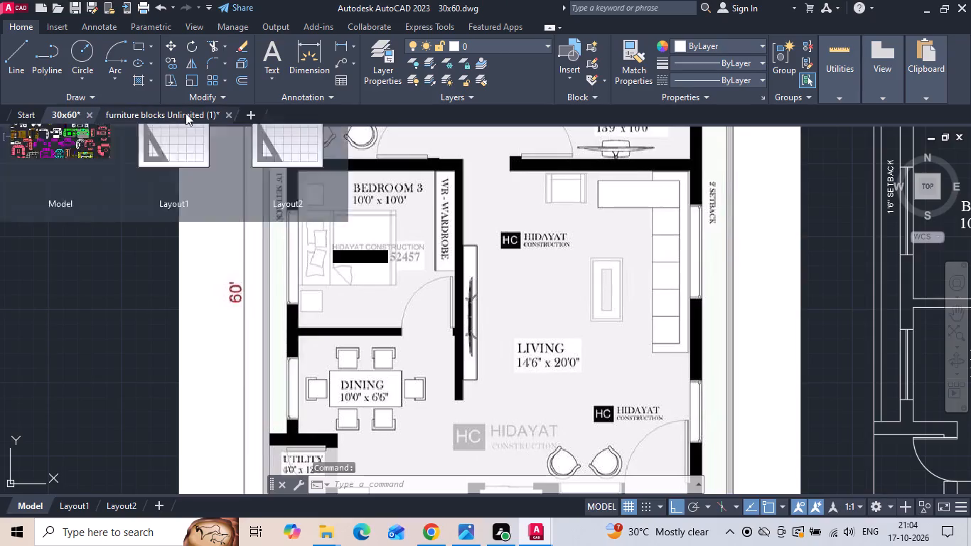
left_click(186, 113)
Return to the bed blocks section of the furniture library and examine the bed options.
scroll(563, 186, "down", 1)
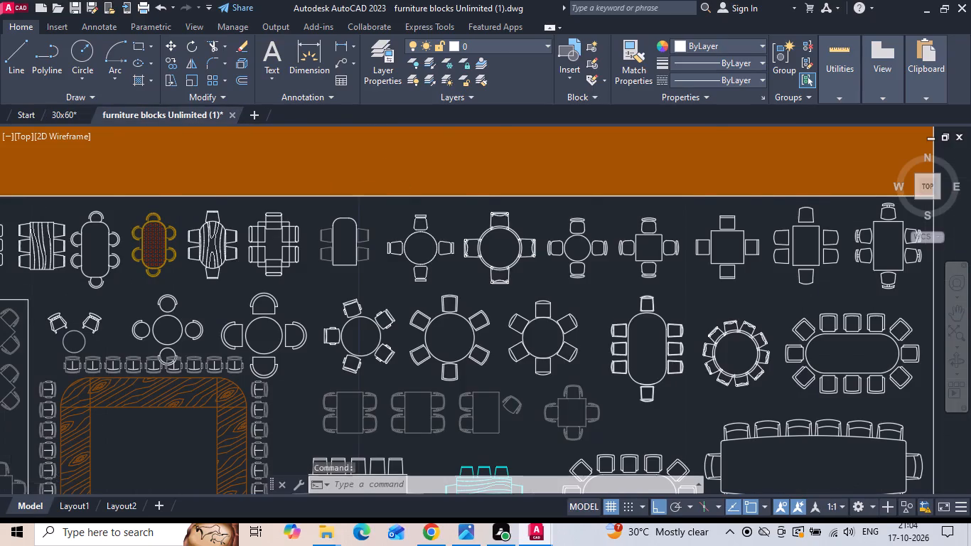
scroll(563, 186, "down", 2)
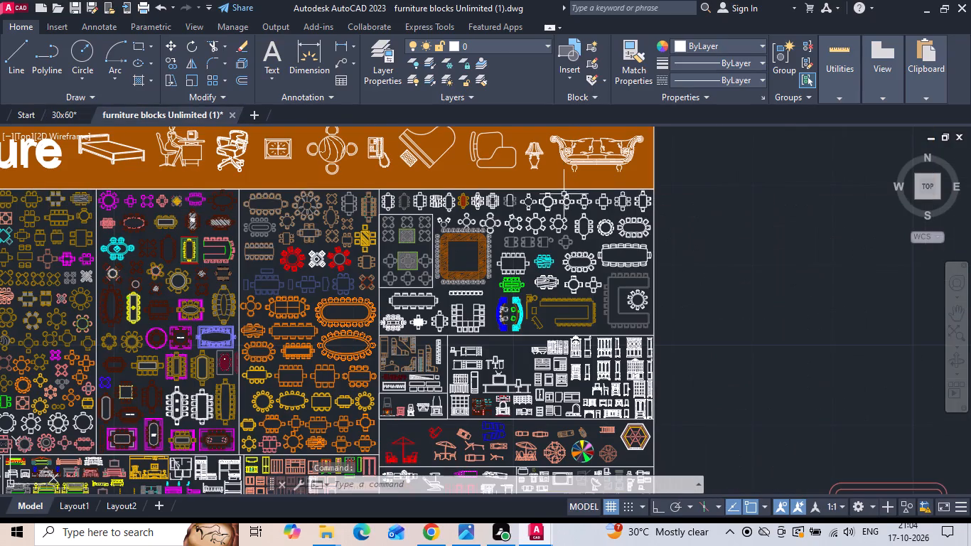
middle_click_drag(374, 275, 544, 228)
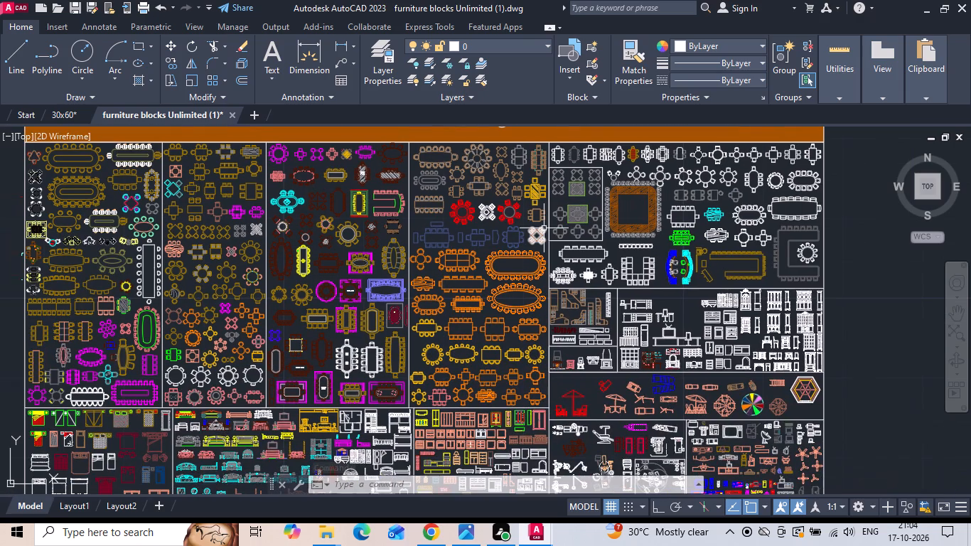
scroll(544, 228, "down", 1)
middle_click_drag(332, 392, 395, 183)
scroll(348, 302, "up", 2)
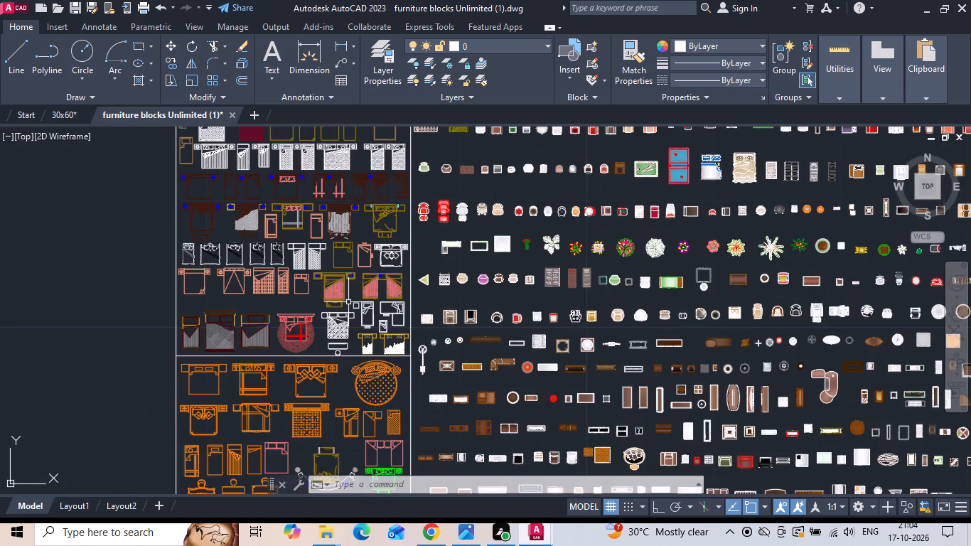
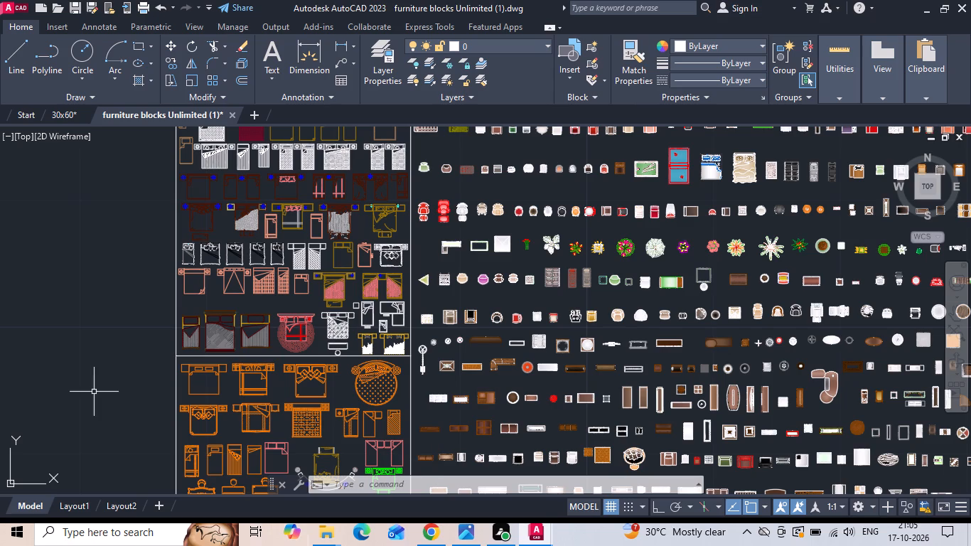
Examine the orange double bed with a folded blanket and two side tables as a candidate from the bed blocks.
scroll(272, 416, "up", 3)
left_click(247, 309)
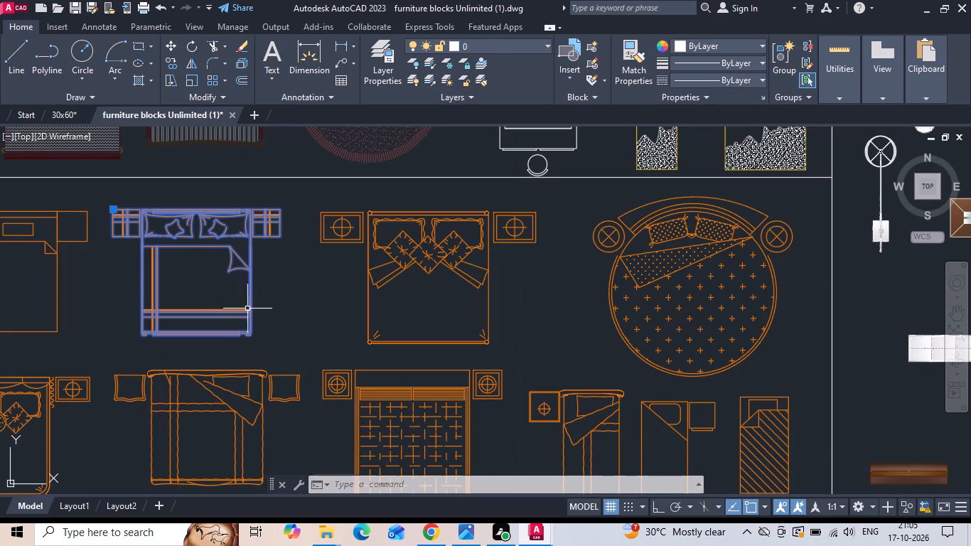
scroll(133, 271, "up", 3)
left_click_drag(242, 293, 197, 326)
left_click(124, 363)
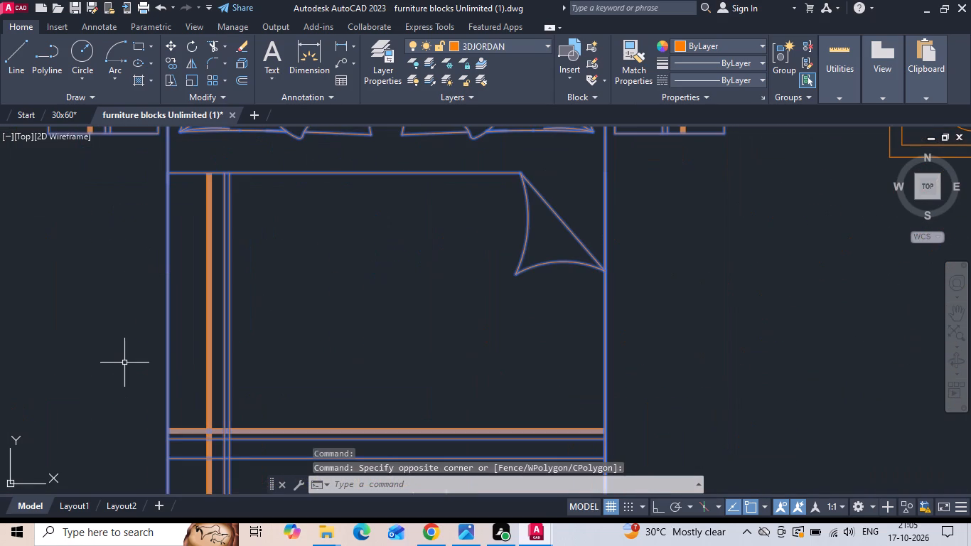
scroll(284, 279, "down", 2)
scroll(234, 317, "down", 5)
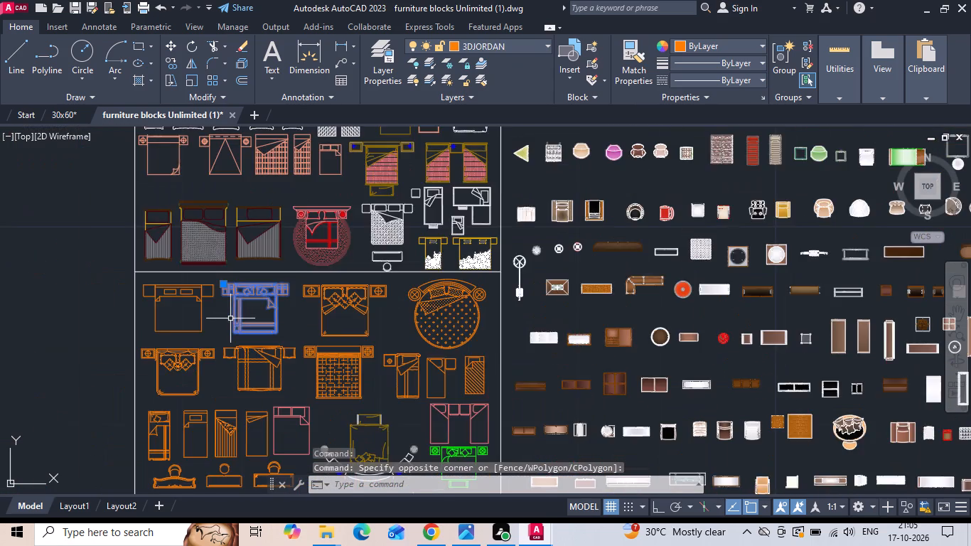
middle_click_drag(289, 216, 321, 310)
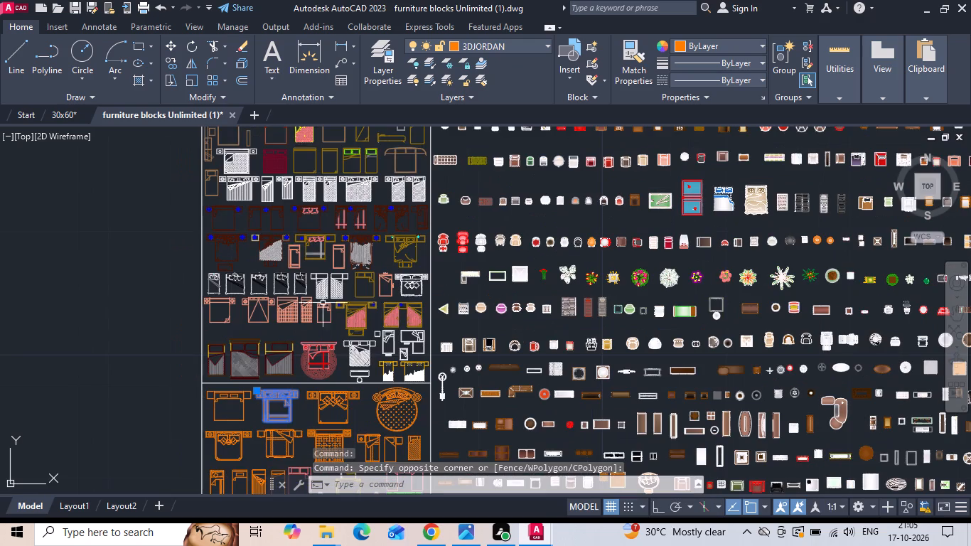
key("Escape")
Select the double bed block with side tables, pillows and a striped blanket, between the two single beds.
left_click(316, 250)
scroll(313, 259, "up", 3)
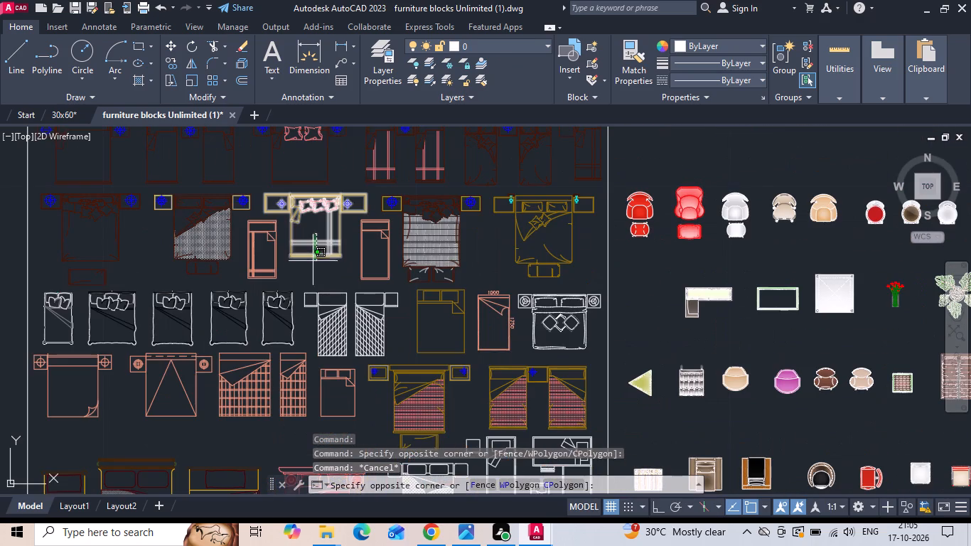
left_click(313, 262)
middle_click_drag(313, 263, 313, 273)
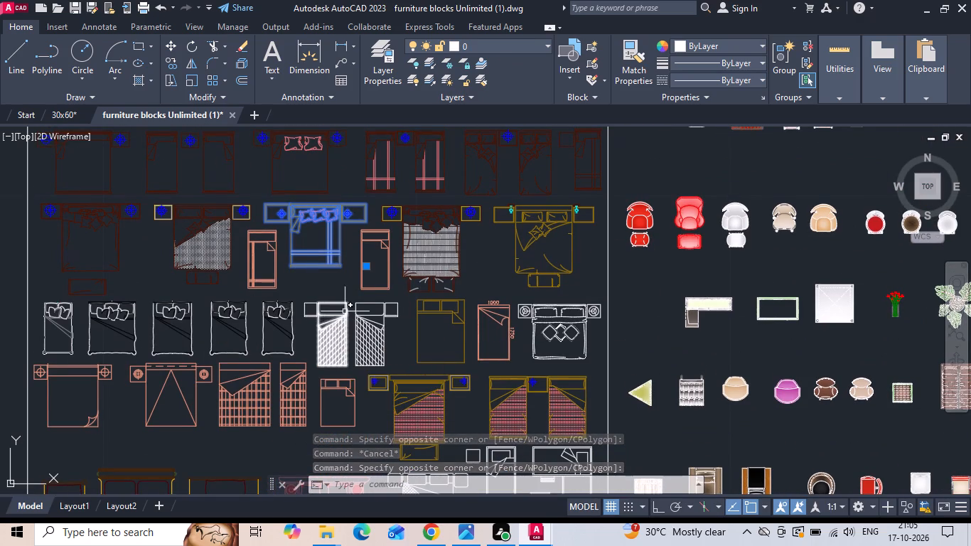
Add the blue rectangular six-chair dining set from the dining table blocks to the selection.
scroll(384, 285, "down", 2)
middle_click_drag(383, 270, 393, 352)
middle_click_drag(381, 243, 370, 375)
middle_click_drag(373, 185, 372, 313)
scroll(476, 259, "up", 1)
middle_click_drag(343, 230, 0, 324)
scroll(749, 375, "up", 2)
middle_click_drag(749, 375, 749, 375)
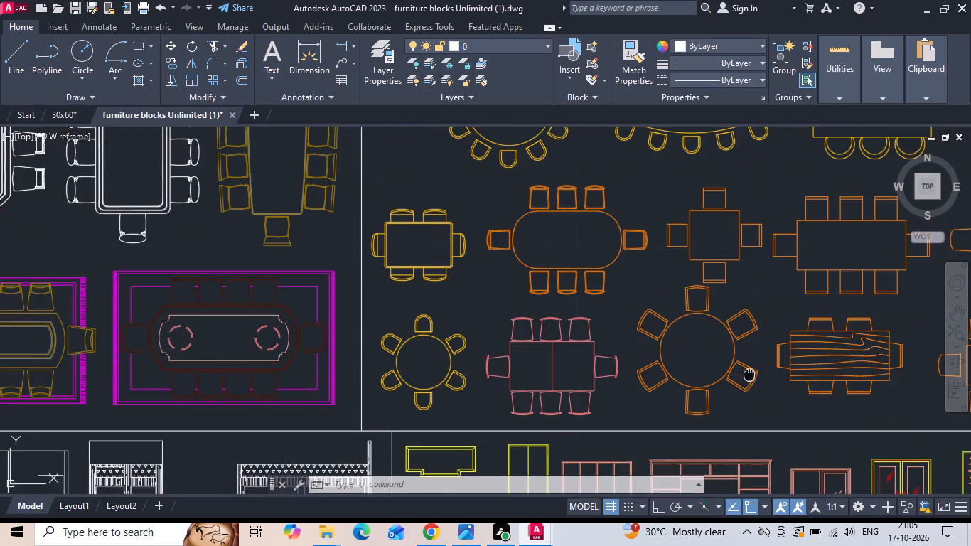
middle_click_drag(749, 375, 358, 385)
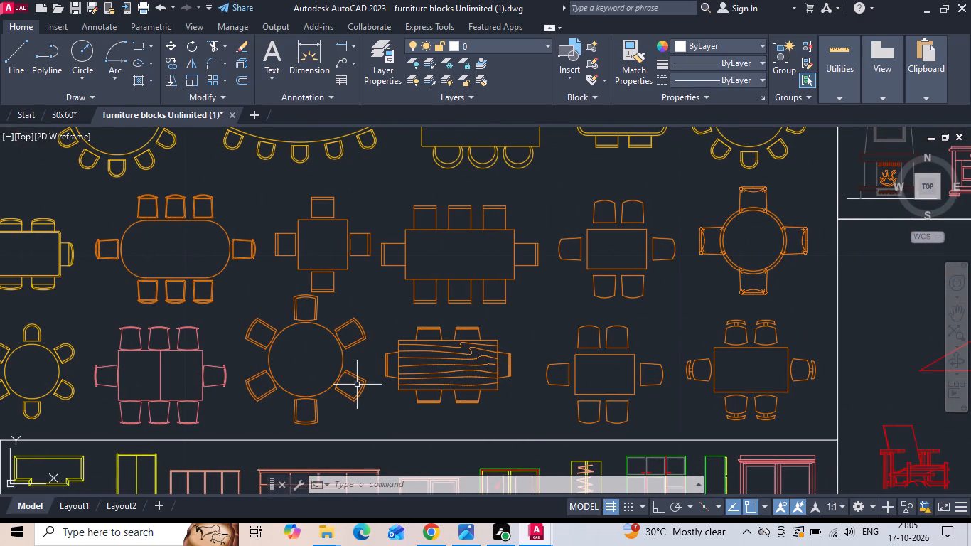
scroll(404, 405, "down", 2)
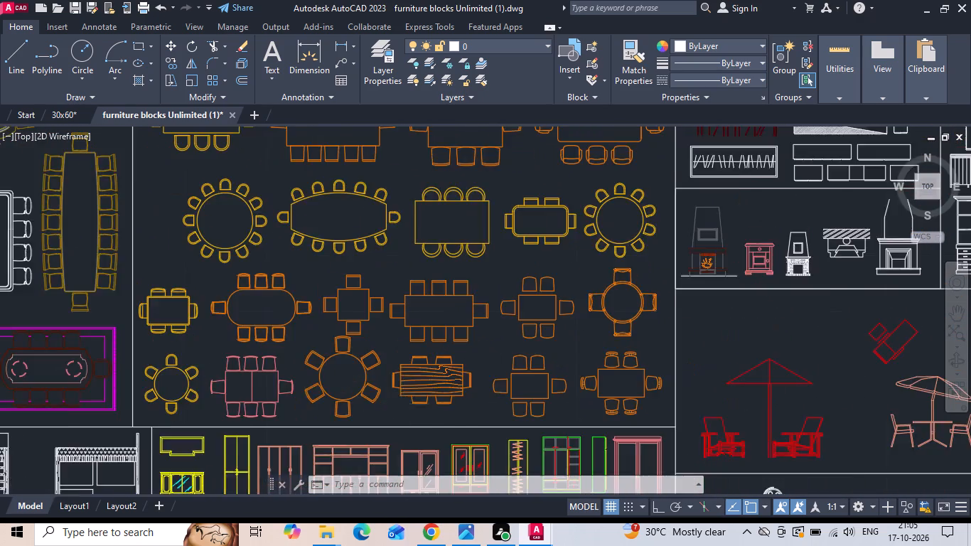
scroll(458, 247, "up", 2)
scroll(459, 312, "down", 2)
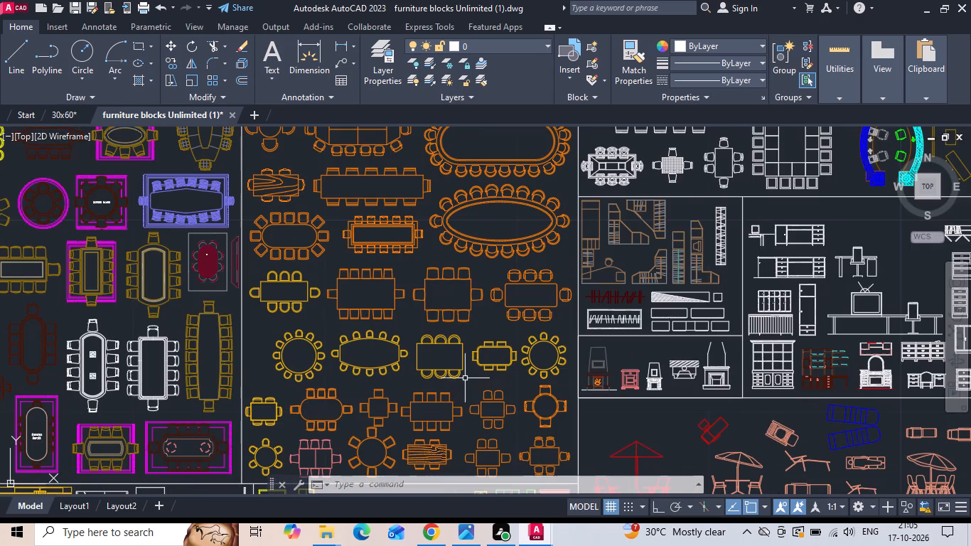
middle_click_drag(338, 213, 304, 422)
left_click(356, 294)
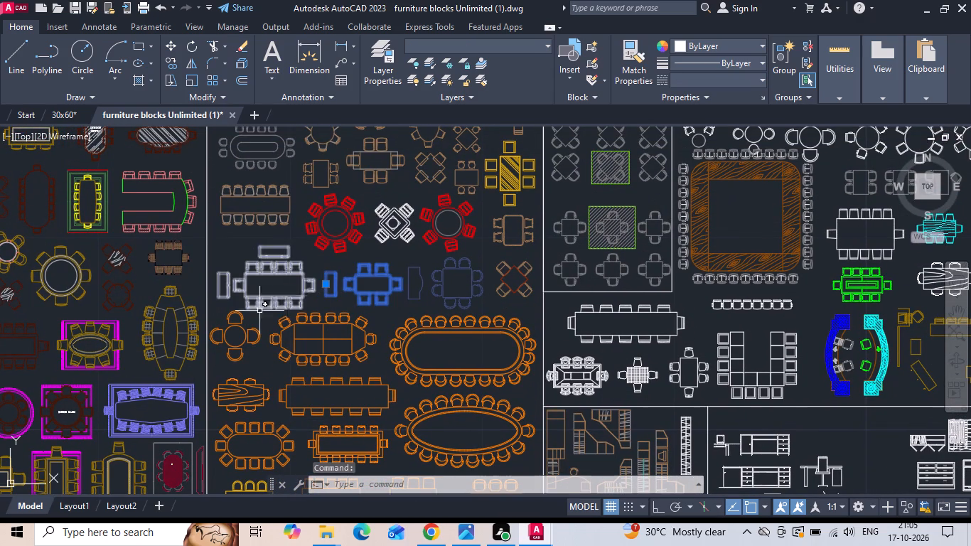
Examine the white dining table blocks in the neighbouring library section for other rectangular sets.
scroll(250, 316, "down", 1)
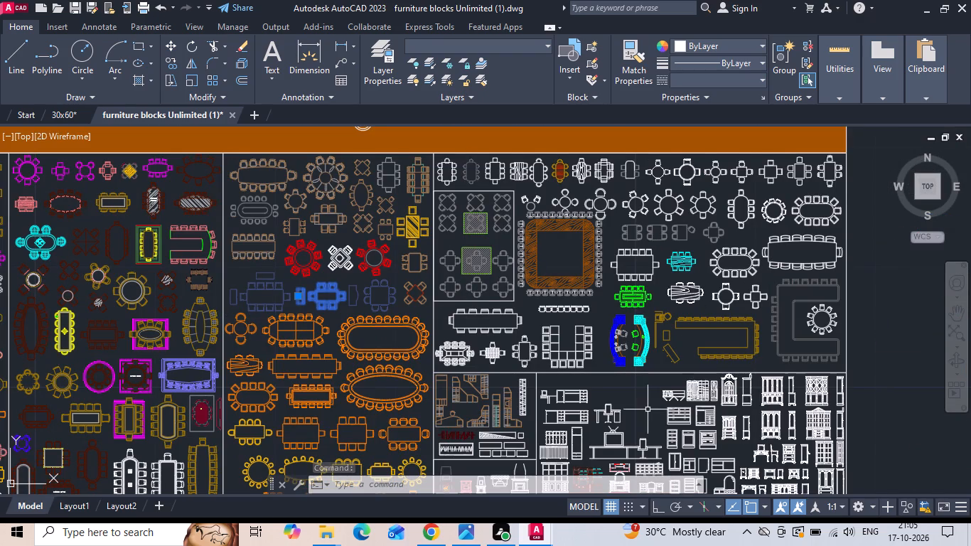
middle_click_drag(640, 408, 612, 390)
middle_click_drag(611, 390, 603, 385)
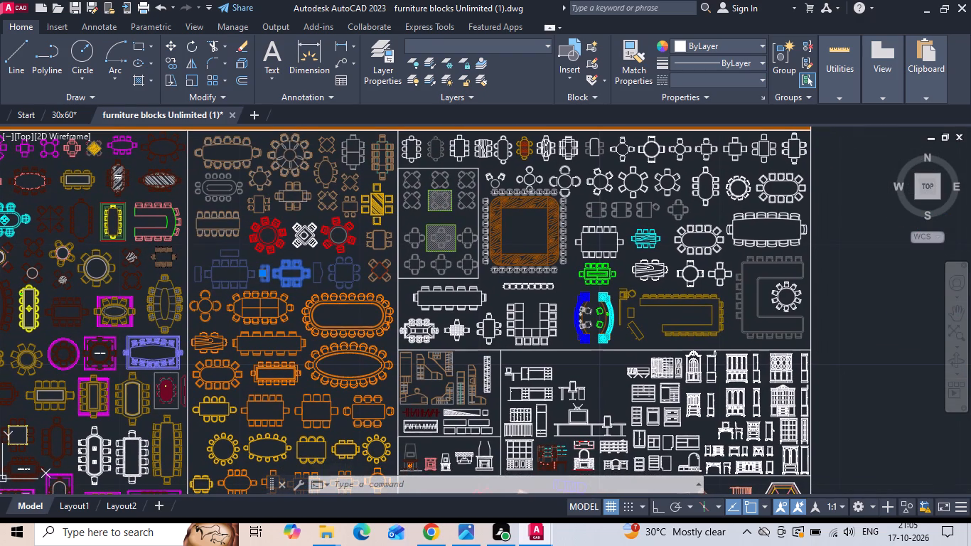
scroll(552, 123, "up", 6)
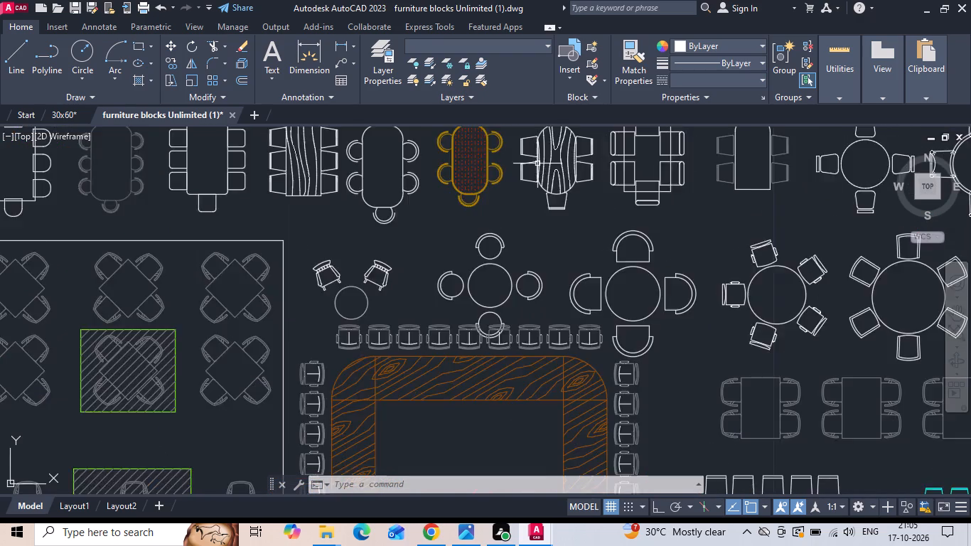
scroll(537, 166, "up", 1)
scroll(535, 243, "down", 2)
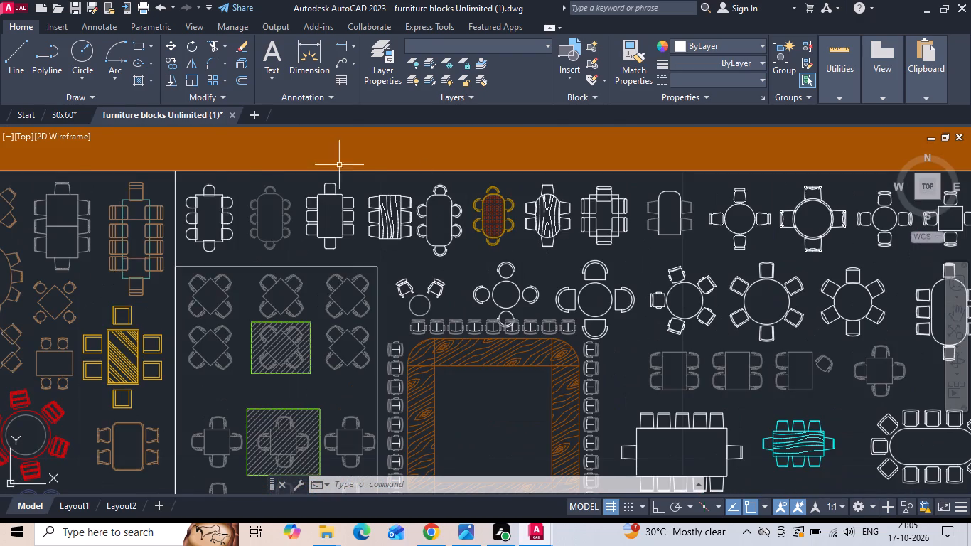
scroll(338, 165, "down", 3)
scroll(463, 350, "up", 3)
scroll(494, 247, "down", 3)
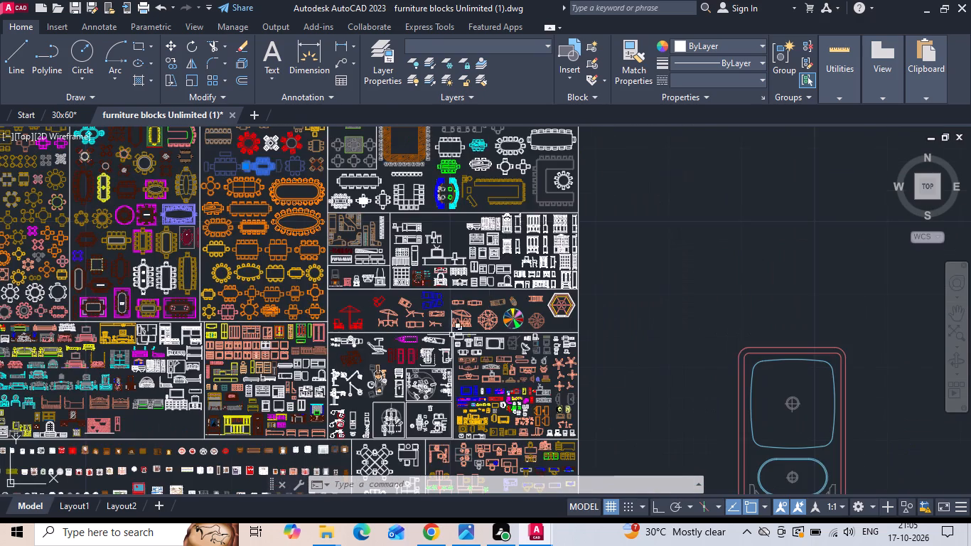
Survey the corner sofa and living room set sections of the furniture library for a suitable sofa arrangement.
scroll(397, 390, "up", 3)
scroll(461, 338, "down", 4)
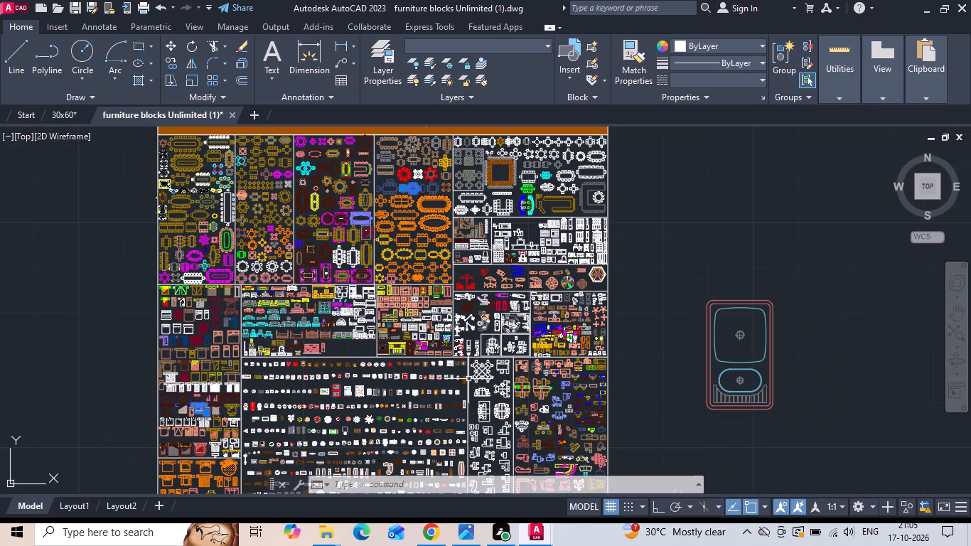
scroll(419, 384, "up", 2)
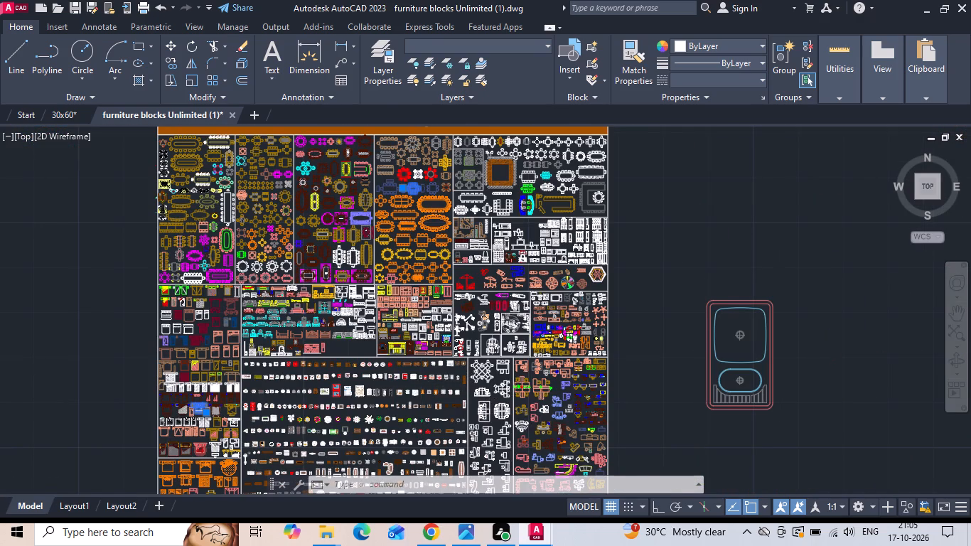
middle_click_drag(354, 371, 452, 259)
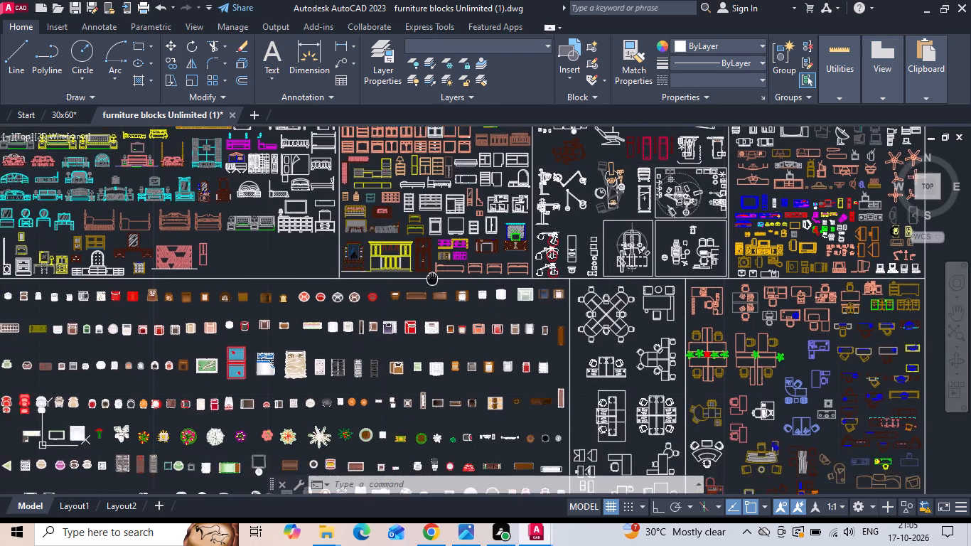
middle_click_drag(452, 259, 454, 259)
scroll(535, 268, "down", 1)
middle_click_drag(417, 355, 469, 207)
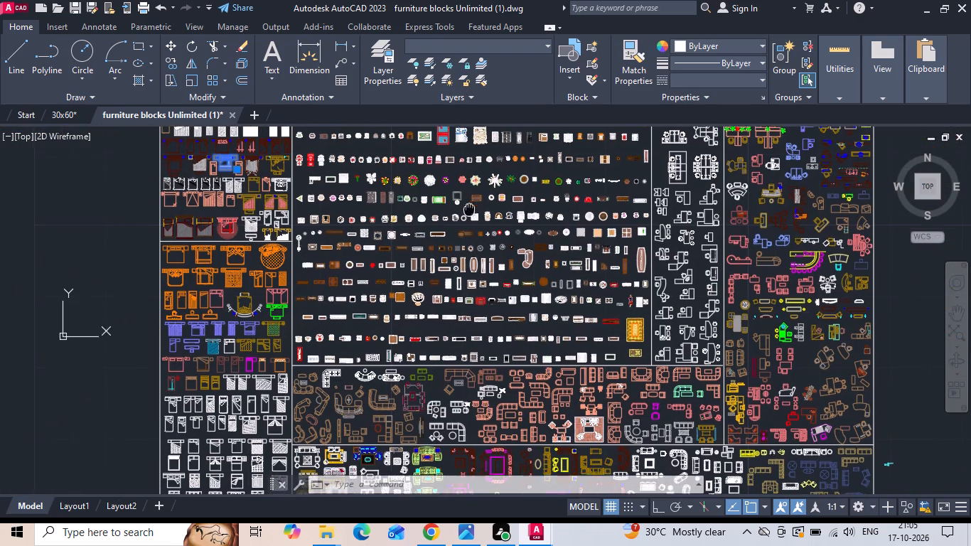
scroll(328, 446, "up", 2)
scroll(490, 412, "up", 1)
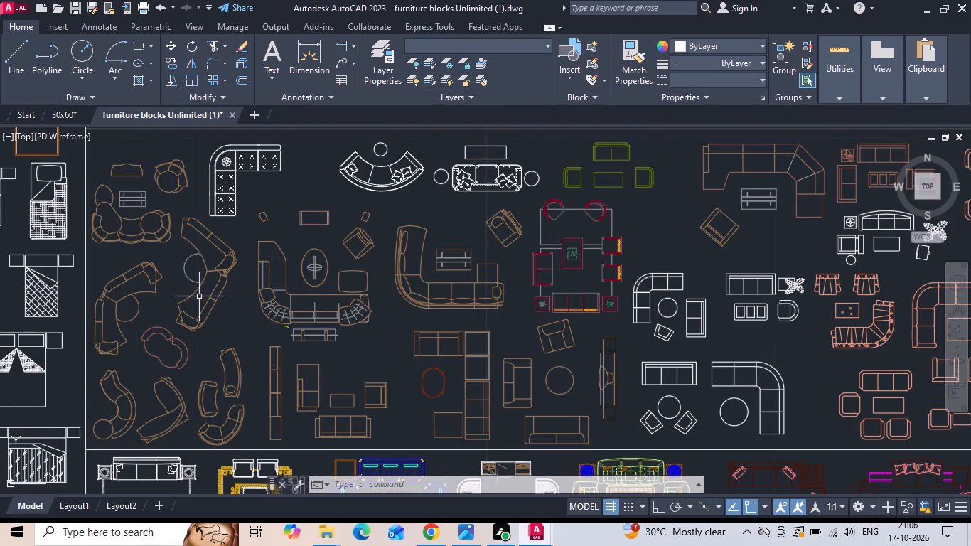
scroll(199, 296, "down", 1)
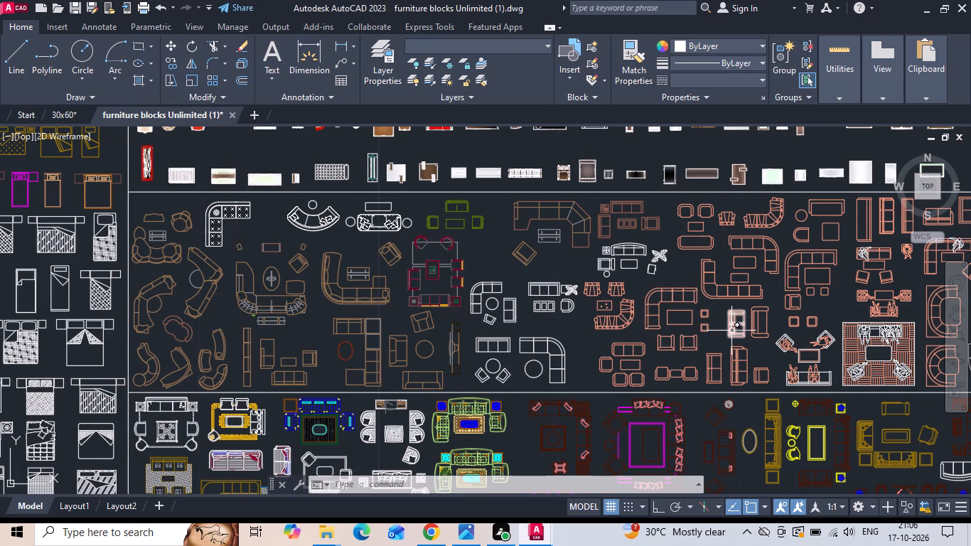
middle_click_drag(732, 330, 461, 328)
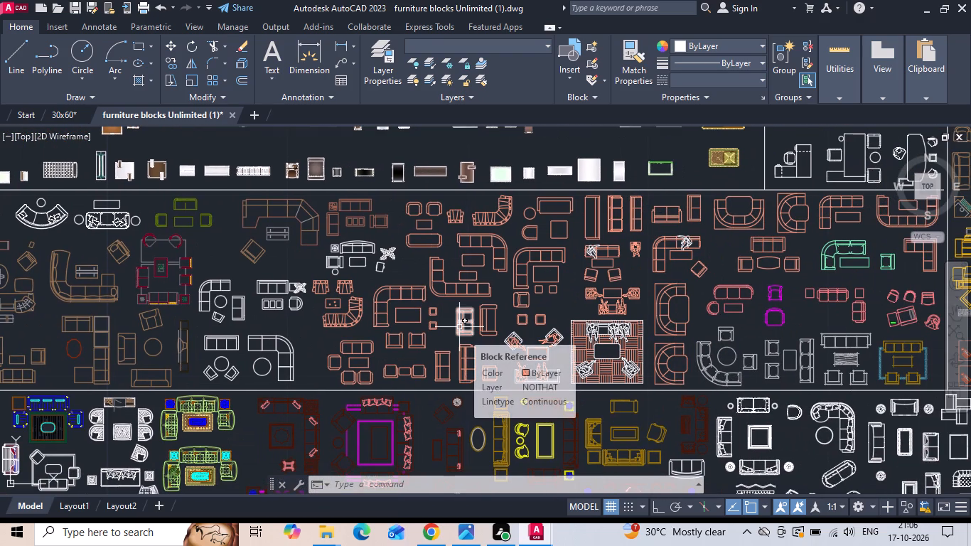
middle_click_drag(700, 314, 505, 287)
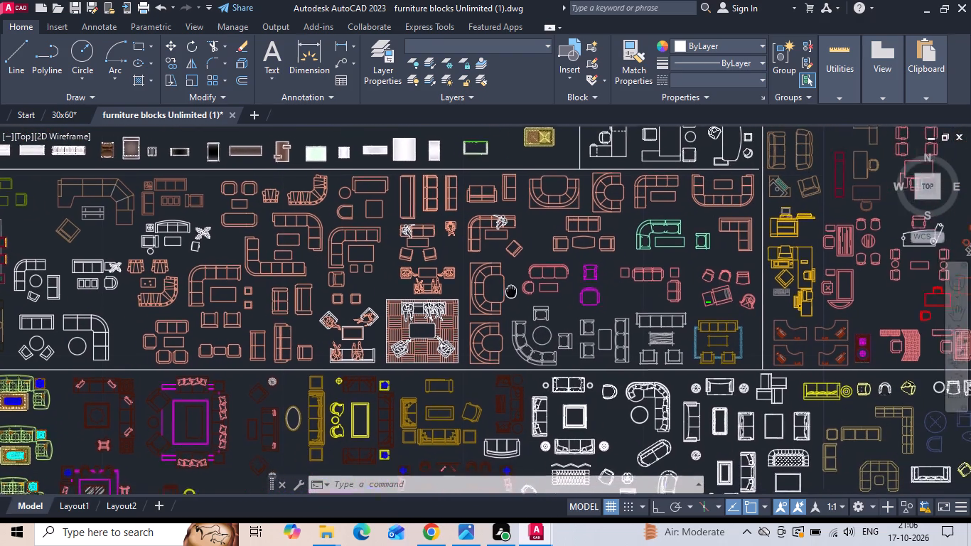
middle_click_drag(505, 287, 497, 246)
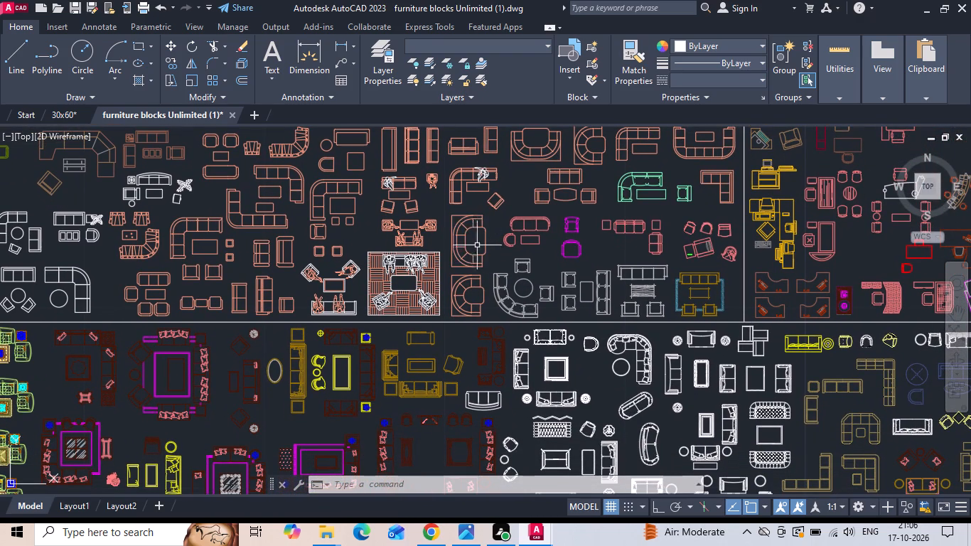
middle_click_drag(363, 304, 395, 240)
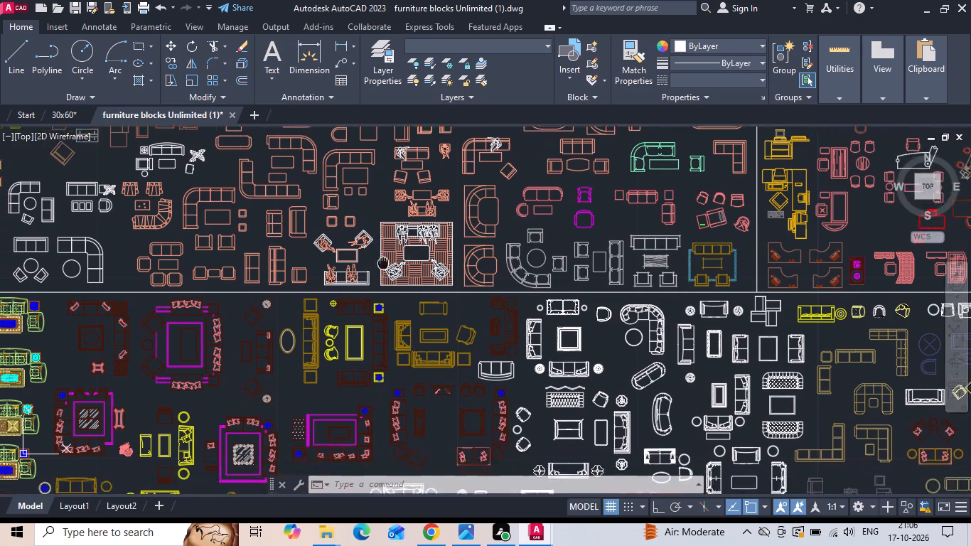
middle_click_drag(395, 240, 471, 129)
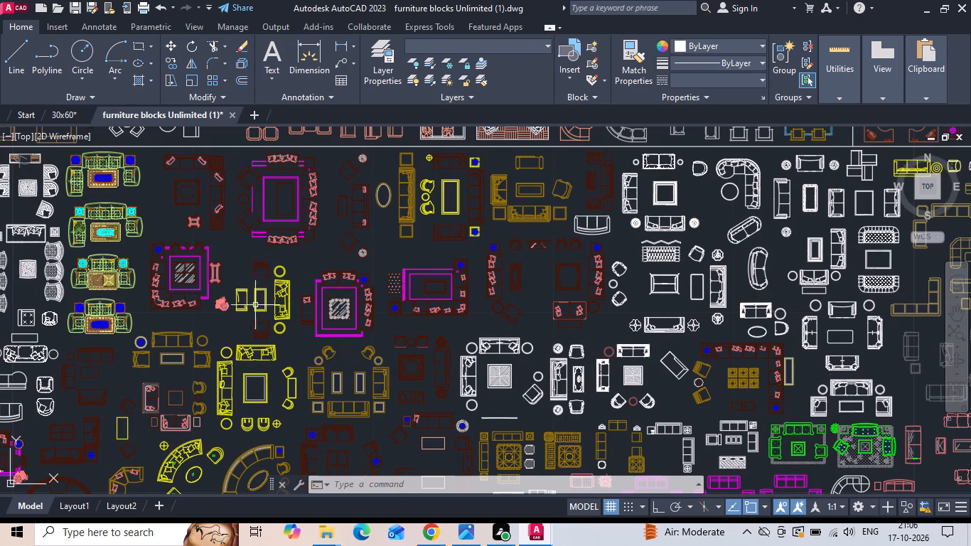
middle_click_drag(266, 328, 463, 280)
Add the brown L-shaped corner sofa, above the short-armed corner sofa in the sofa blocks section, to the selection.
scroll(463, 280, "down", 1)
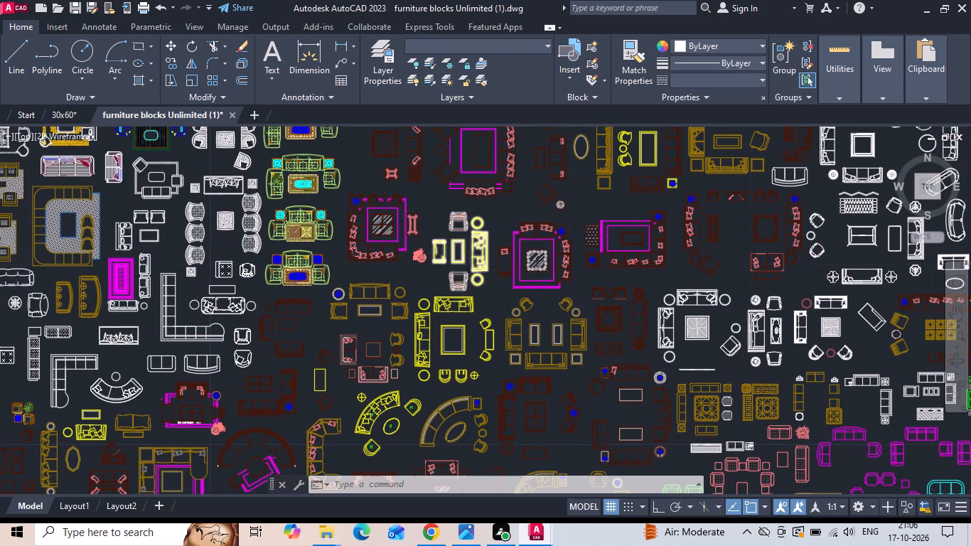
scroll(198, 452, "up", 1)
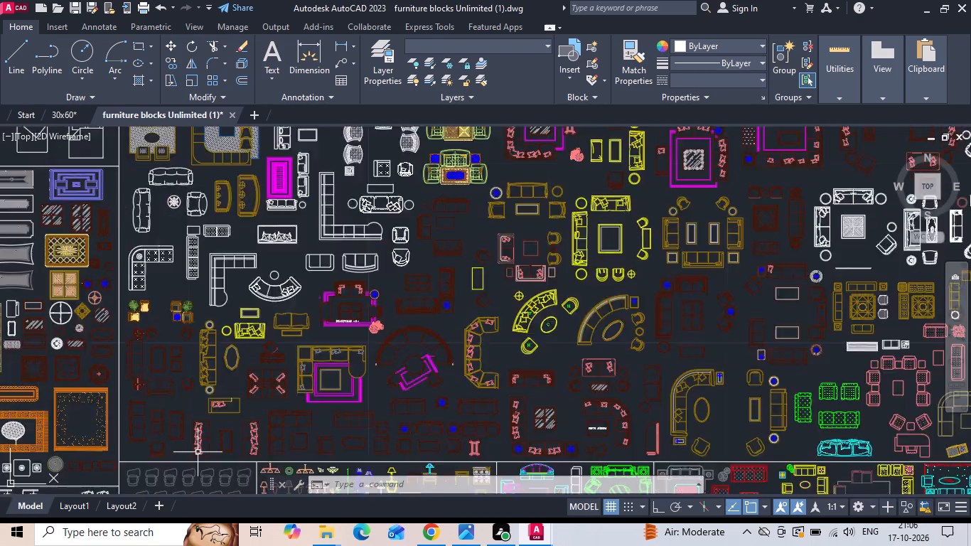
scroll(198, 452, "up", 1)
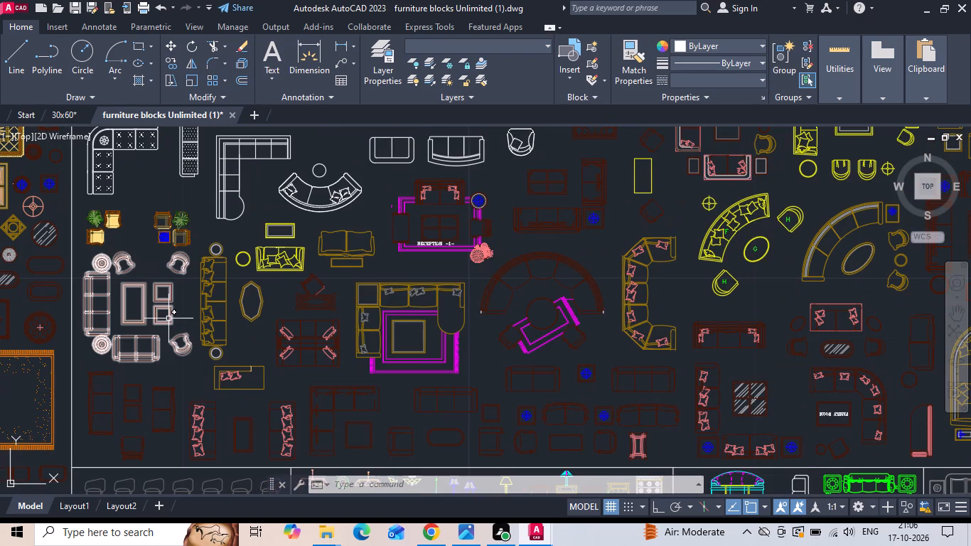
scroll(195, 239, "down", 1)
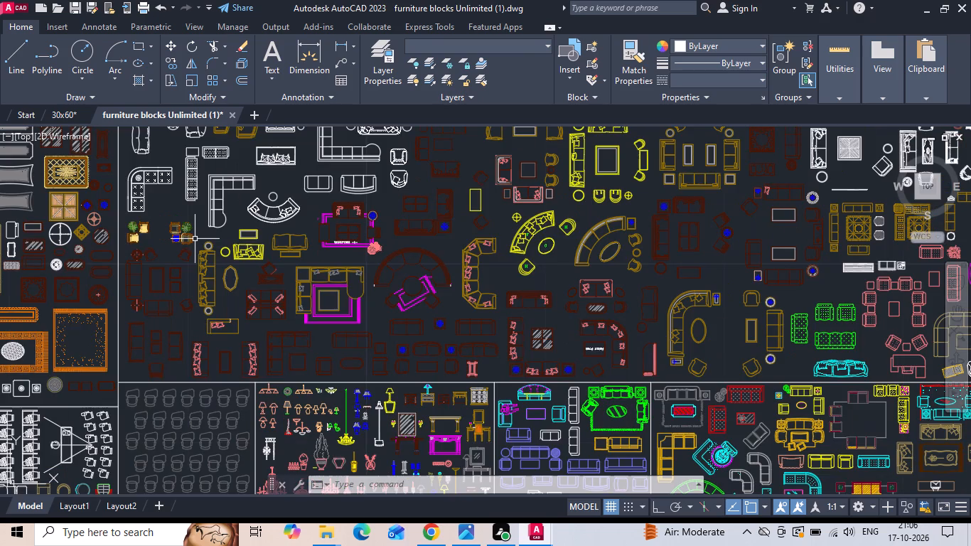
scroll(195, 239, "down", 1)
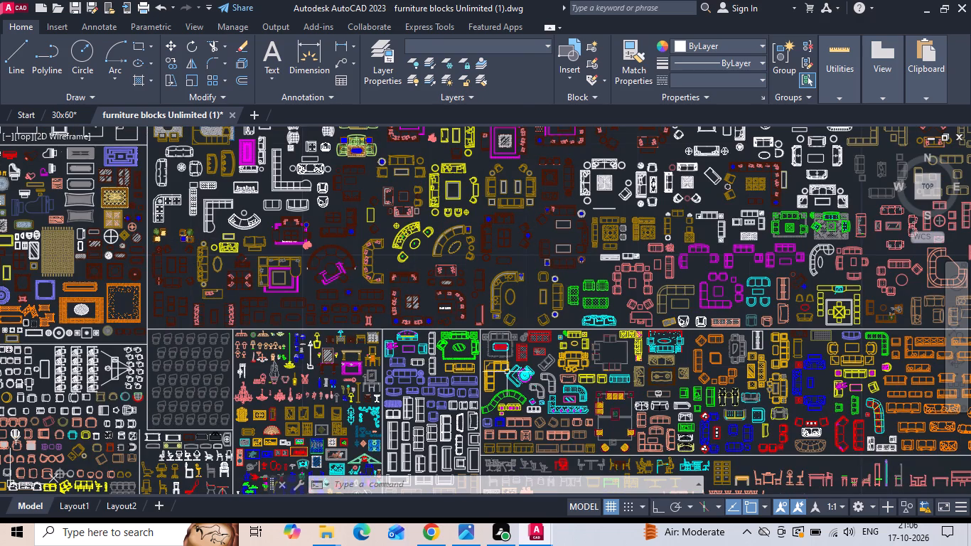
scroll(427, 396, "up", 2)
scroll(406, 225, "down", 2)
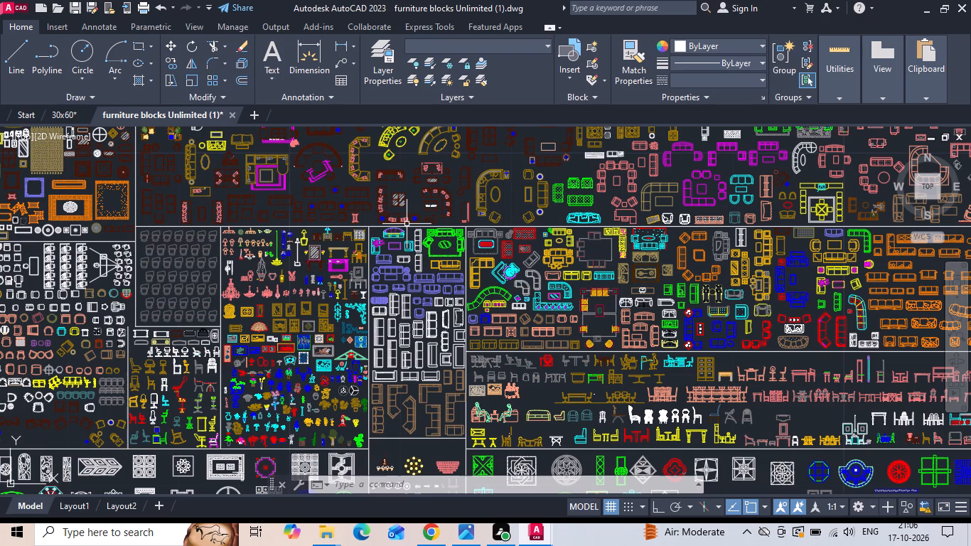
scroll(421, 392, "up", 2)
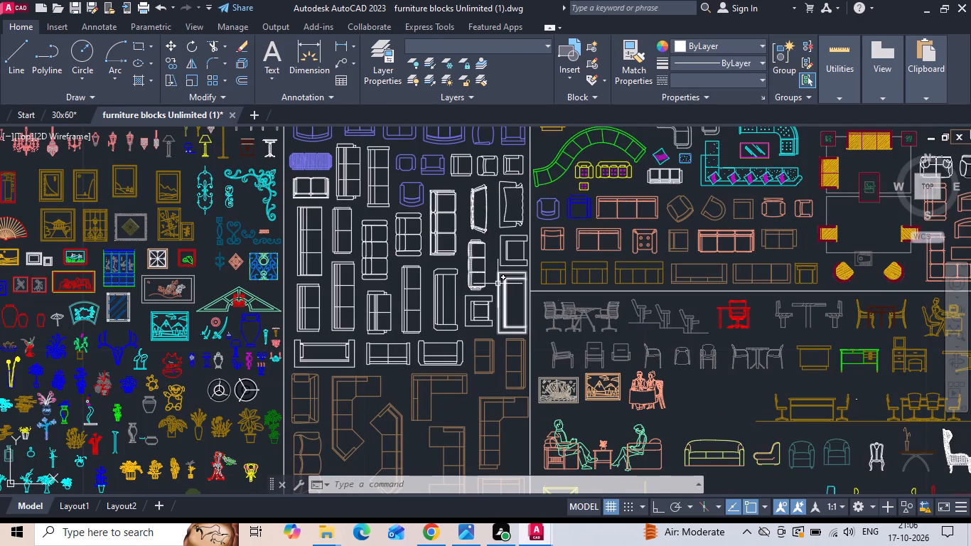
middle_click_drag(458, 427, 450, 303)
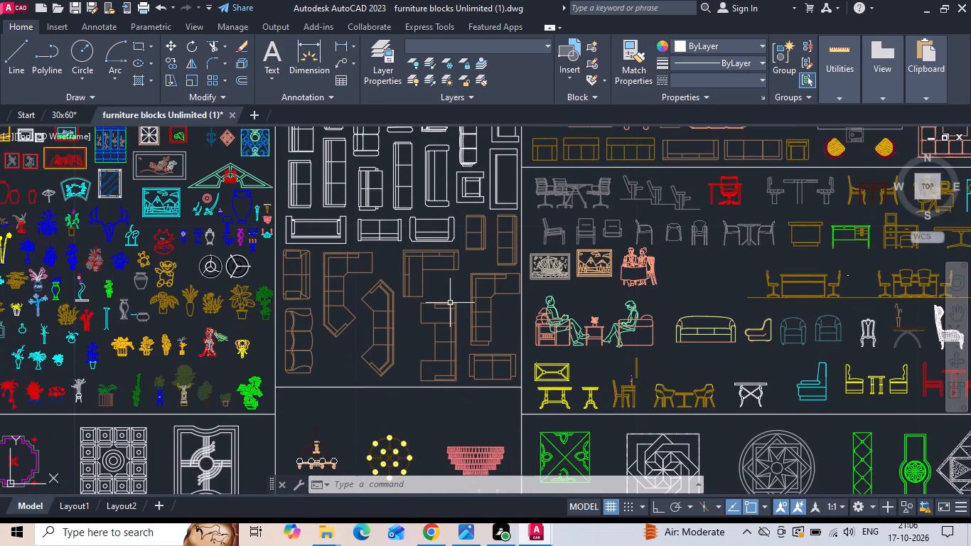
left_click(441, 254)
Examine the neighbouring coloured sofa sets and living room arrangements in the furniture library for other suitable furniture.
scroll(414, 326, "down", 1)
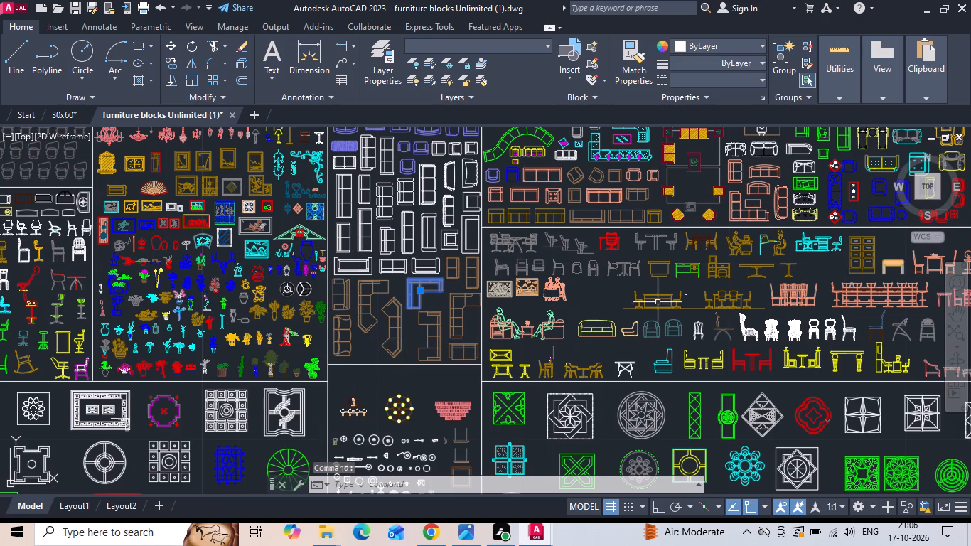
middle_click_drag(646, 306, 507, 409)
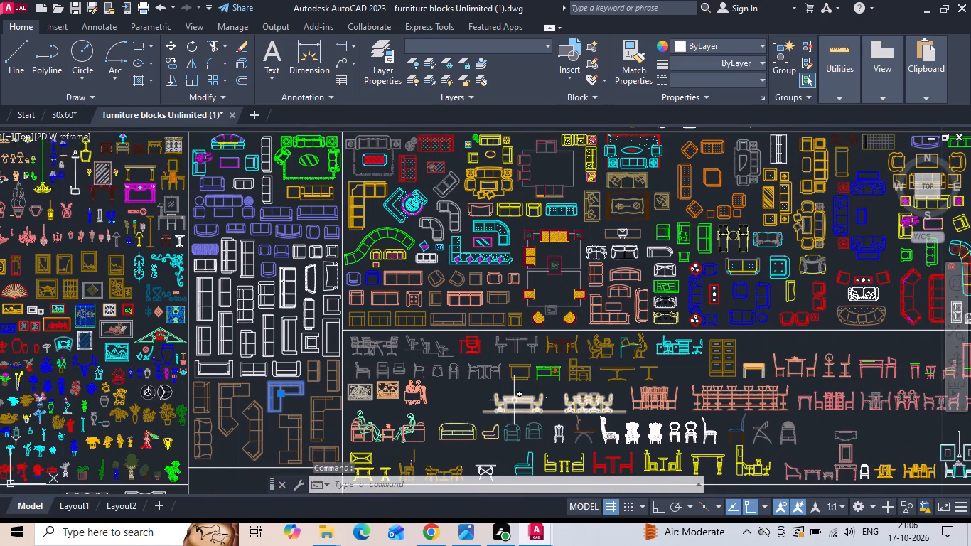
scroll(626, 291, "up", 2)
scroll(372, 338, "down", 1)
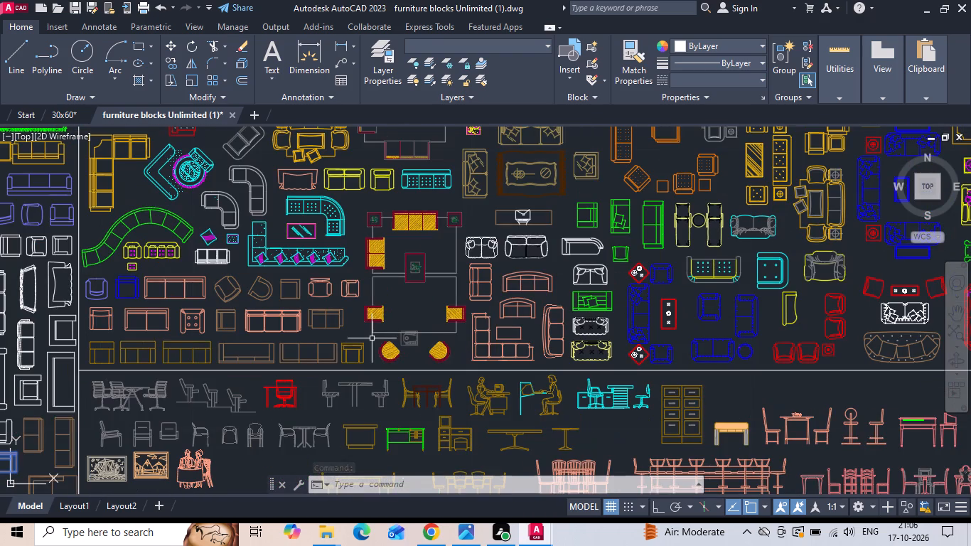
middle_click_drag(696, 299, 528, 355)
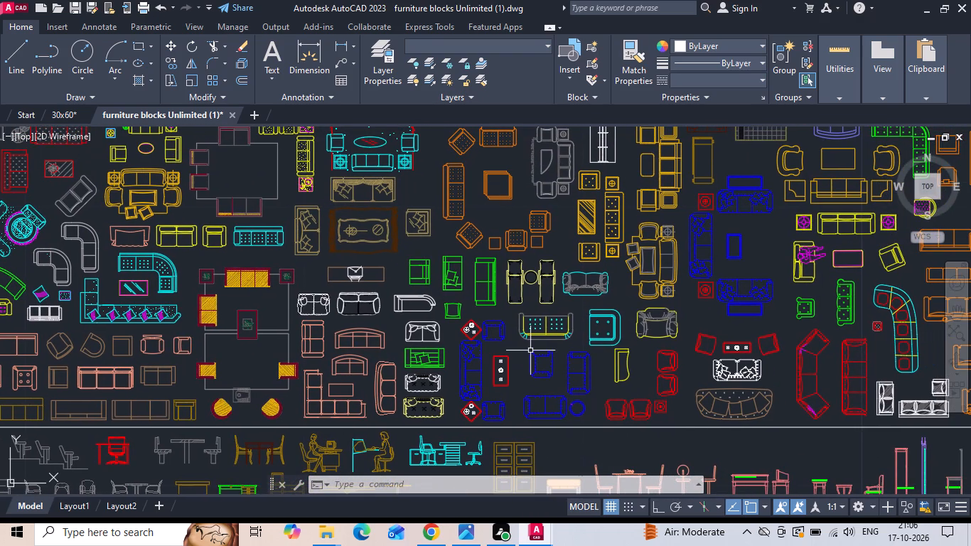
middle_click_drag(594, 318, 481, 350)
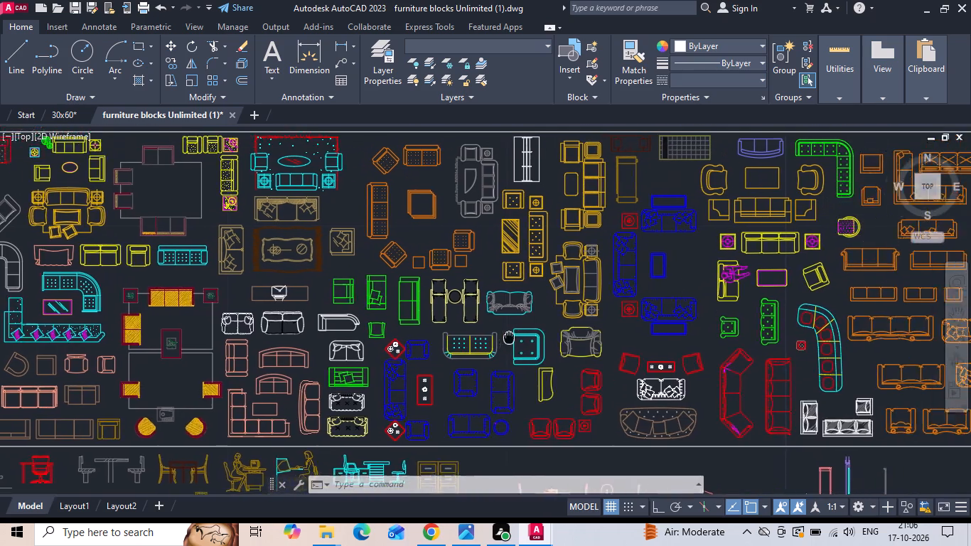
middle_click_drag(481, 350, 364, 373)
scroll(289, 318, "down", 1)
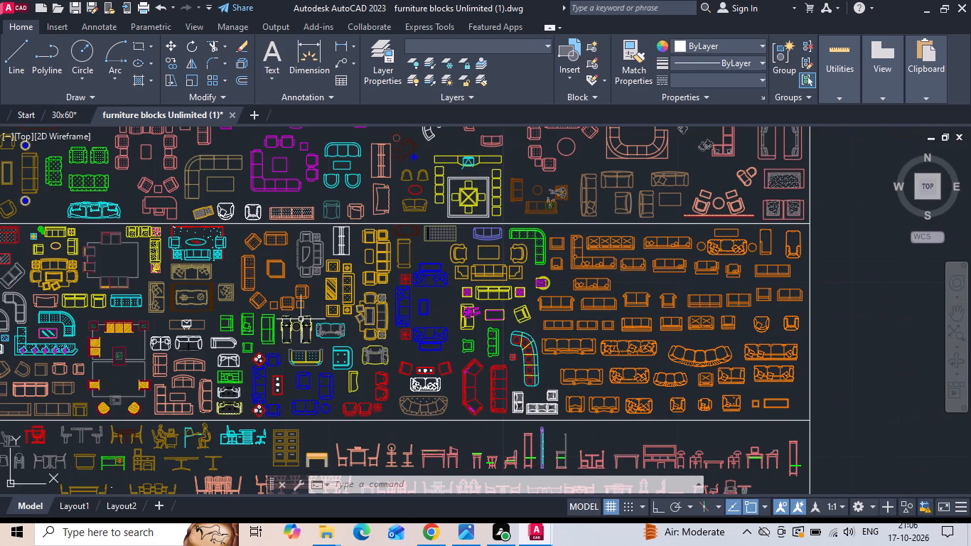
middle_click_drag(614, 250, 623, 397)
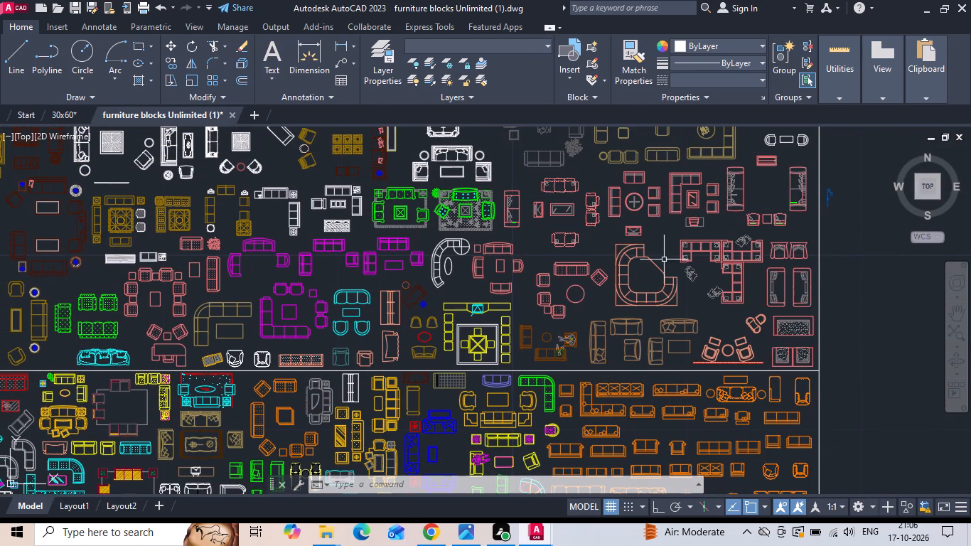
middle_click_drag(677, 243, 686, 382)
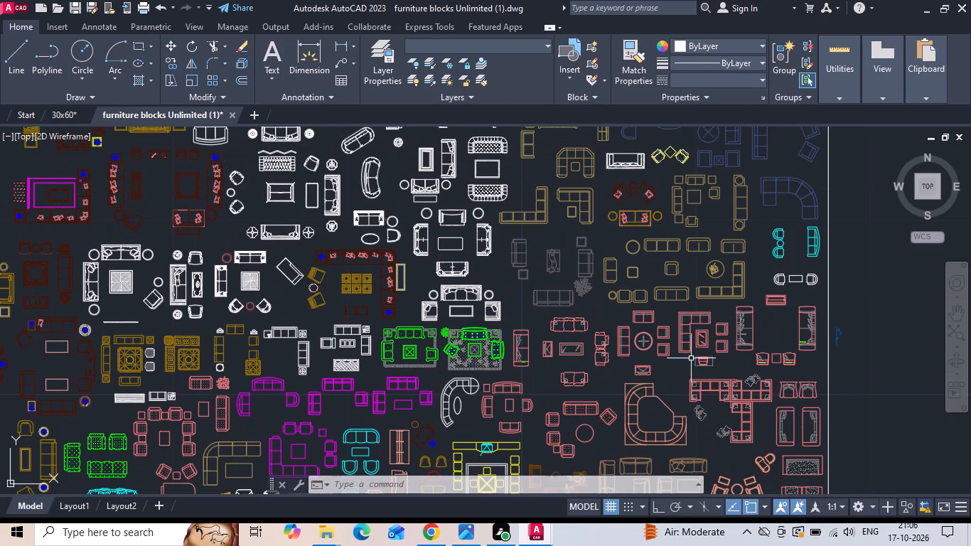
middle_click_drag(651, 232, 657, 363)
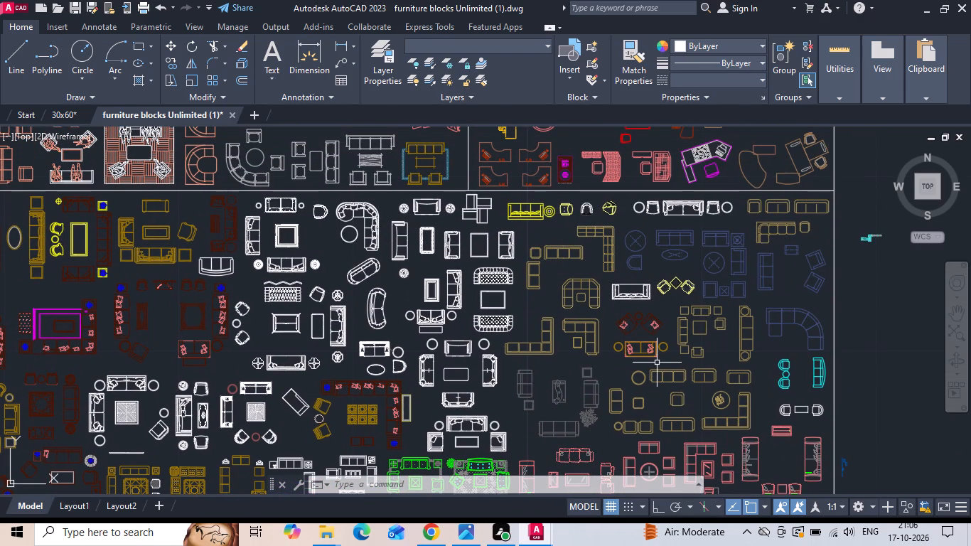
Copy the selected bed, dining and sofa blocks and paste them into the 30x60 drawing, in the empty space beside the plan.
key("ctrl+c")
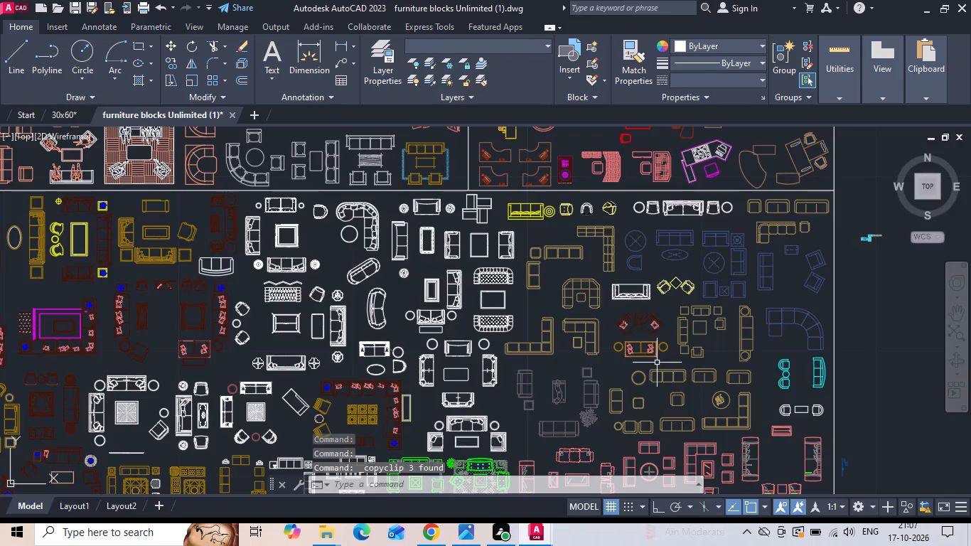
left_click(69, 109)
scroll(385, 282, "down", 4)
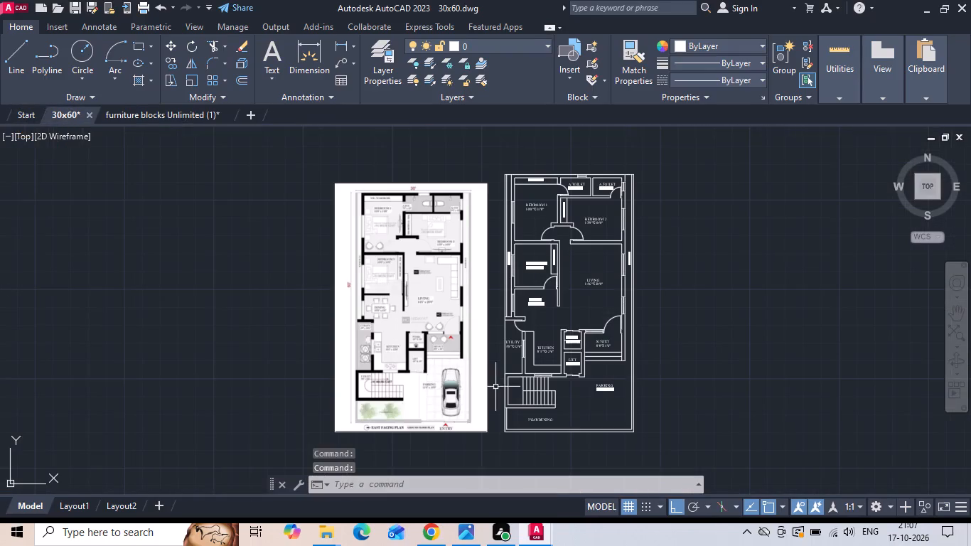
middle_click_drag(805, 352, 751, 363)
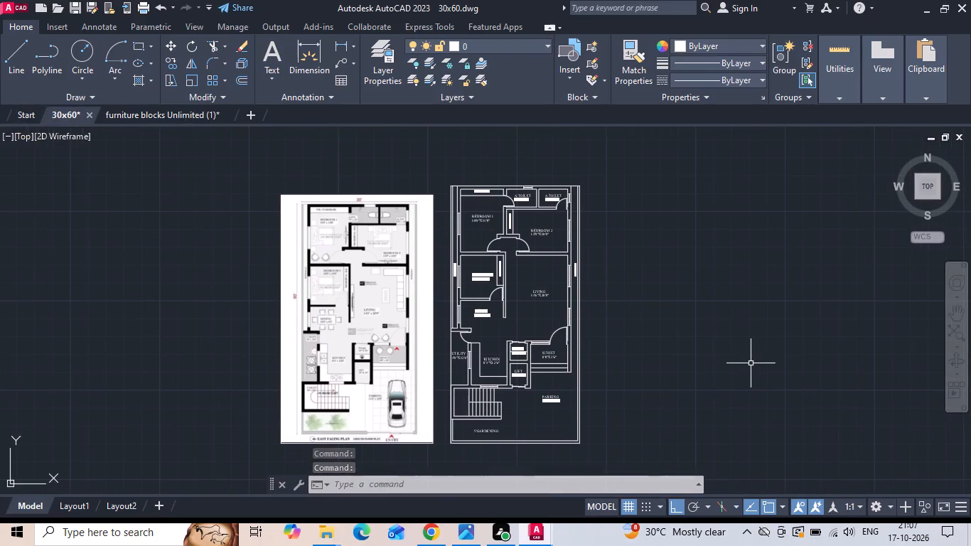
key("ctrl+v")
left_click(751, 363)
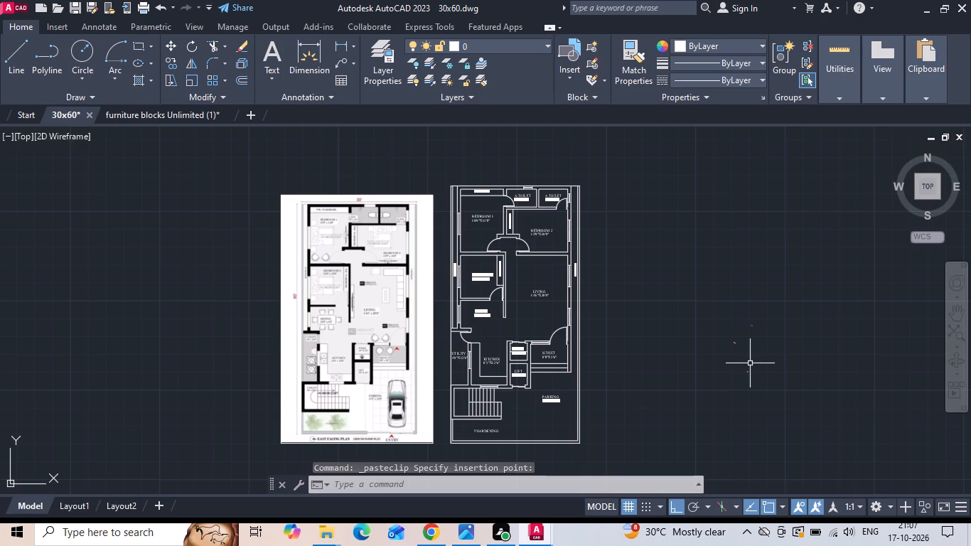
Move the pasted L-shaped sofa block vertically up, closer to the bed and dining blocks.
left_click(738, 386)
left_click(772, 361)
right_click(772, 360)
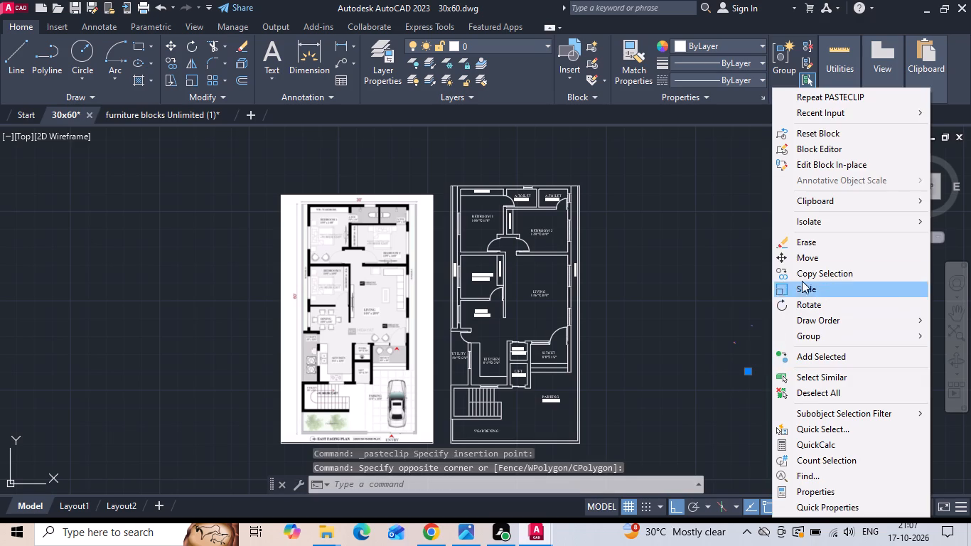
left_click(808, 262)
scroll(788, 357, "up", 2)
left_click(780, 398)
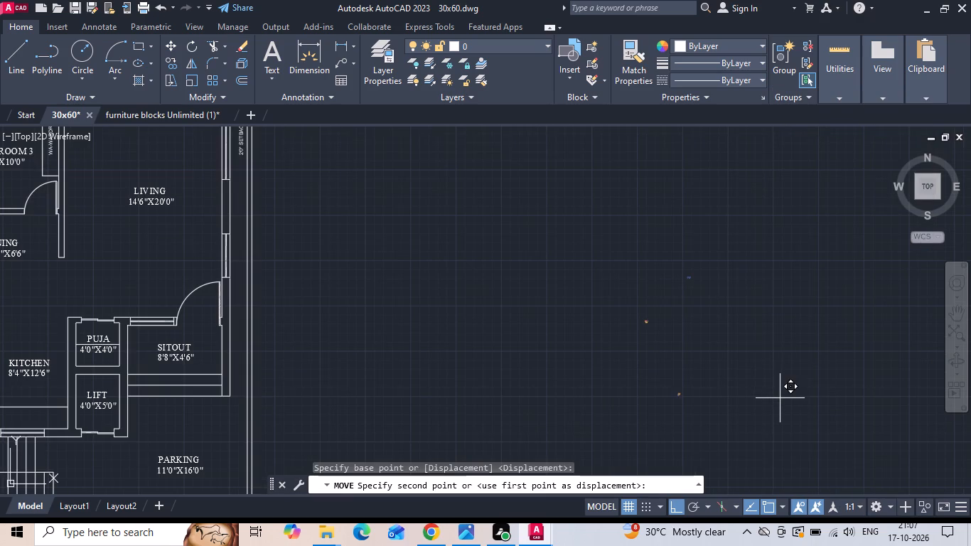
left_click(786, 319)
Move the blue dining set block straight down, roughly level with the L-shaped sofa.
scroll(752, 309, "up", 2)
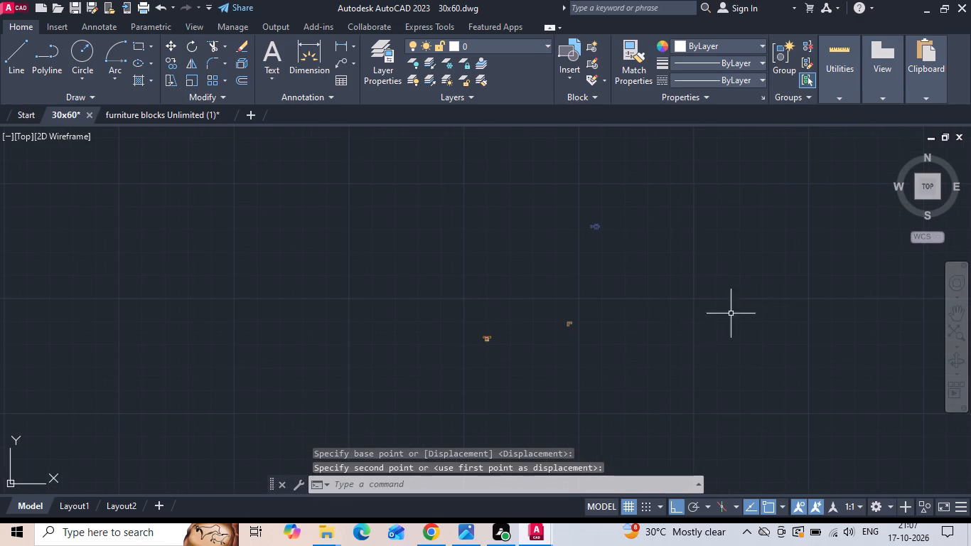
left_click_drag(560, 252, 586, 230)
left_click(617, 192)
right_click(617, 192)
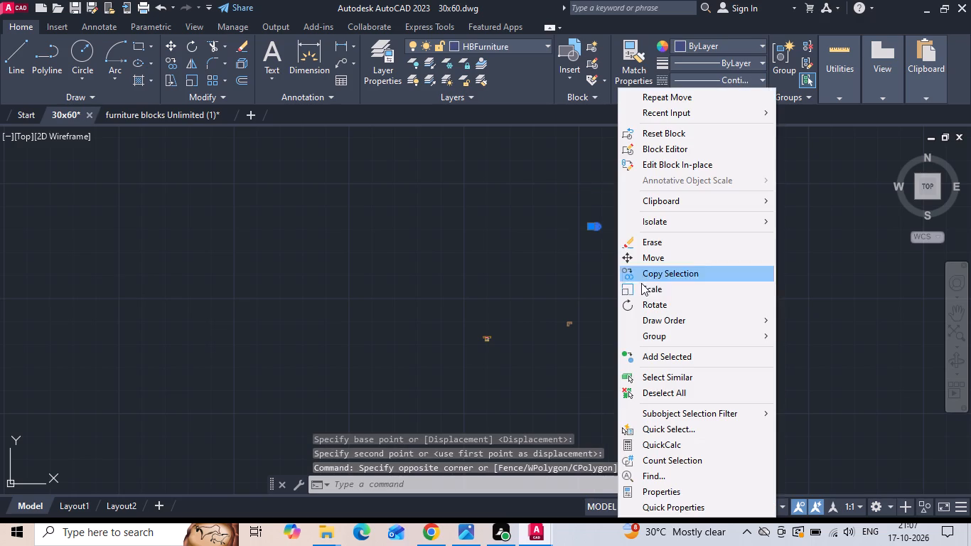
left_click(660, 264)
left_click_drag(676, 232, 667, 255)
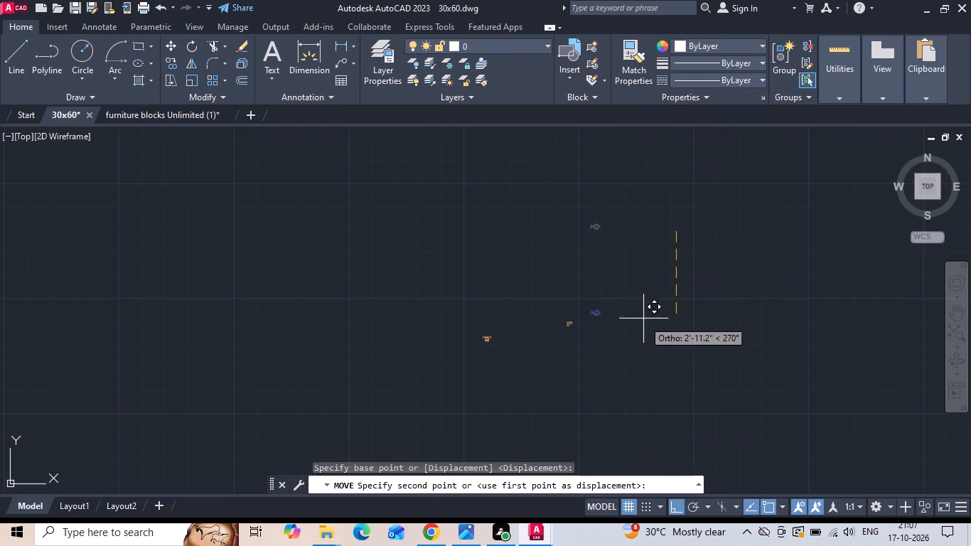
left_click(655, 331)
Move the double bed block horizontally towards the dining set, placing it just below the L-shaped sofa.
scroll(610, 352, "up", 1)
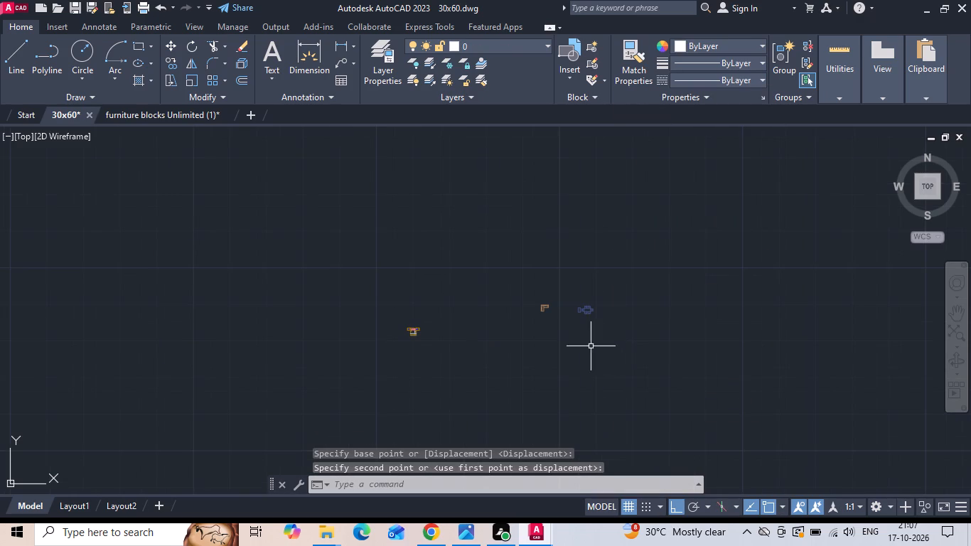
left_click_drag(475, 312, 446, 327)
left_click(372, 365)
right_click(372, 365)
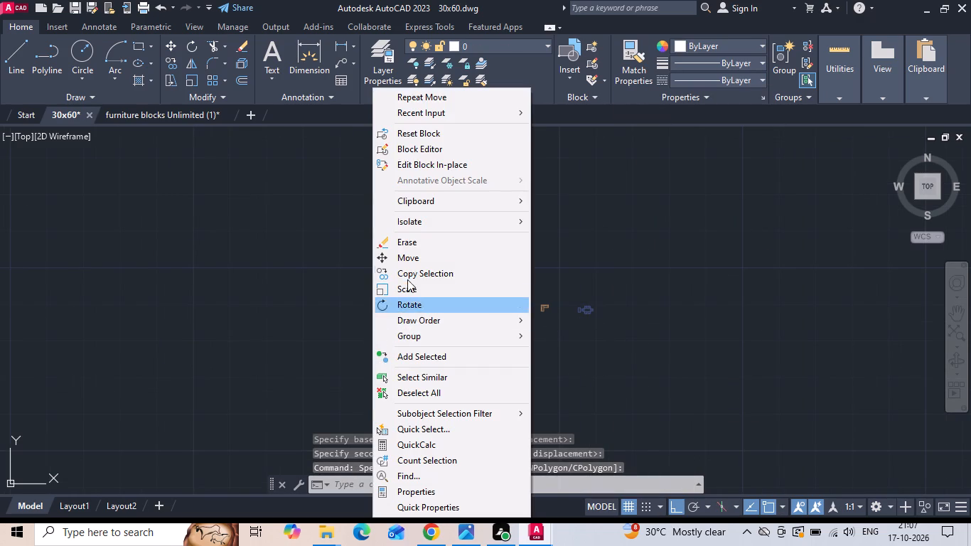
left_click(414, 259)
left_click_drag(476, 351, 489, 348)
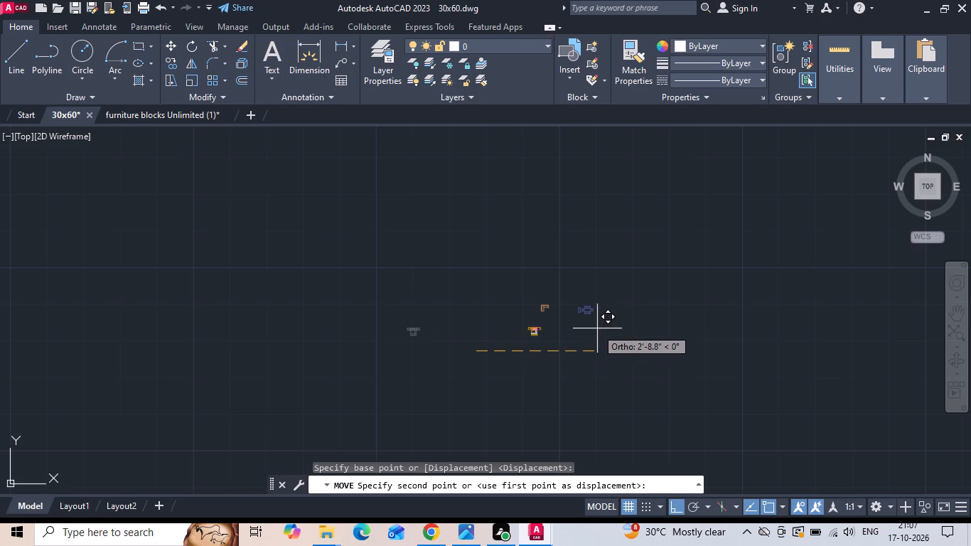
left_click(602, 326)
Scale the bed, sofa and dining blocks together by a factor of 39.3701 about the foot corner of the bed.
scroll(559, 348, "up", 2)
left_click_drag(462, 357, 490, 316)
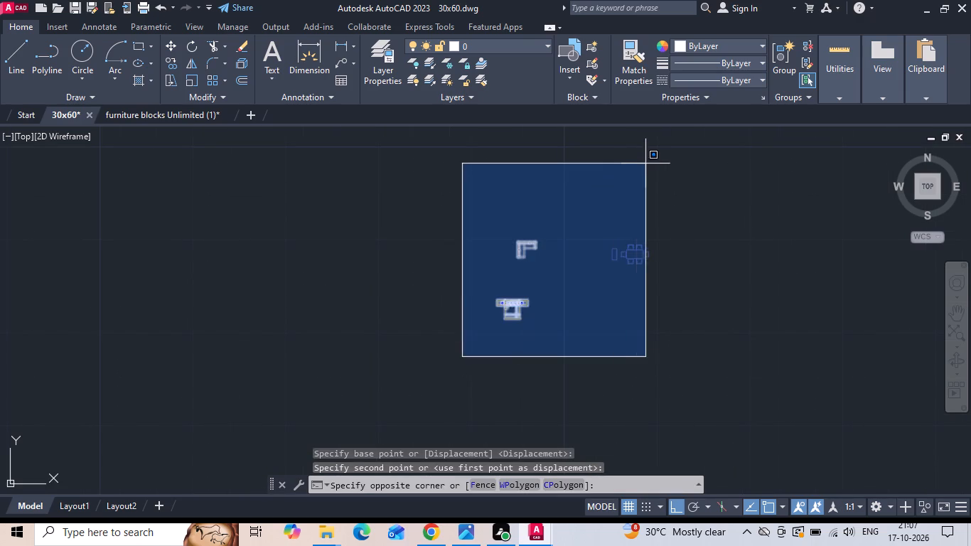
left_click(696, 186)
right_click(696, 186)
left_click(721, 311)
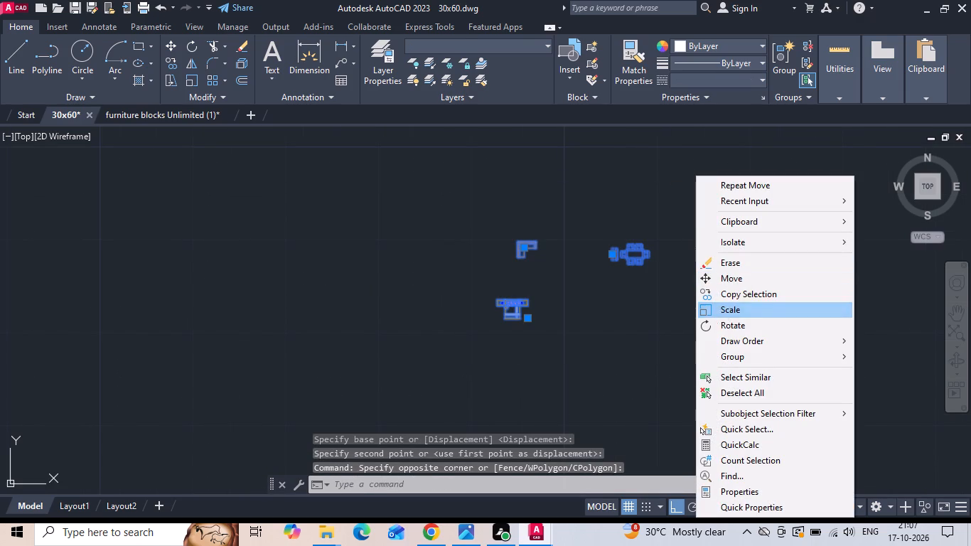
scroll(499, 318, "up", 3)
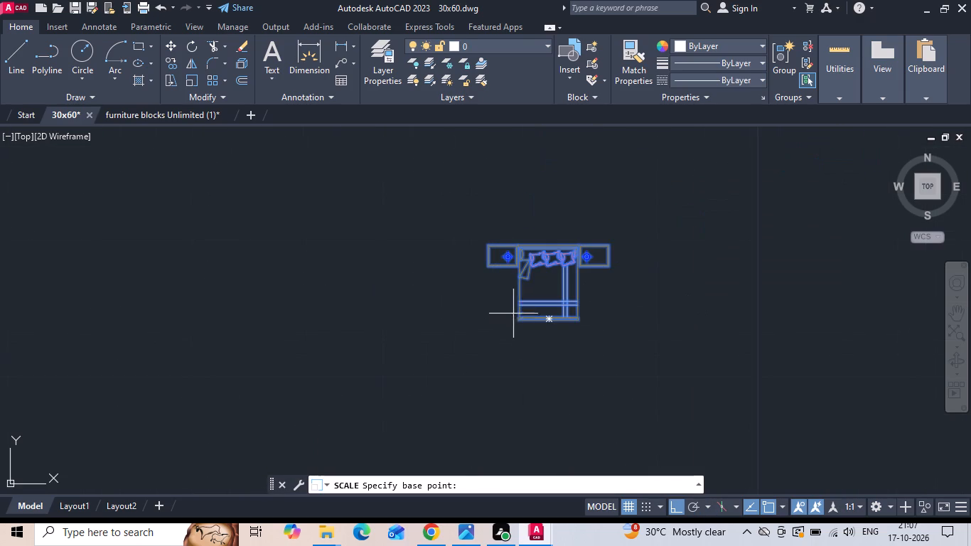
scroll(563, 318, "up", 3)
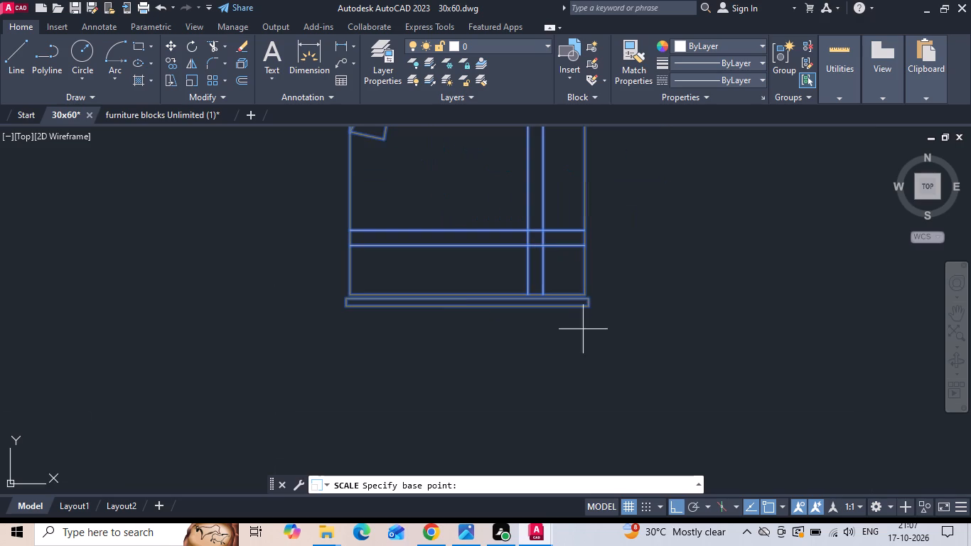
left_click(589, 313)
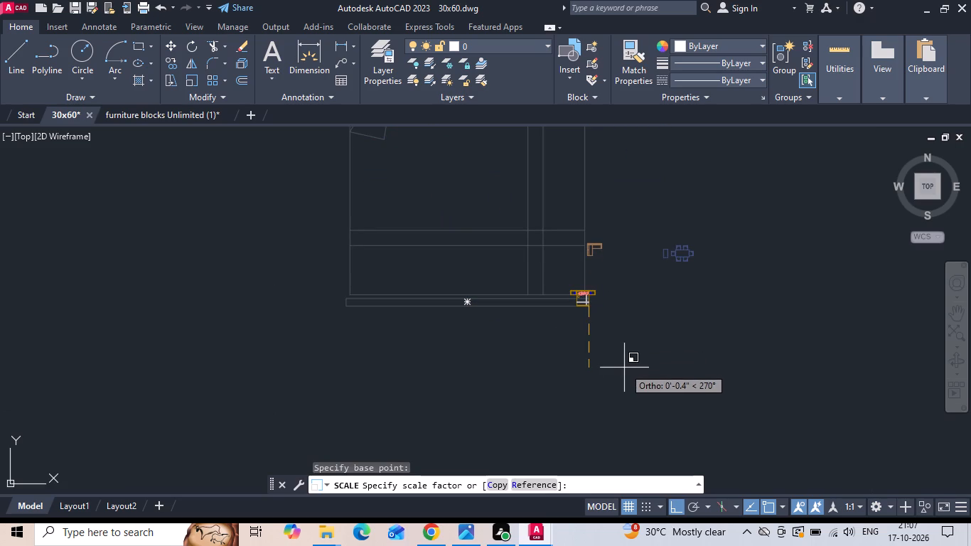
type("39.3")
type("701")
key("Return")
Rotate the double bed block 90° counterclockwise so its headboard faces the floor plan.
scroll(624, 368, "down", 8)
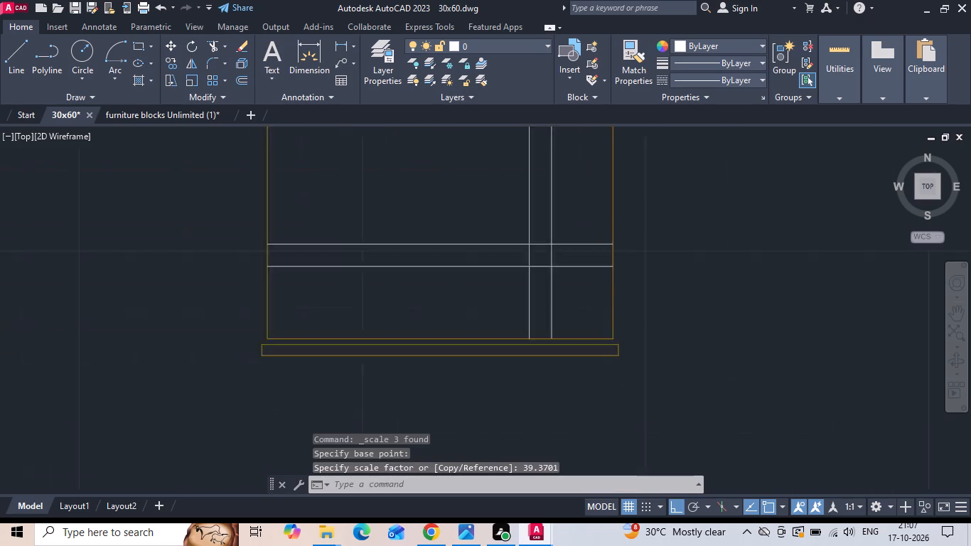
scroll(616, 348, "down", 6)
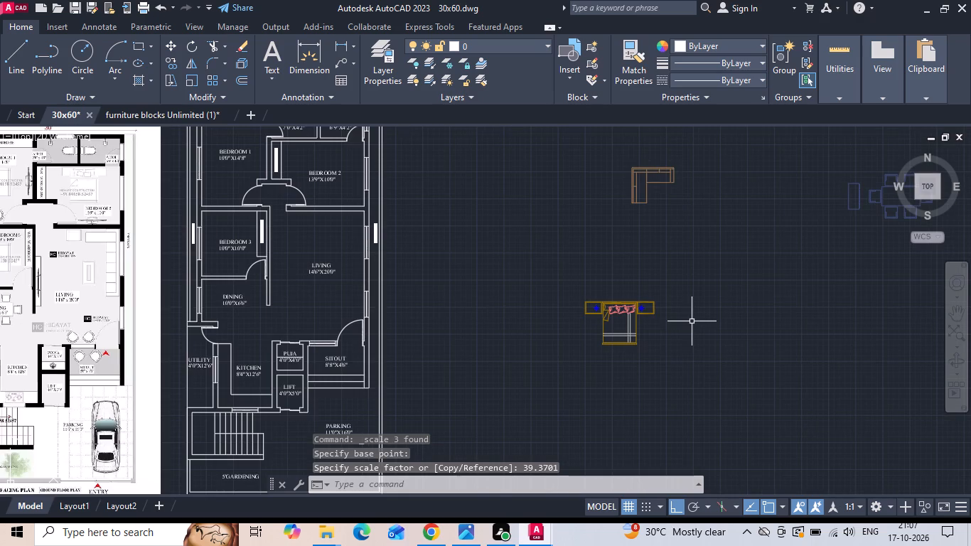
middle_click_drag(696, 321, 815, 301)
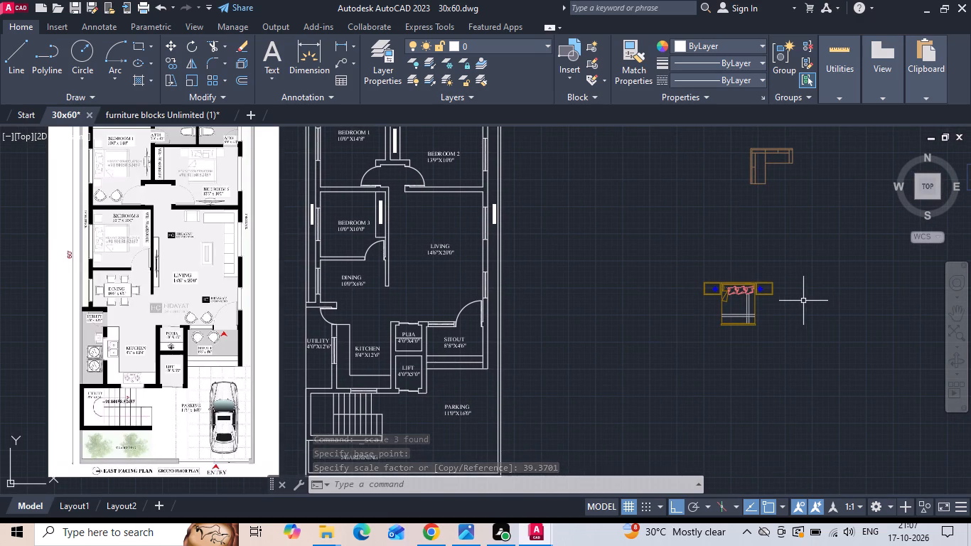
left_click(753, 291)
right_click(753, 291)
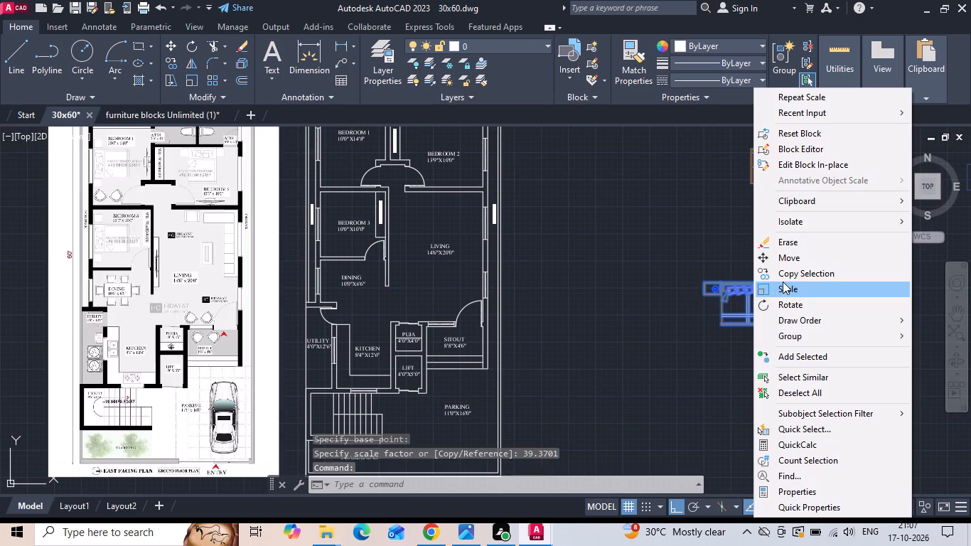
left_click(783, 301)
left_click_drag(763, 290, 761, 277)
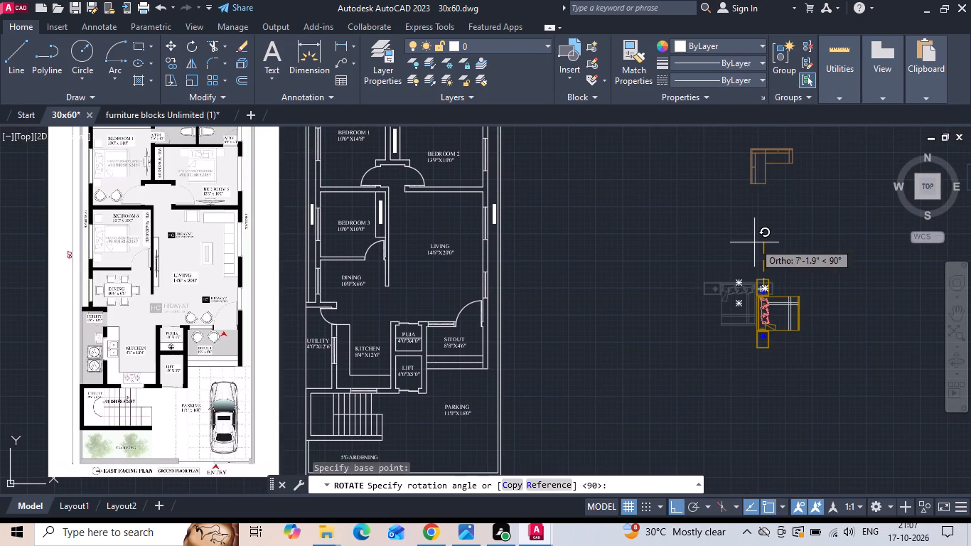
left_click(754, 242)
Move the rotated bed by its upper bedside table's outer corner to the upper-left inner wall corner of Bedroom 3.
left_click_drag(737, 268, 760, 316)
left_click(822, 392)
right_click(805, 272)
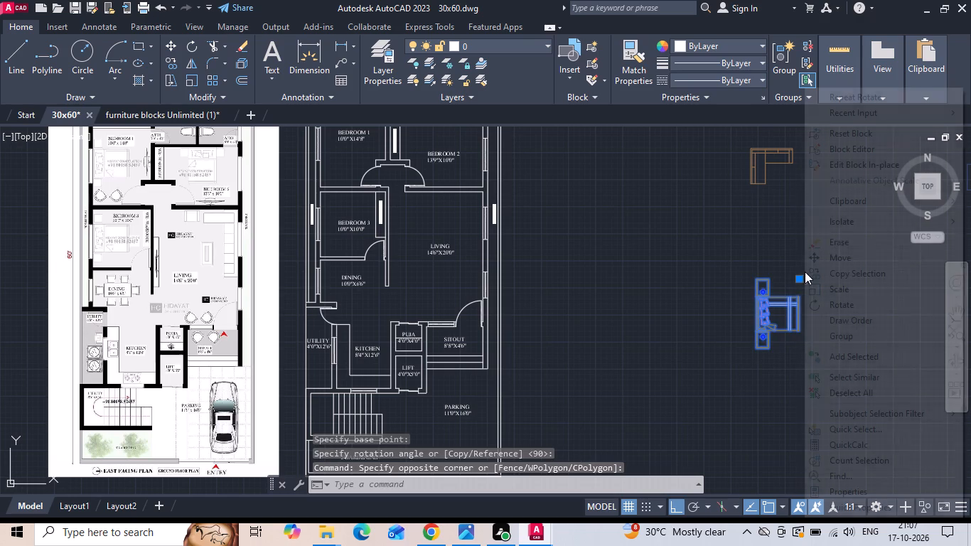
scroll(812, 291, "up", 1)
left_click(832, 255)
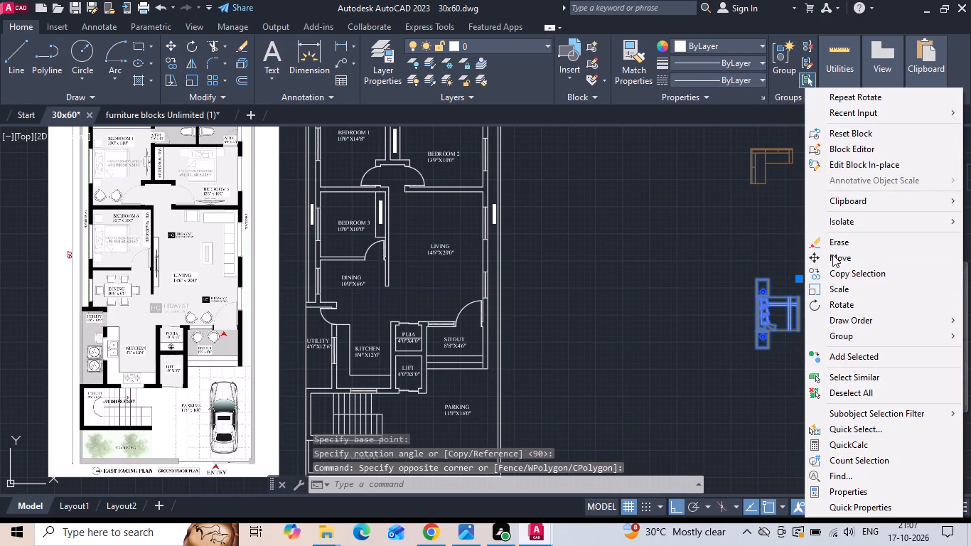
scroll(827, 260, "up", 3)
scroll(547, 345, "up", 4)
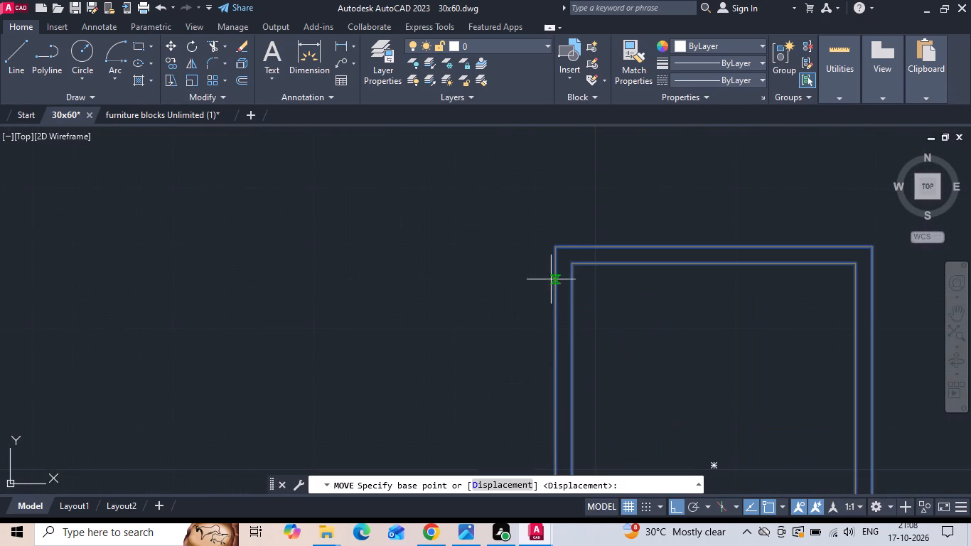
left_click(555, 247)
scroll(643, 241, "down", 9)
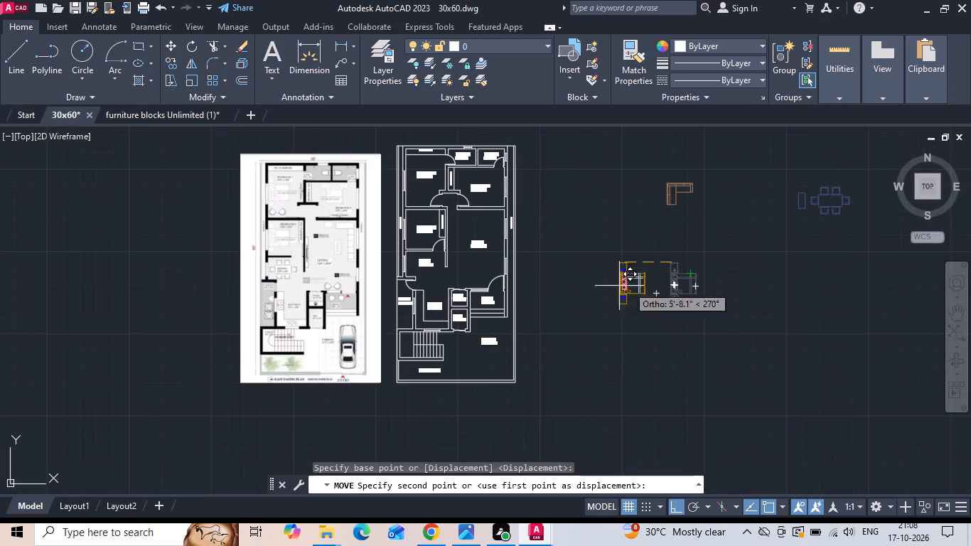
scroll(346, 214, "up", 1)
scroll(409, 208, "up", 2)
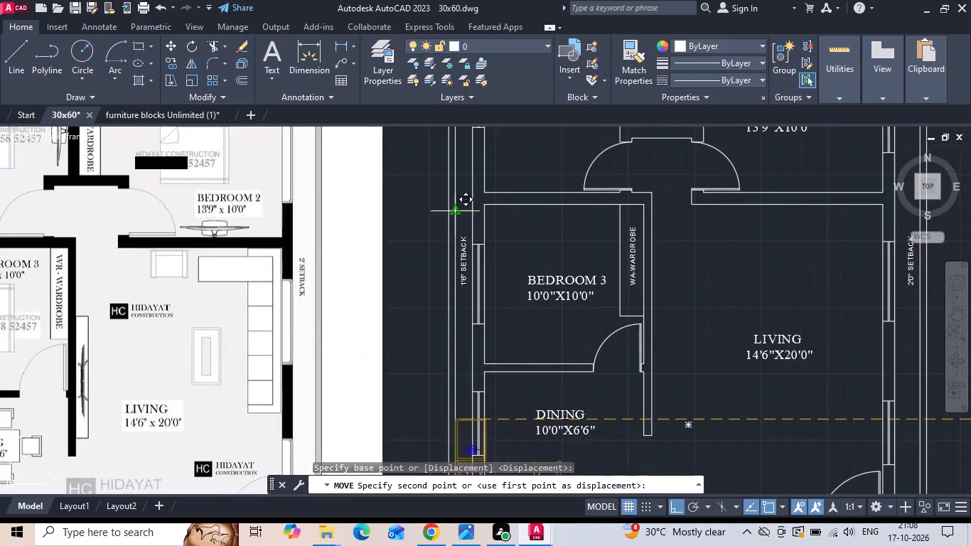
left_click(483, 203)
Measure the bed's length from footboard to headboard in Bedroom 3 using a linear dimension, without placing it.
scroll(599, 261, "down", 2)
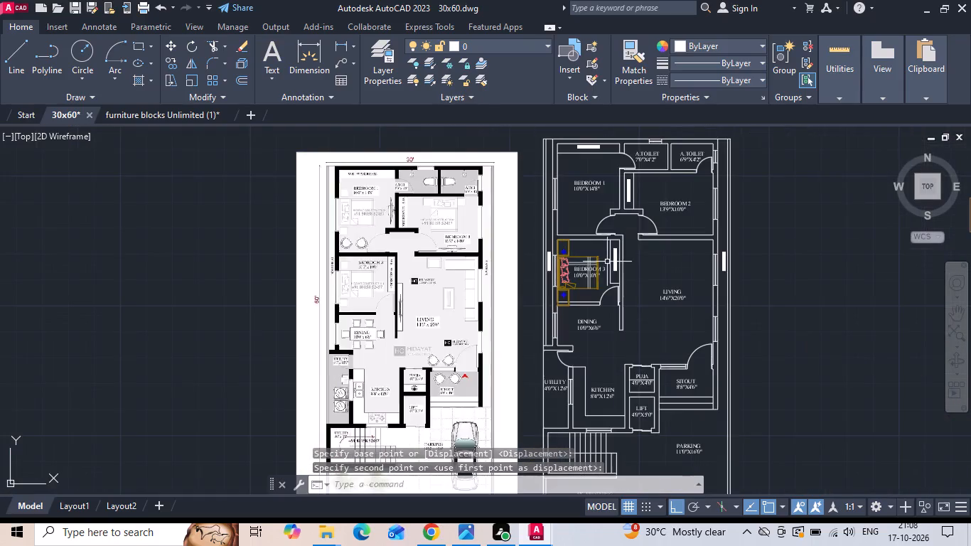
scroll(509, 274, "up", 2)
key("Escape")
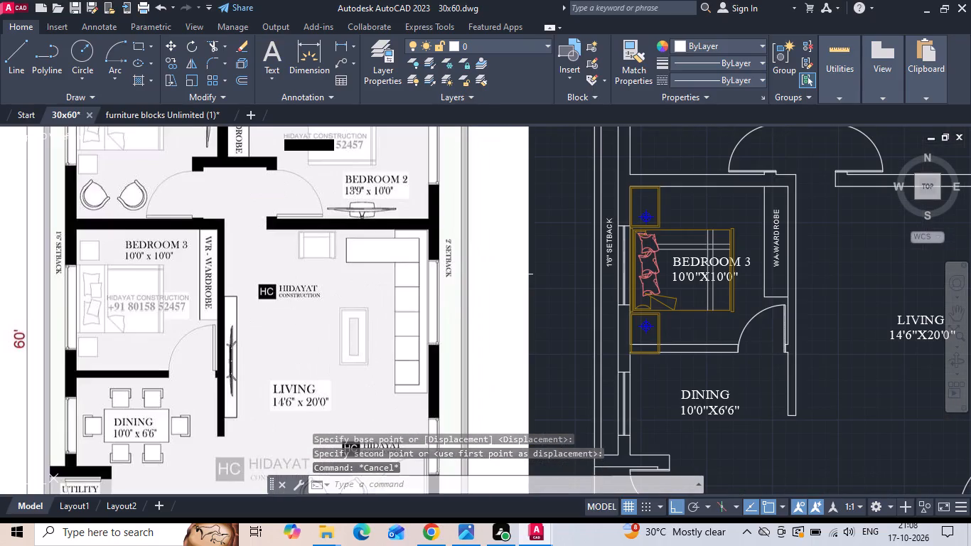
left_click(335, 43)
scroll(741, 251, "up", 2)
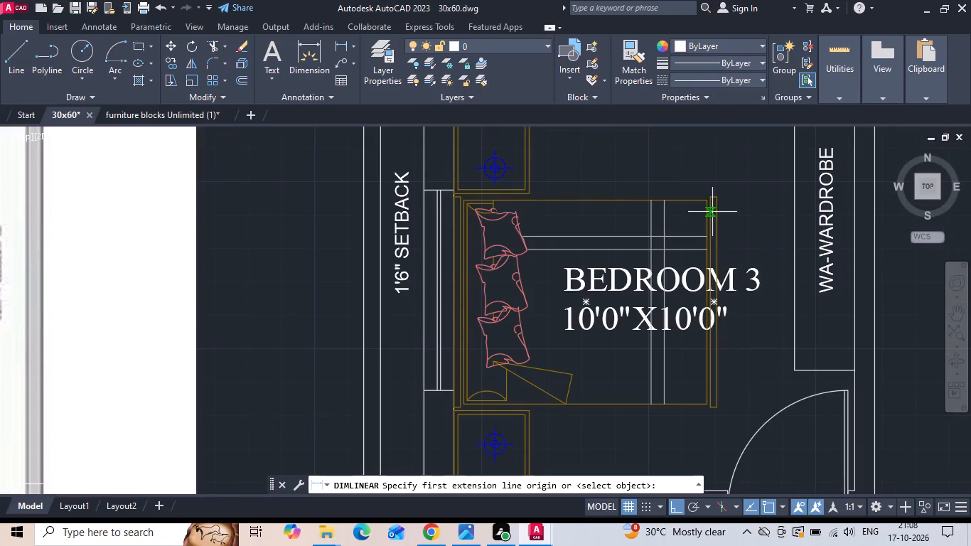
left_click(717, 207)
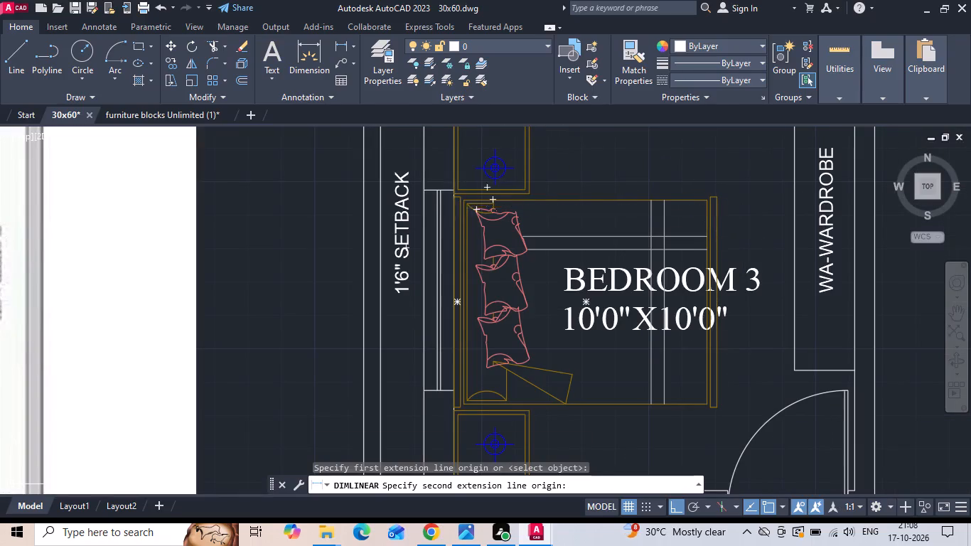
left_click(454, 208)
key("Escape")
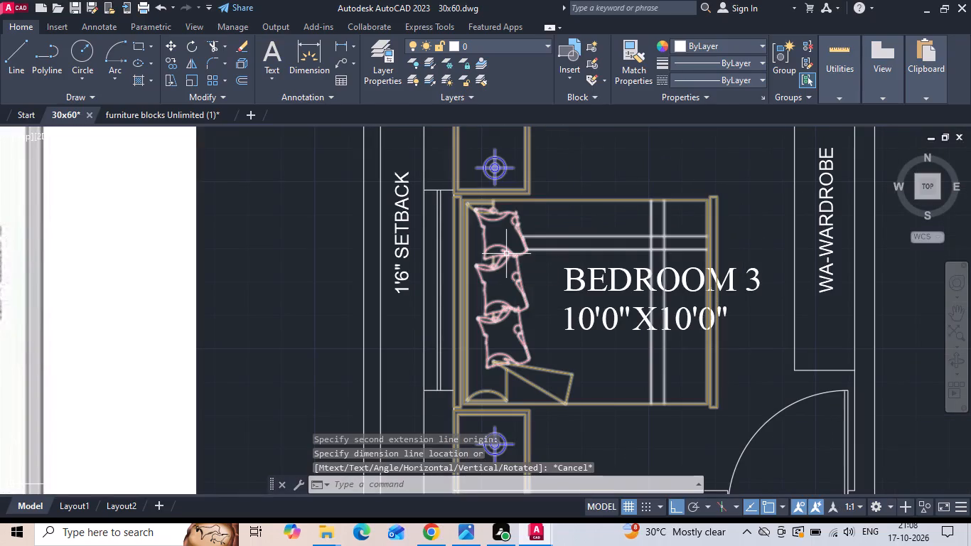
Switch to the furniture blocks library drawing and examine the rows of single and double bed blocks for a suitable bed.
left_click(193, 113)
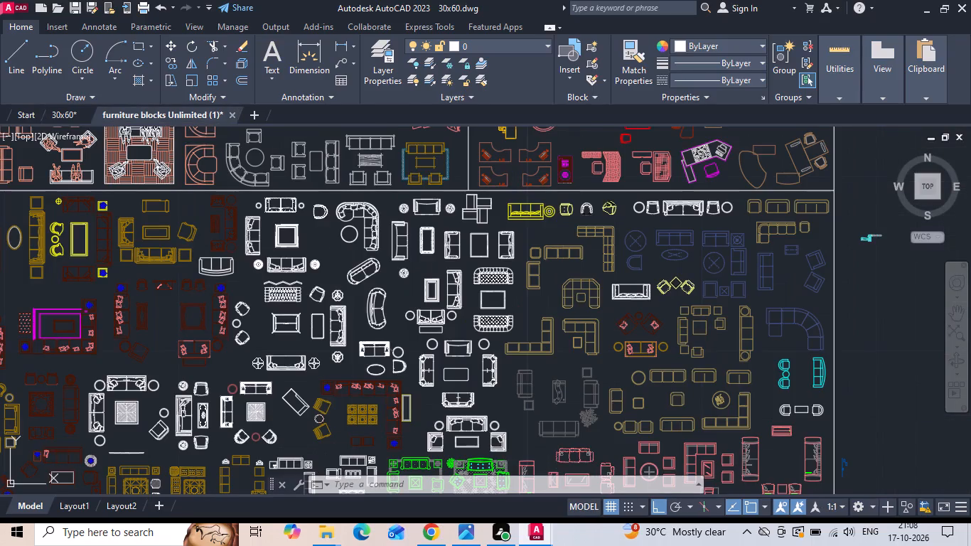
scroll(592, 245, "down", 2)
middle_click_drag(418, 319, 542, 291)
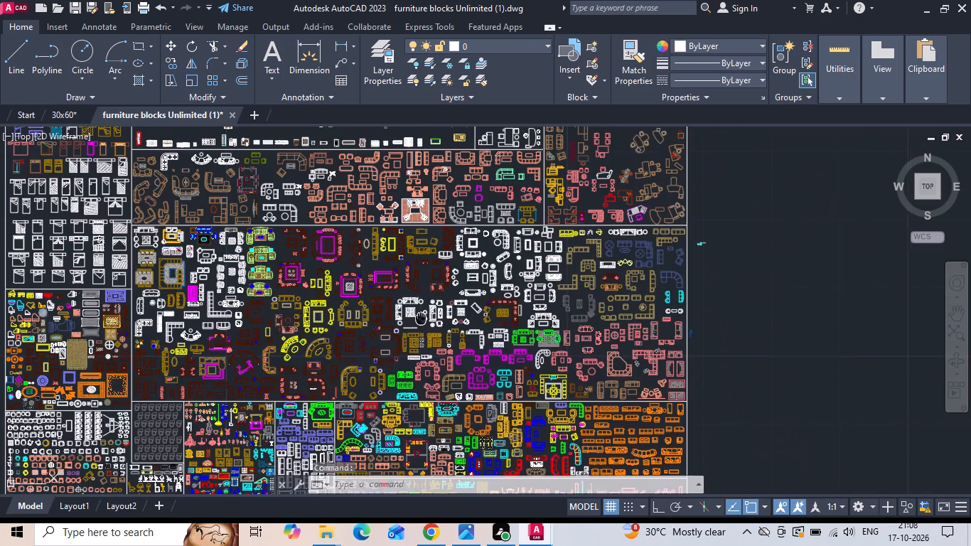
middle_click_drag(542, 291, 627, 273)
scroll(628, 273, "up", 1)
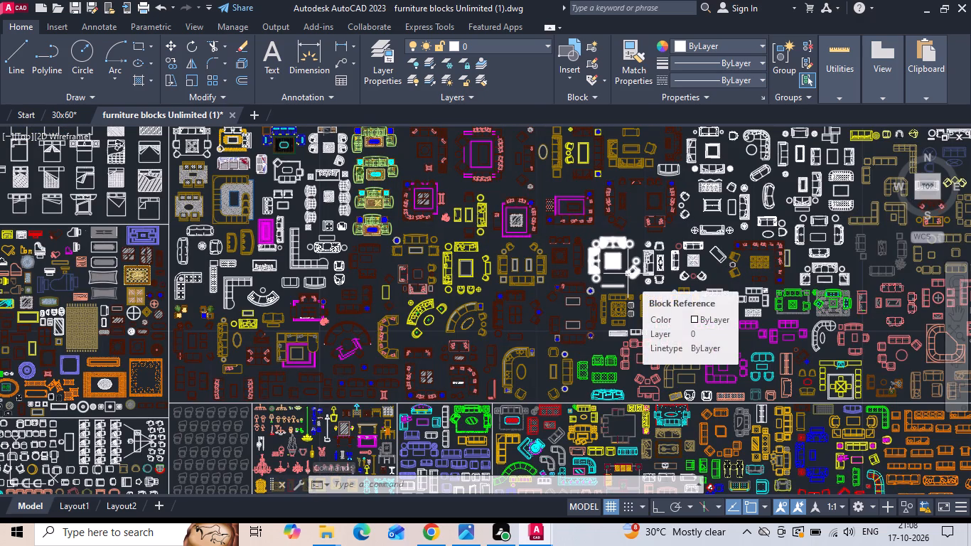
middle_click_drag(257, 340, 526, 306)
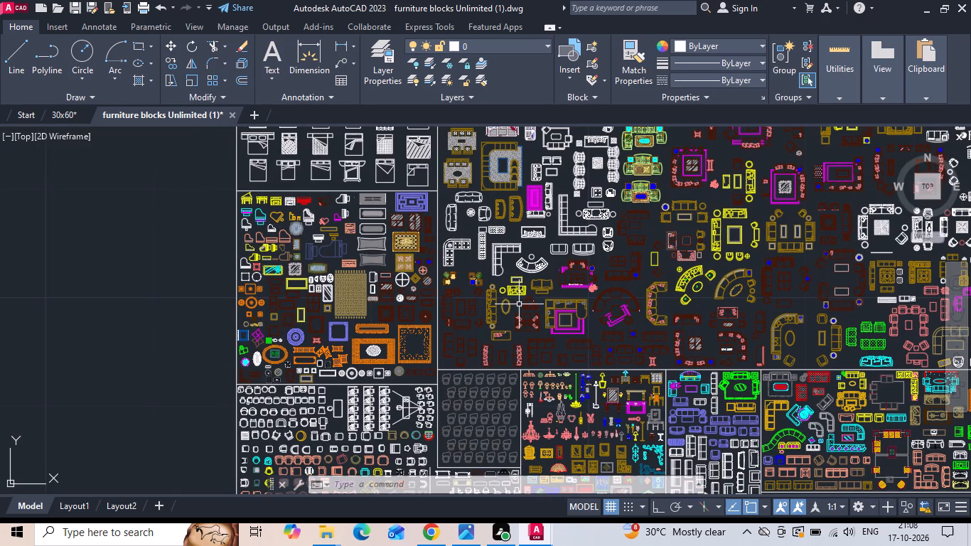
scroll(303, 151, "up", 2)
middle_click_drag(305, 166, 331, 310)
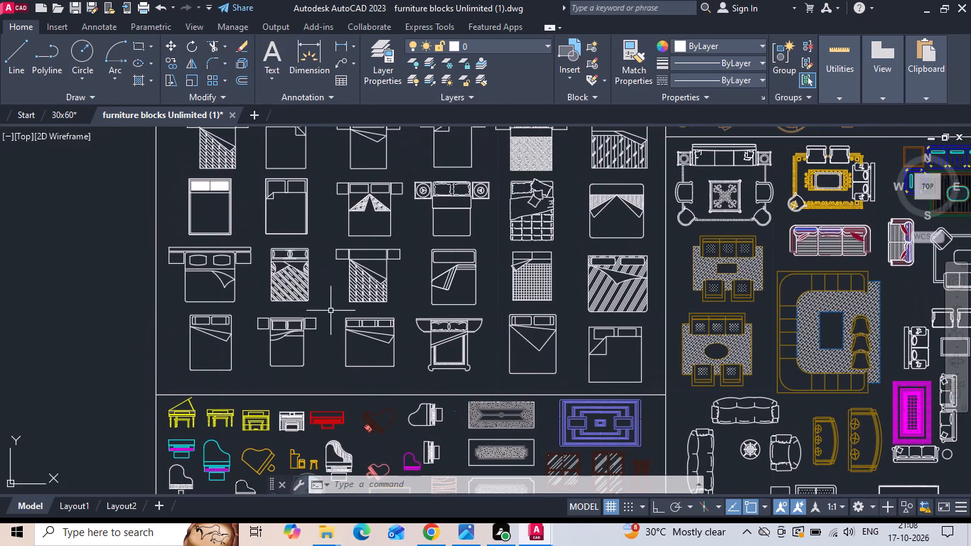
middle_click_drag(333, 321, 345, 368)
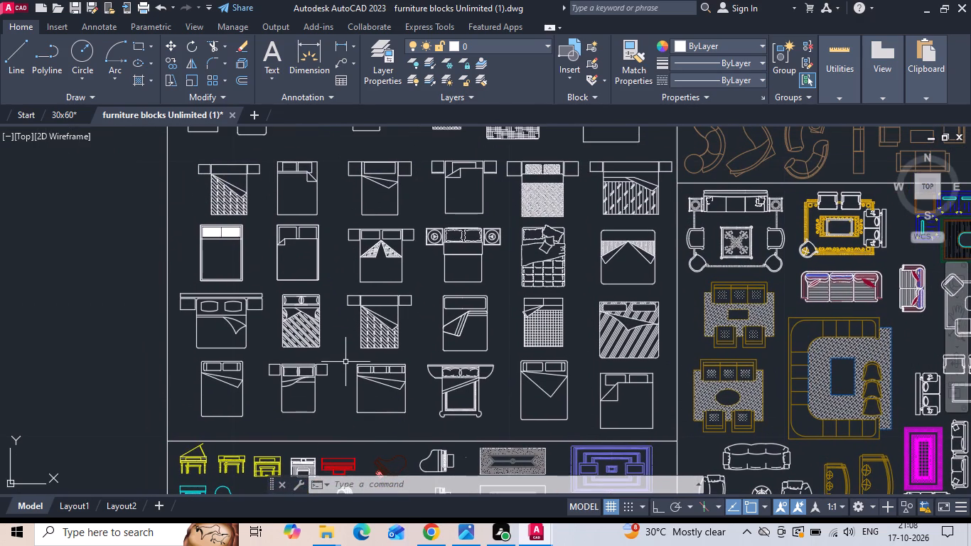
middle_click_drag(372, 298, 384, 331)
middle_click_drag(407, 280, 421, 387)
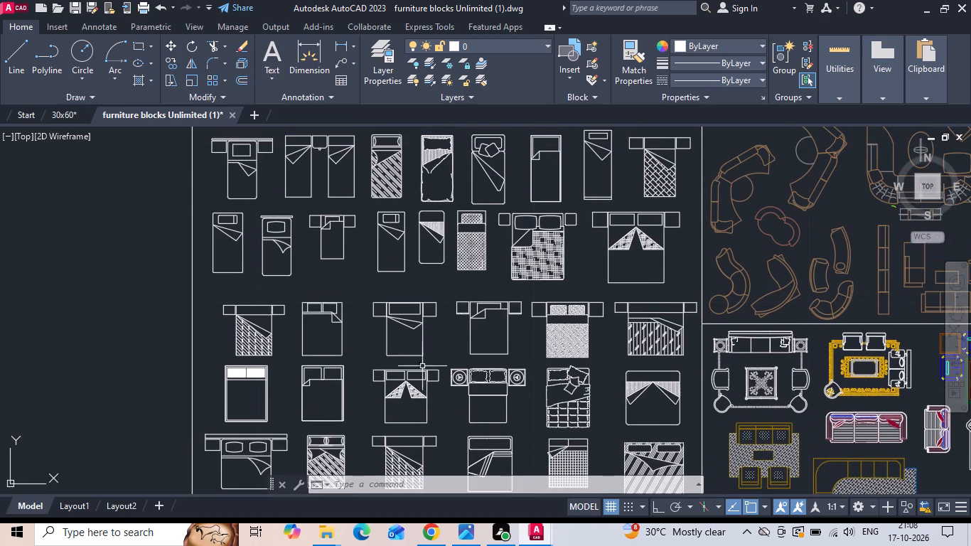
middle_click_drag(424, 281, 429, 380)
middle_click_drag(409, 268, 414, 321)
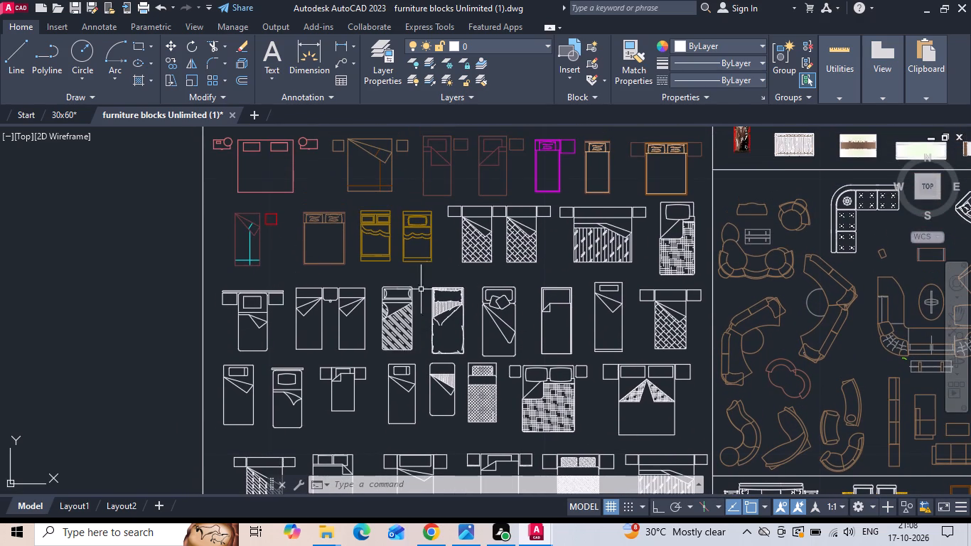
middle_click(431, 256)
scroll(406, 312, "down", 2)
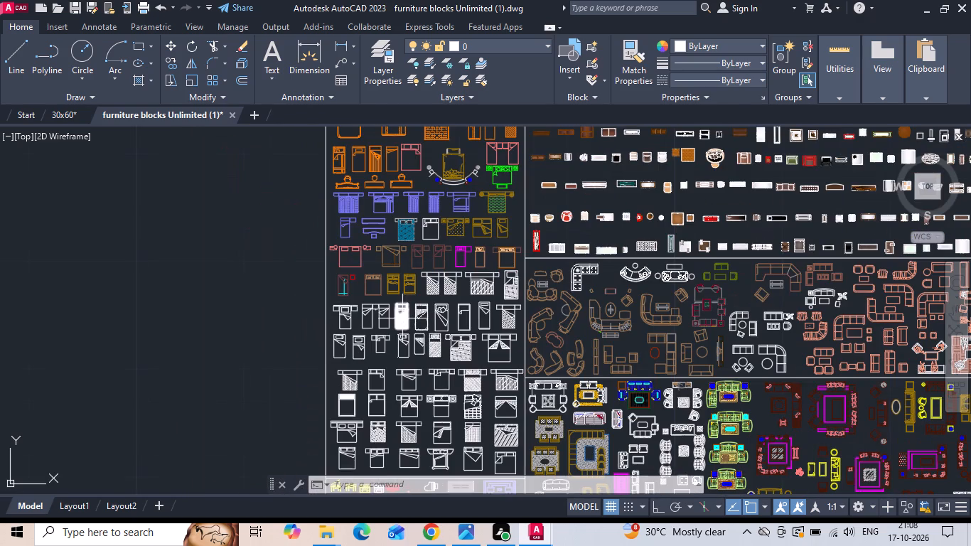
scroll(364, 251, "up", 2)
scroll(412, 207, "up", 1)
middle_click_drag(469, 239, 466, 318)
scroll(466, 321, "down", 1)
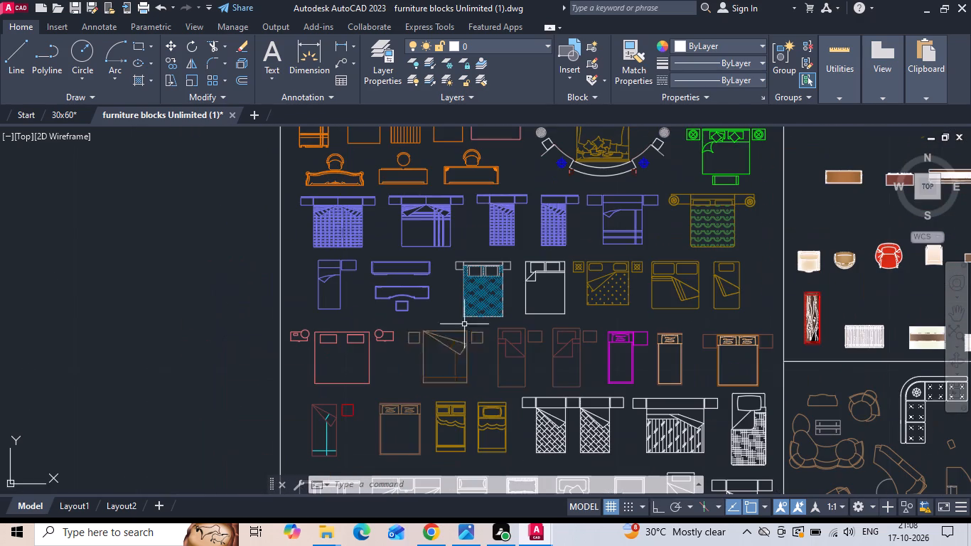
scroll(502, 165, "up", 2)
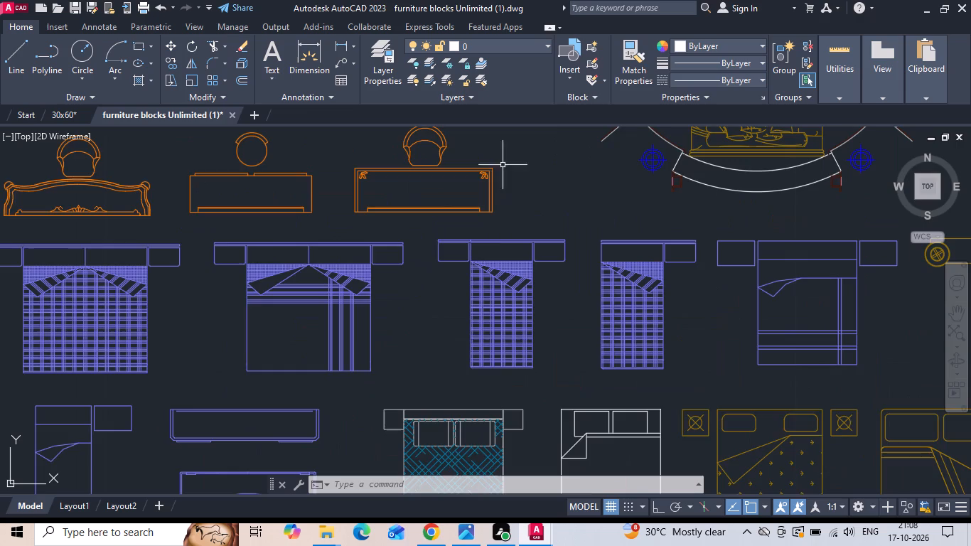
scroll(415, 350, "down", 2)
middle_click_drag(397, 219, 438, 370)
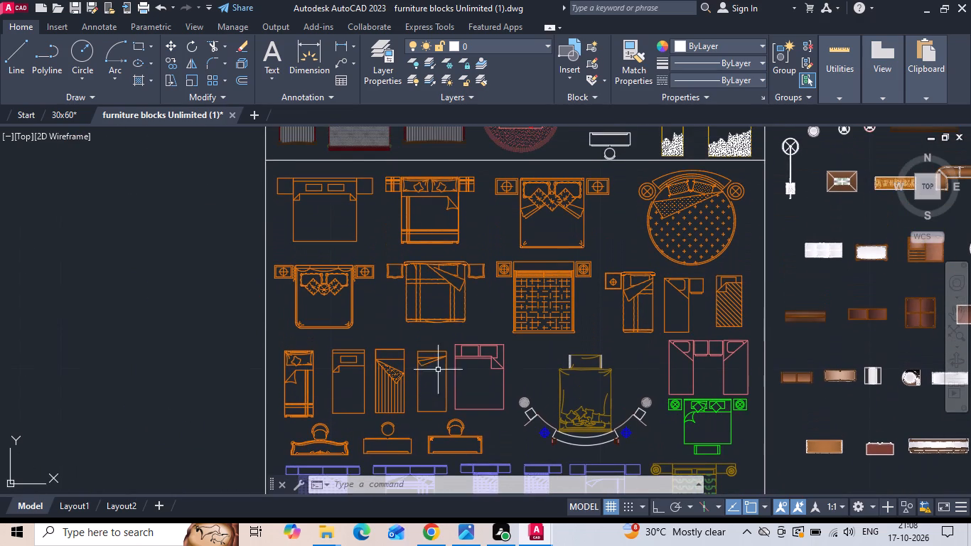
scroll(443, 208, "up", 1)
scroll(421, 328, "down", 2)
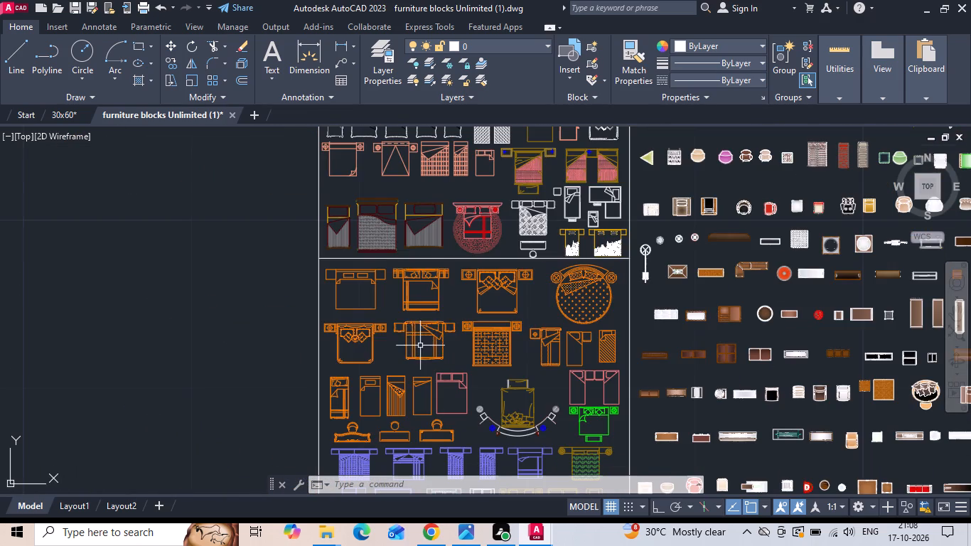
middle_click_drag(431, 192, 468, 412)
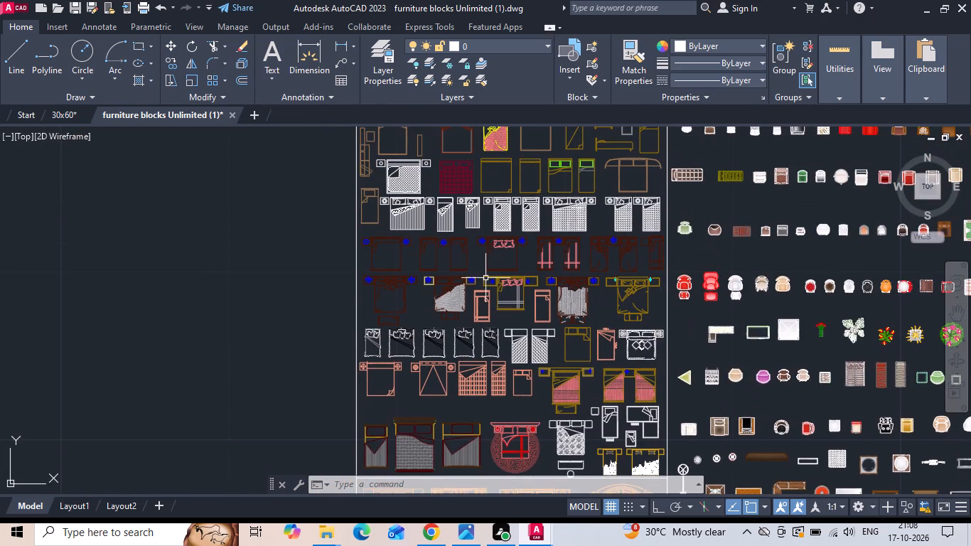
scroll(483, 277, "up", 2)
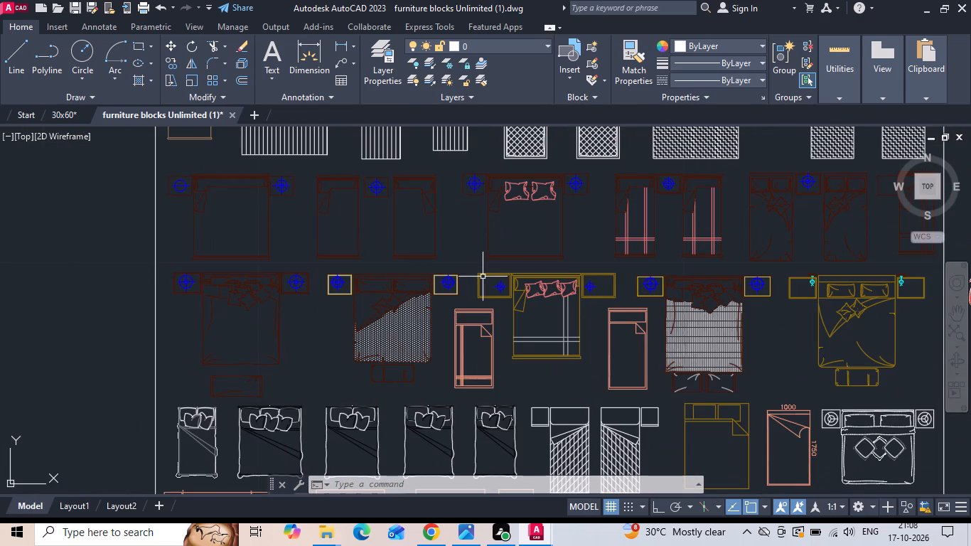
scroll(380, 351, "down", 2)
middle_click_drag(373, 208, 406, 348)
scroll(398, 290, "up", 2)
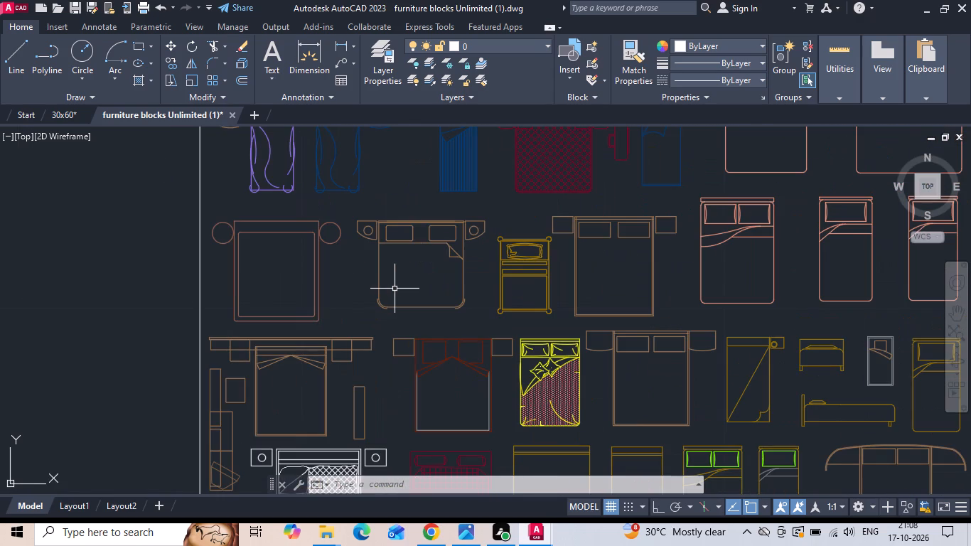
scroll(354, 358, "down", 2)
middle_click_drag(409, 180, 414, 208)
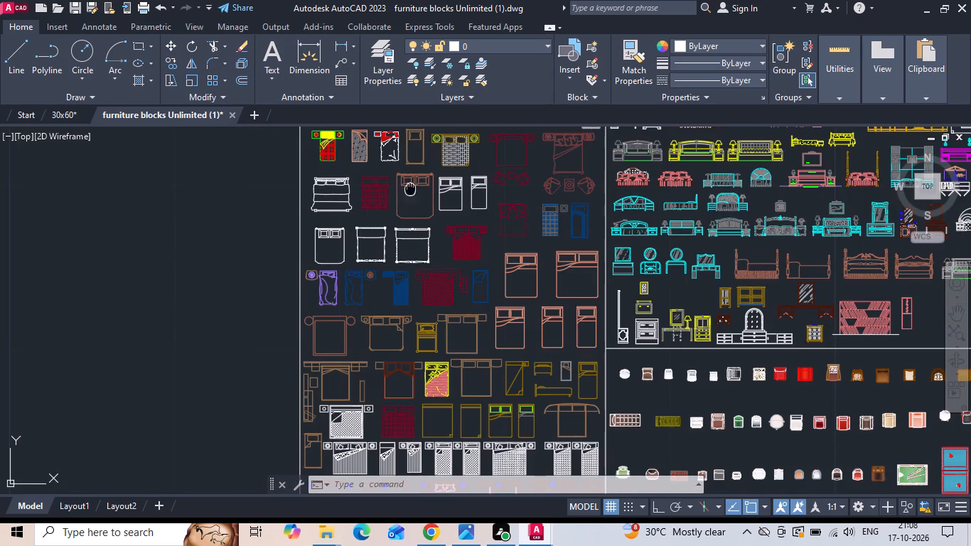
middle_click_drag(414, 208, 420, 326)
scroll(411, 286, "up", 1)
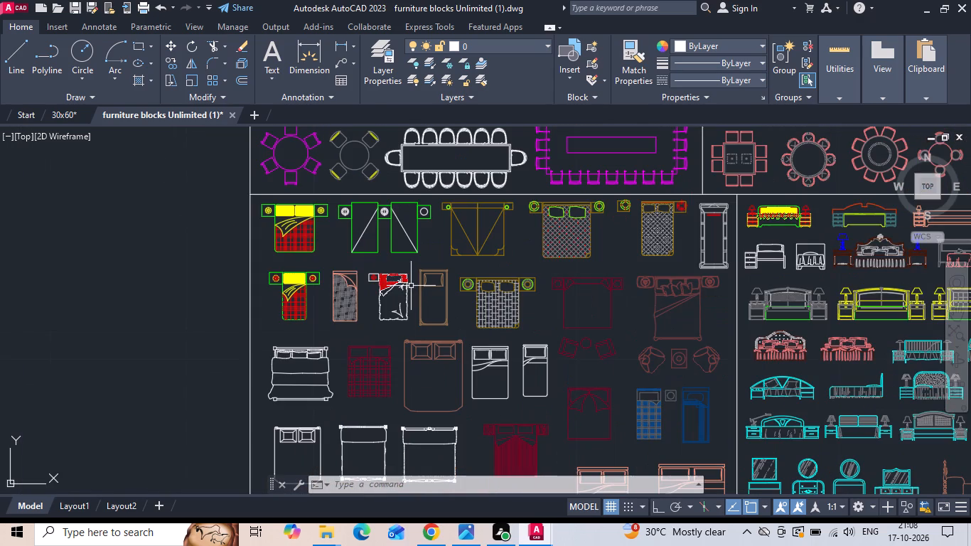
scroll(386, 203, "down", 2)
scroll(432, 341, "up", 1)
middle_click_drag(433, 337, 438, 289)
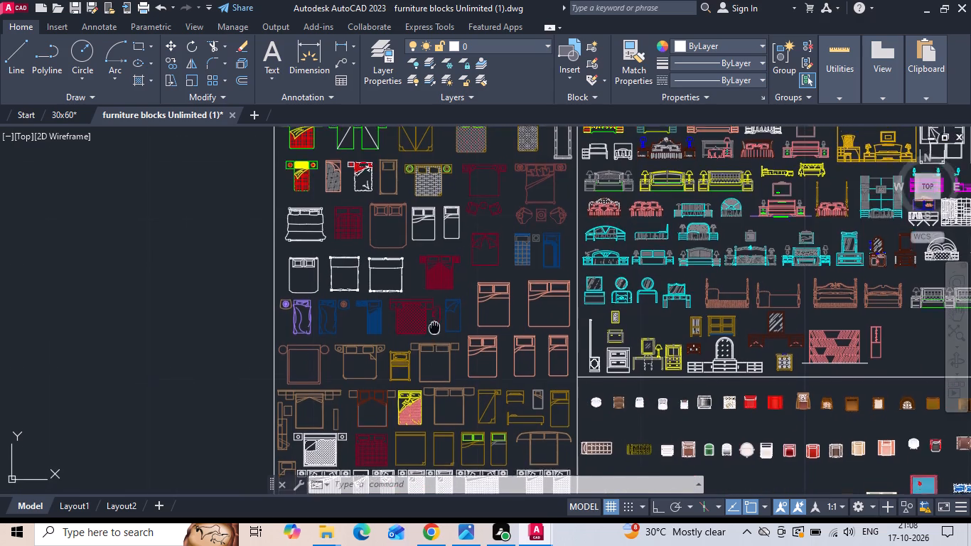
middle_click_drag(438, 289, 455, 205)
middle_click_drag(372, 377, 403, 218)
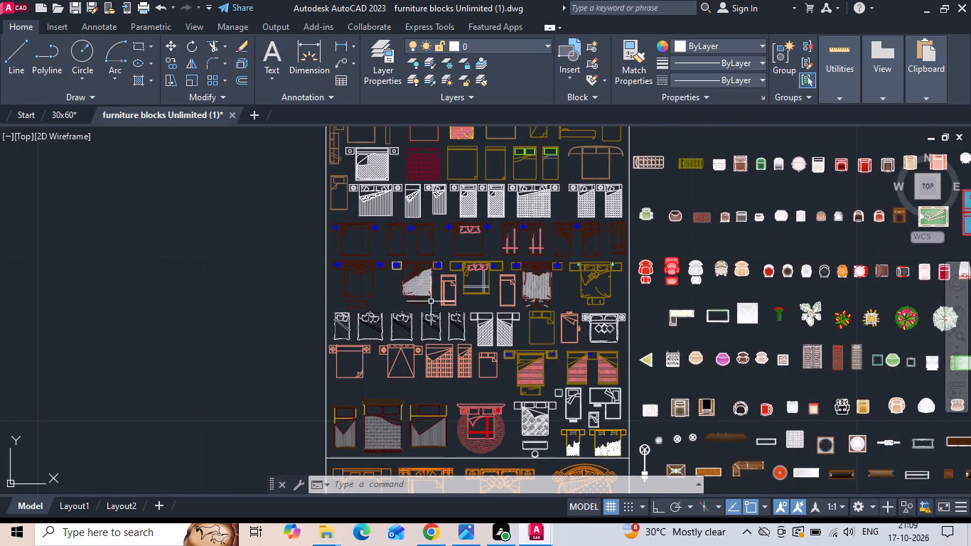
scroll(434, 309, "up", 2)
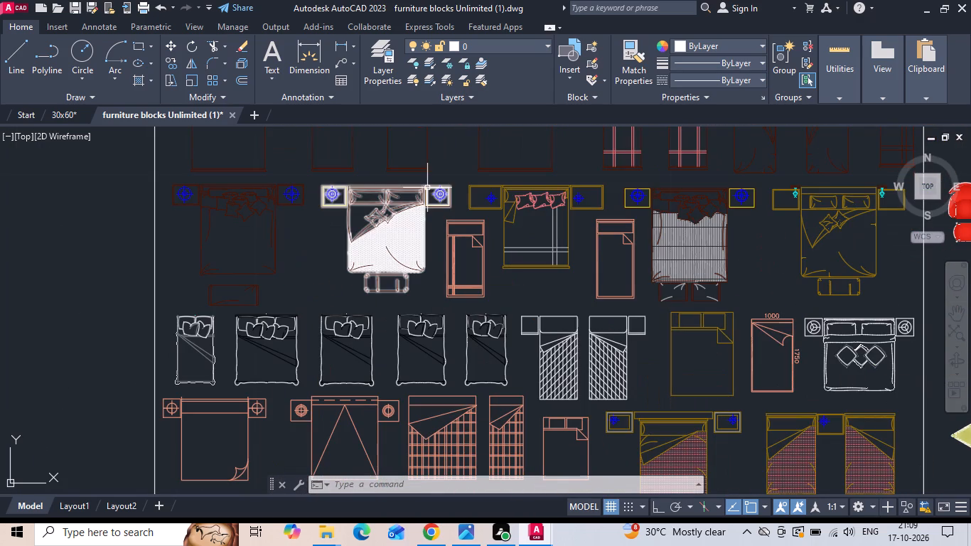
scroll(427, 188, "down", 1)
middle_click_drag(449, 378, 438, 229)
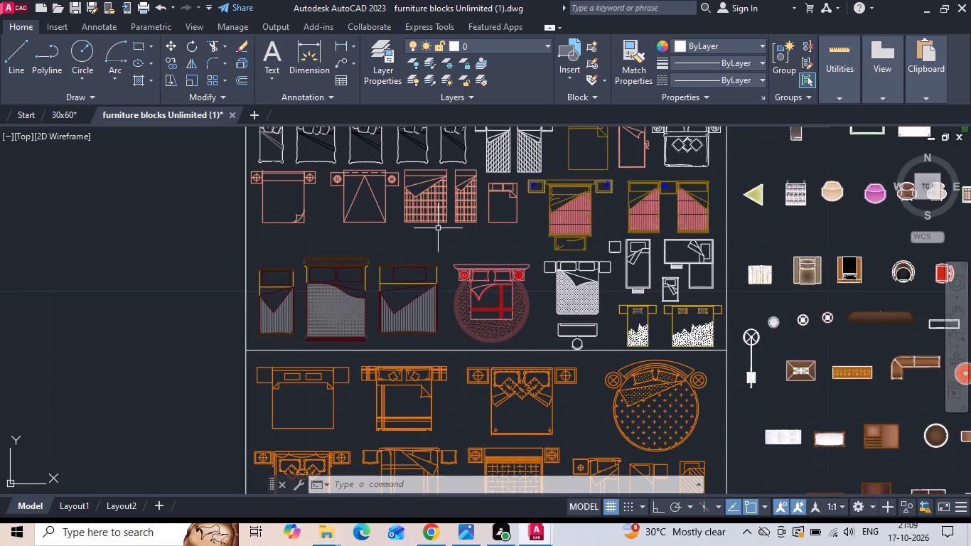
middle_click_drag(500, 361, 526, 169)
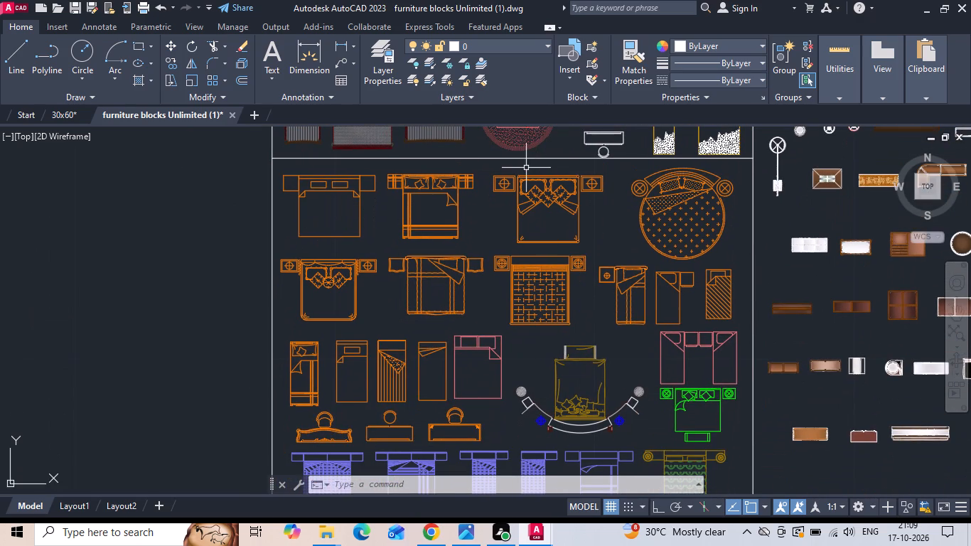
middle_click_drag(360, 385, 356, 287)
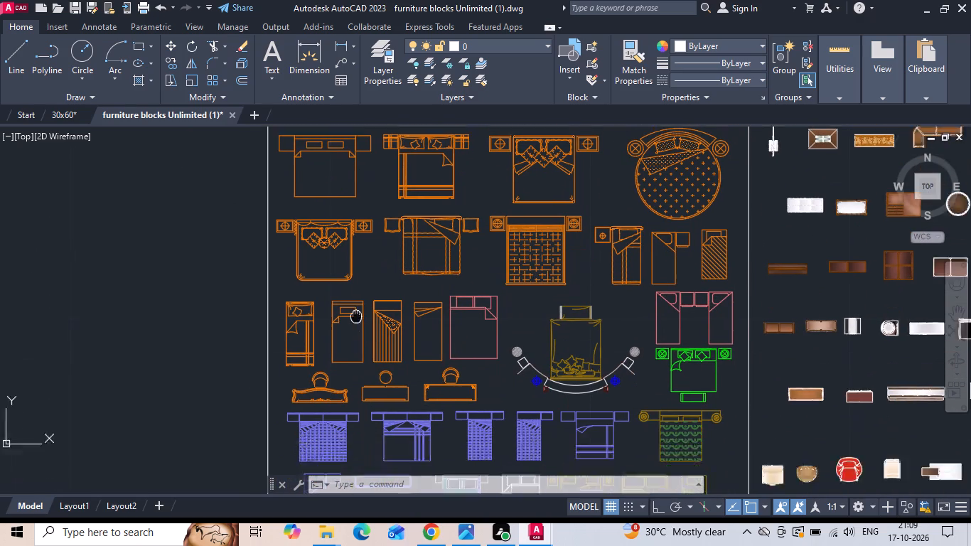
middle_click_drag(356, 287, 356, 279)
scroll(356, 279, "down", 2)
scroll(397, 419, "up", 1)
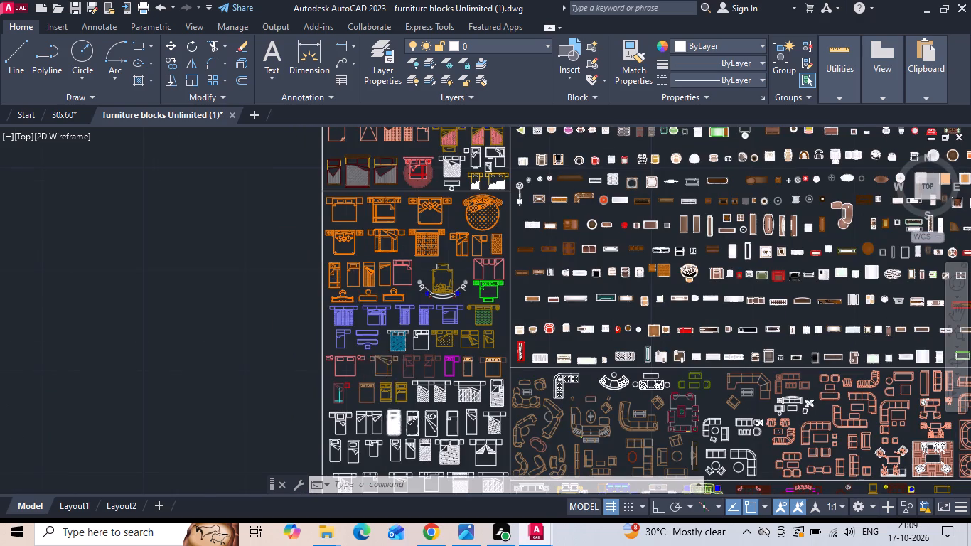
scroll(397, 419, "up", 1)
middle_click_drag(362, 364, 368, 259)
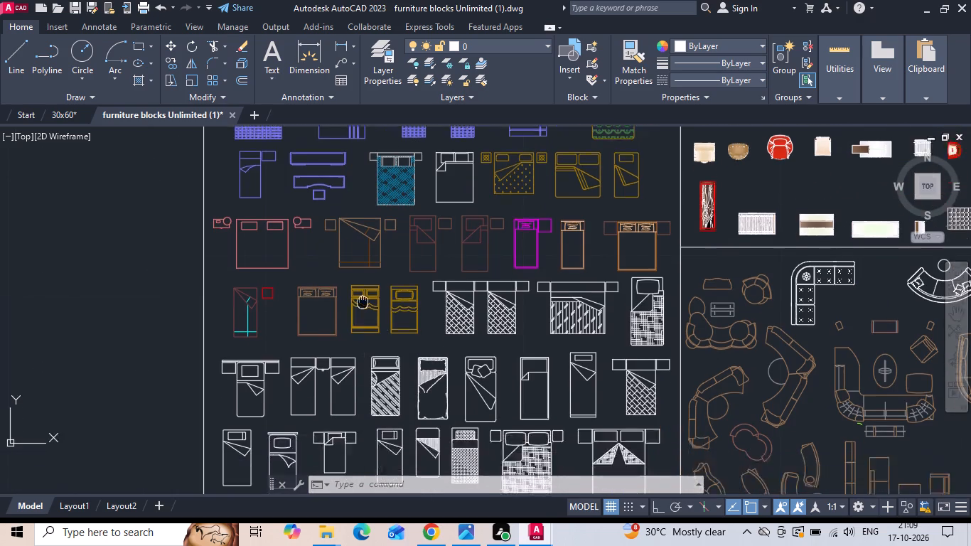
middle_click_drag(368, 259, 371, 240)
scroll(371, 237, "down", 1)
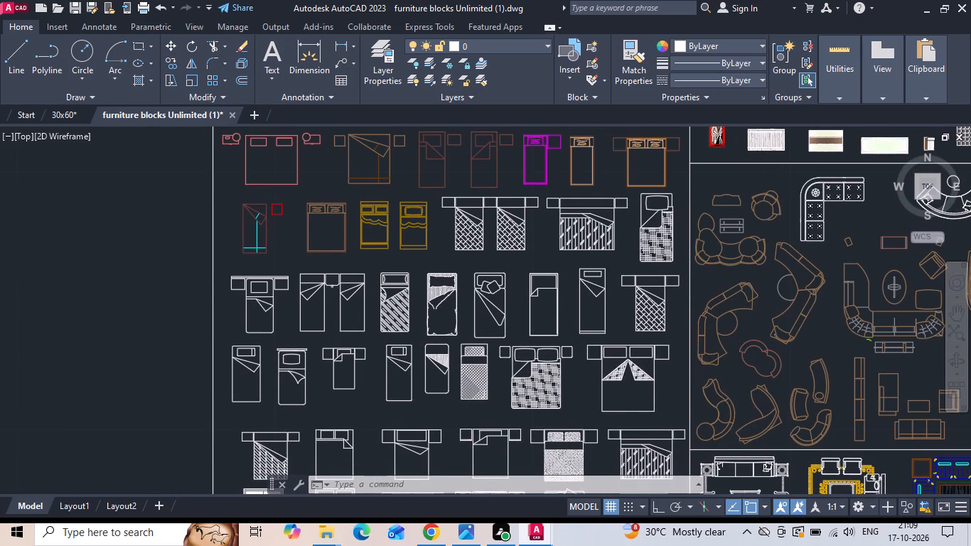
middle_click_drag(399, 383, 380, 273)
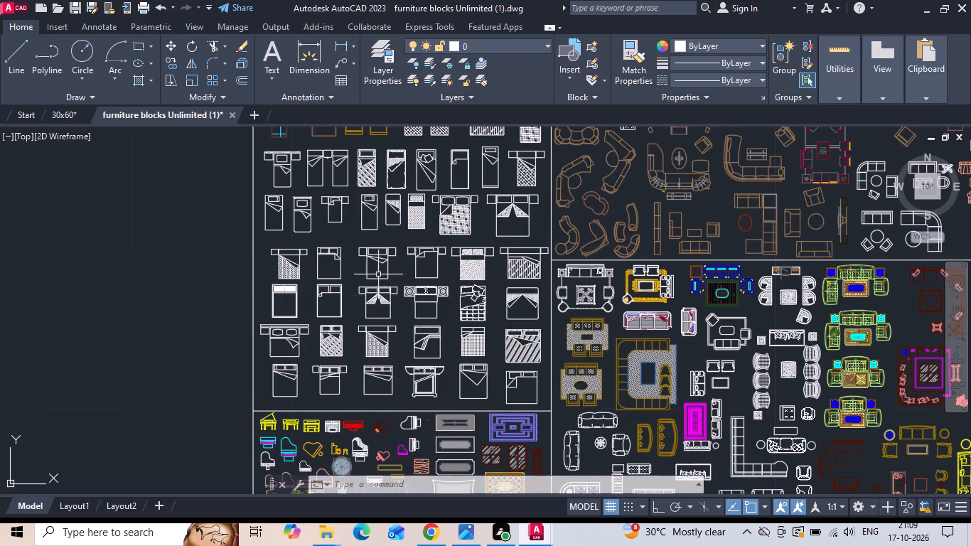
Look over the sofa and seating block sections in the lower part of the furniture library.
scroll(352, 257, "down", 1)
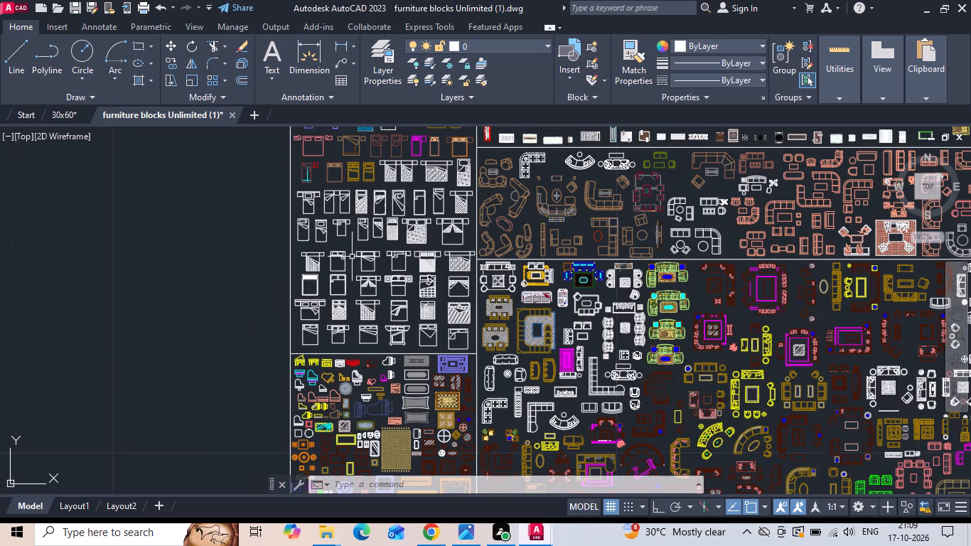
middle_click_drag(347, 358, 359, 194)
scroll(360, 192, "down", 1)
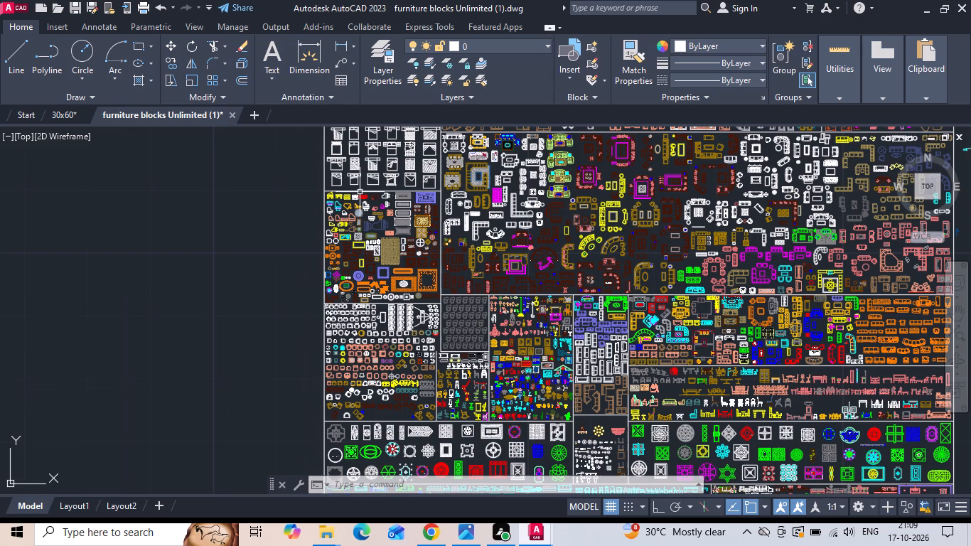
scroll(886, 333, "up", 2)
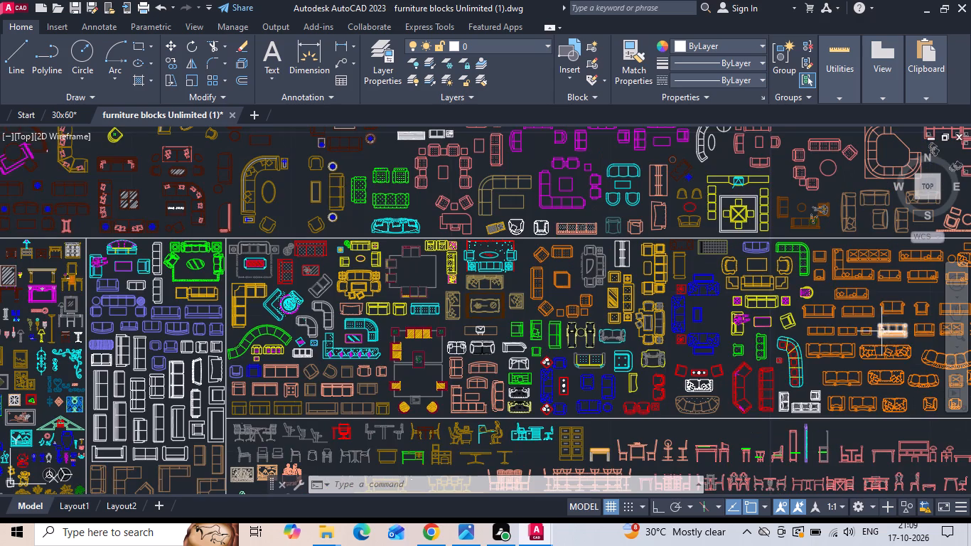
middle_click_drag(732, 344, 501, 333)
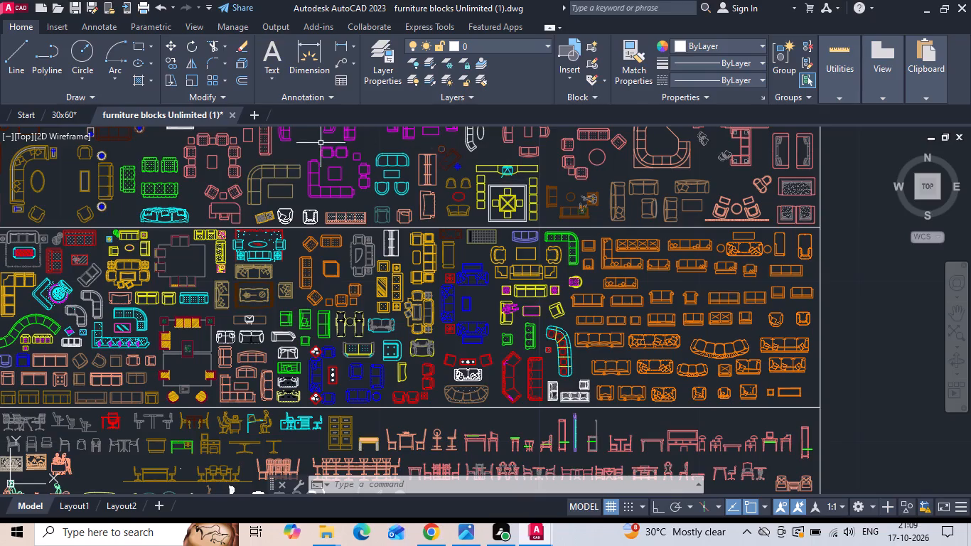
Compare the 30x60 floor plan with the reference image beside it, and return to the furniture blocks library drawing.
left_click(69, 114)
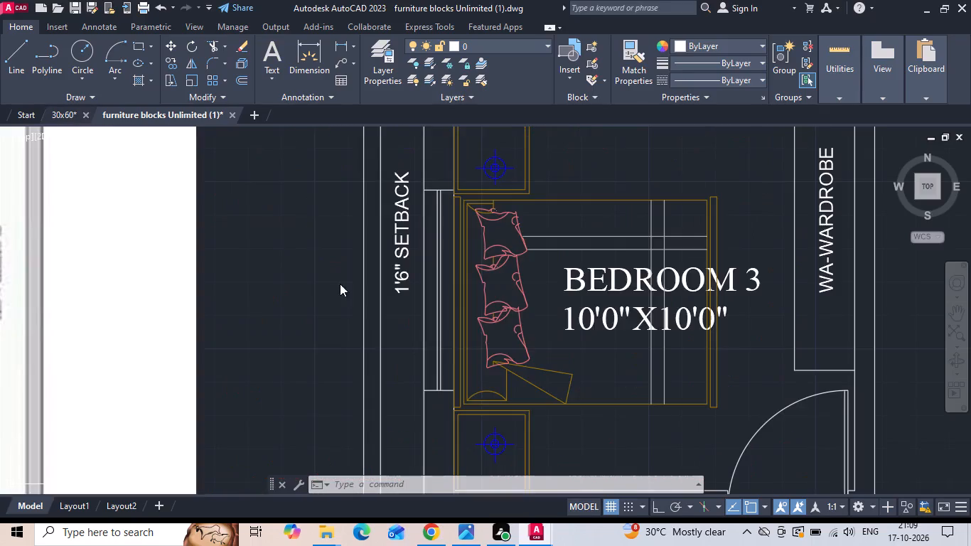
scroll(393, 304, "down", 4)
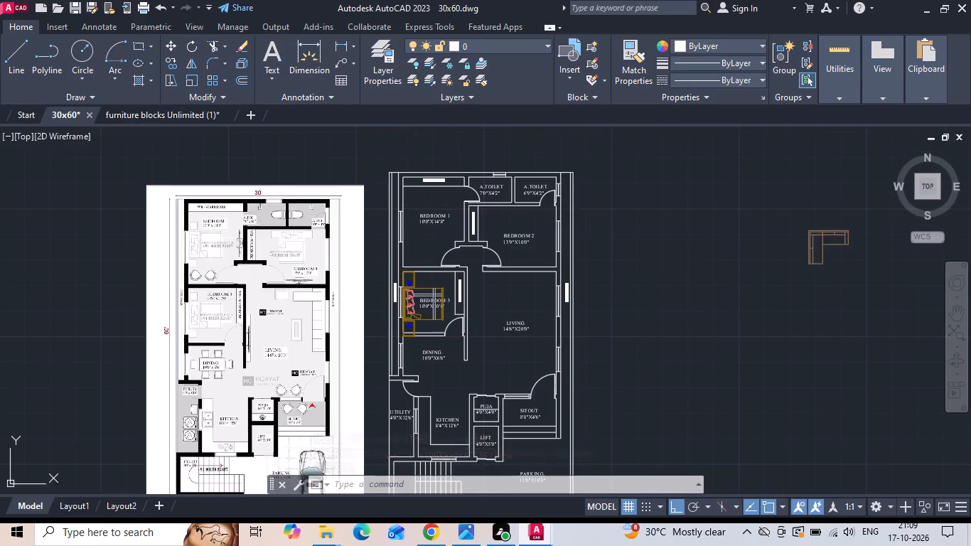
left_click(172, 115)
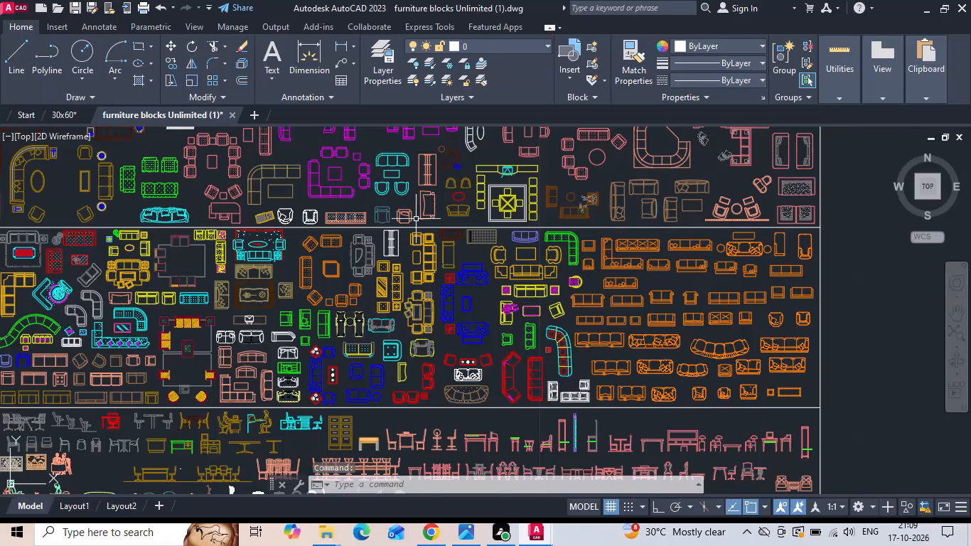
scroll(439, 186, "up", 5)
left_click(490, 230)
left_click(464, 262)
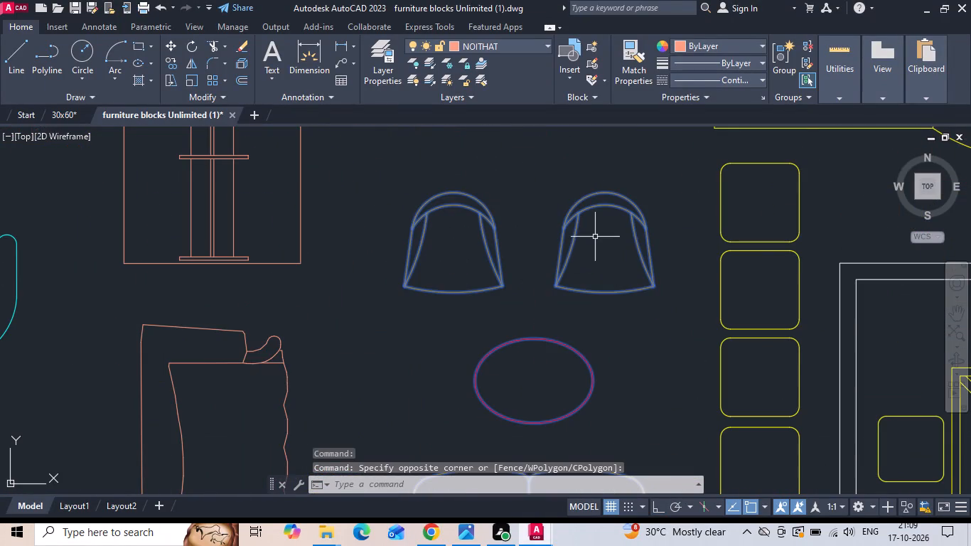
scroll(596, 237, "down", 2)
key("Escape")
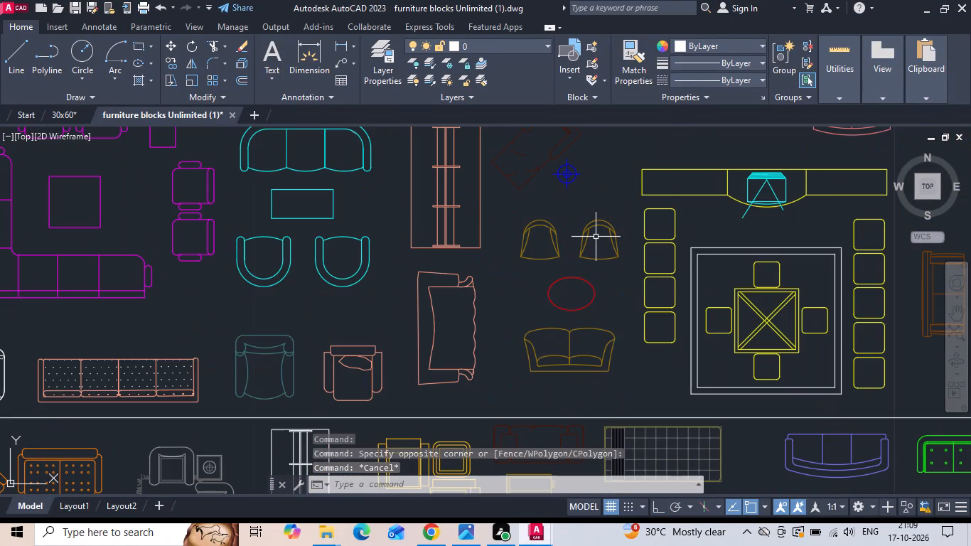
Look over the library's chair blocks, check the seating in the 30x60 drawing's reference image, and return to the furniture library.
scroll(596, 237, "down", 5)
scroll(249, 412, "up", 1)
scroll(199, 375, "up", 1)
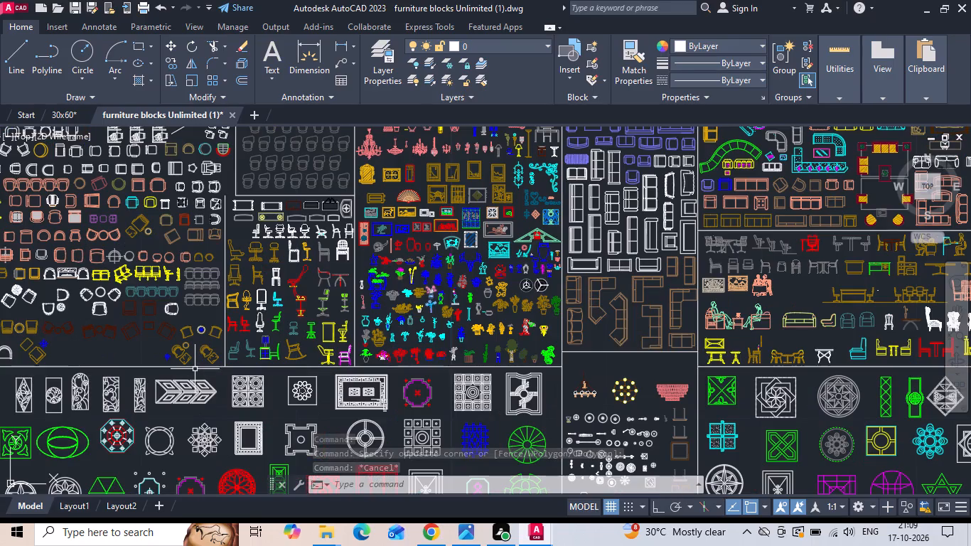
scroll(98, 357, "up", 2)
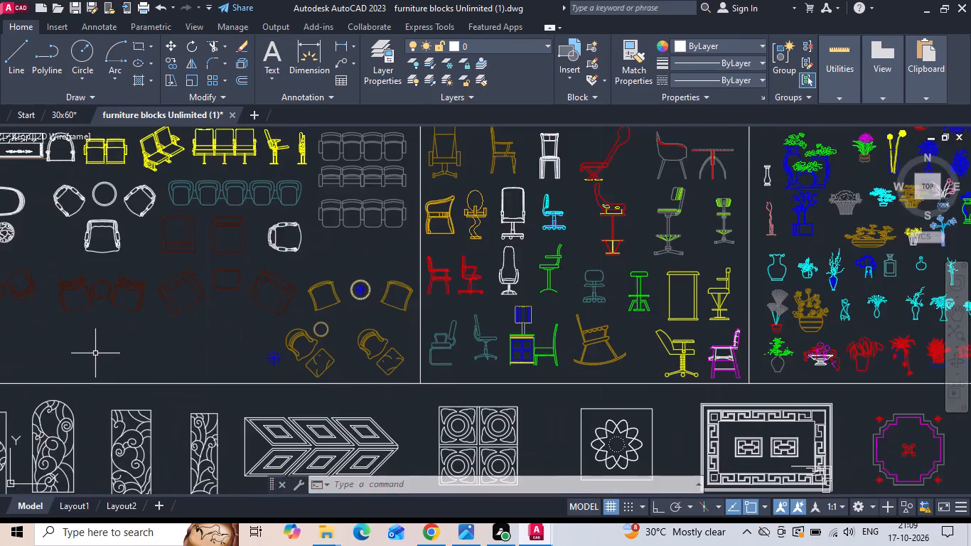
middle_click_drag(97, 351, 520, 325)
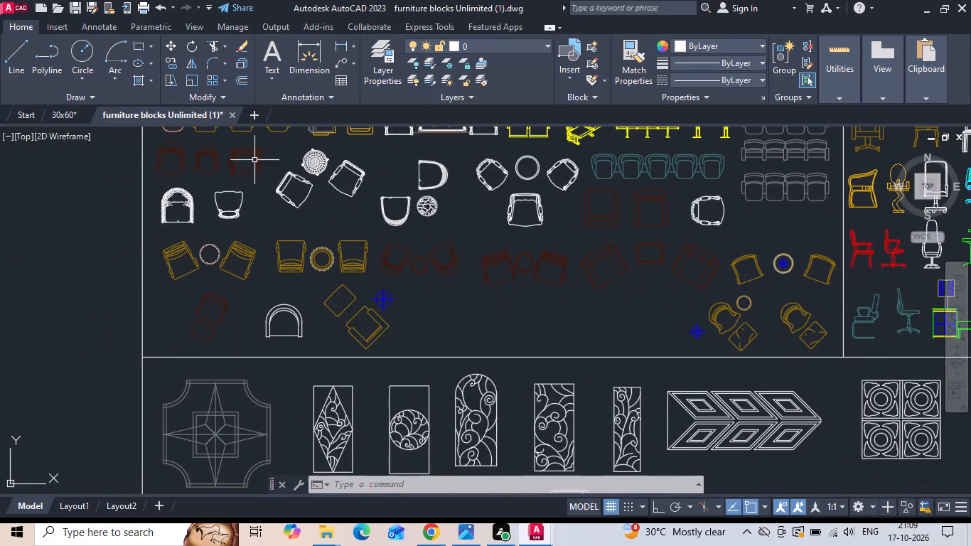
left_click(65, 112)
scroll(211, 331, "up", 1)
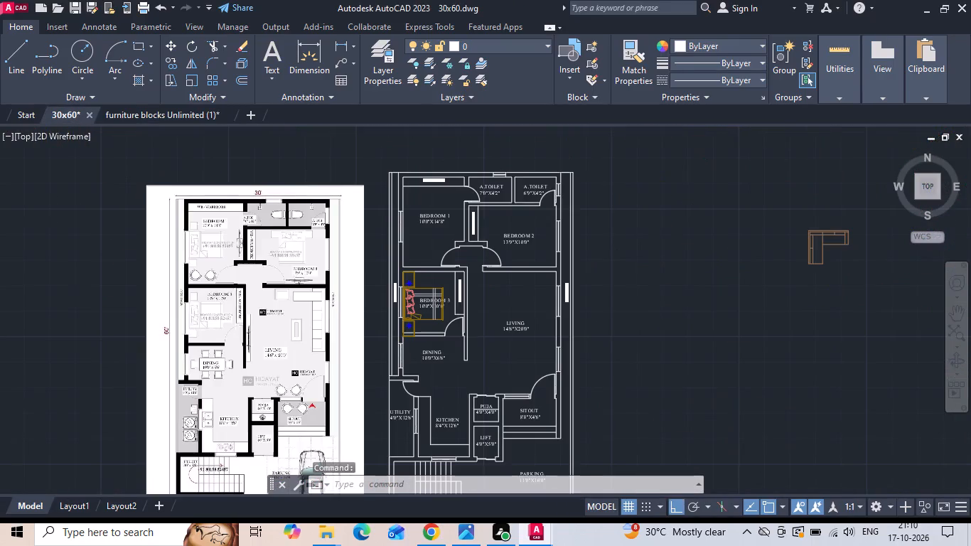
scroll(211, 331, "up", 1)
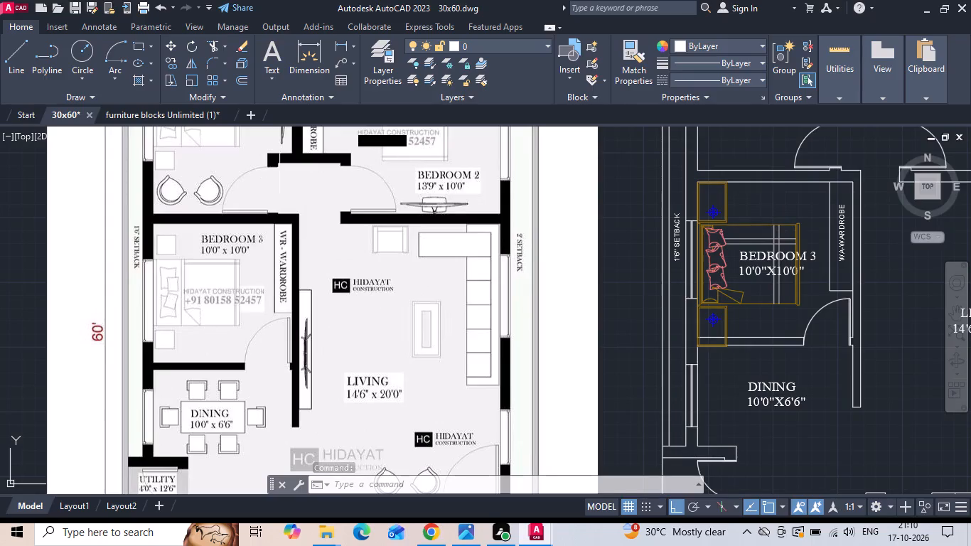
left_click(183, 117)
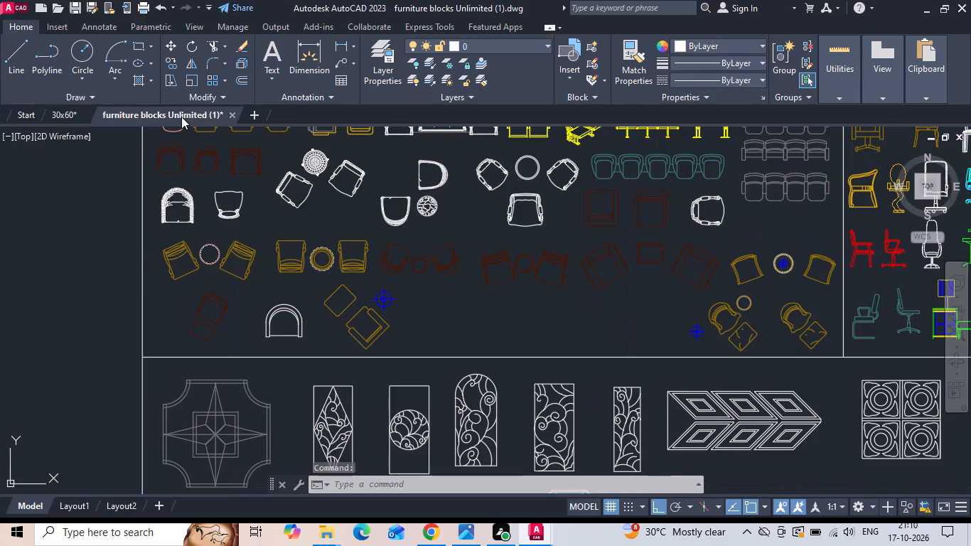
Select the white curved-back armchair block at the end of its row in the library's chair section.
scroll(302, 272, "down", 2)
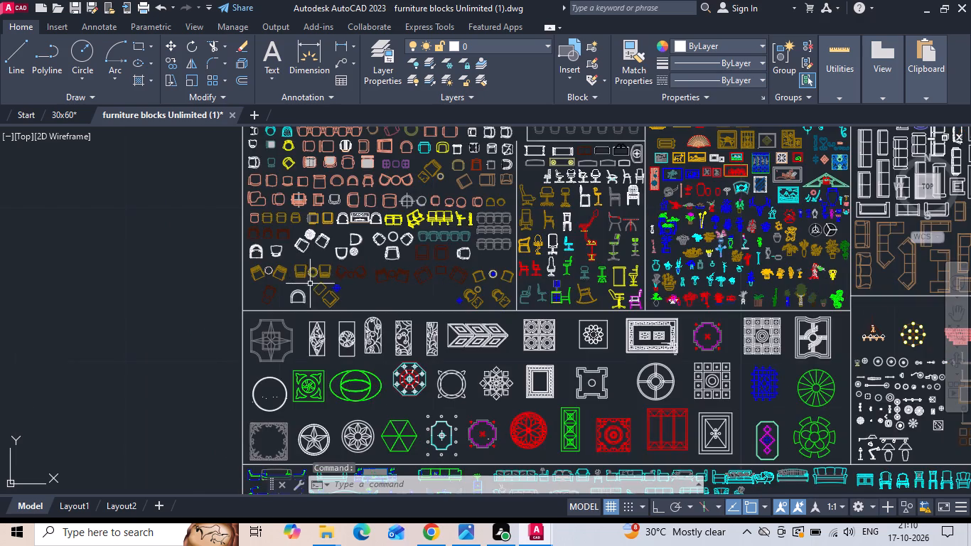
scroll(308, 228, "up", 3)
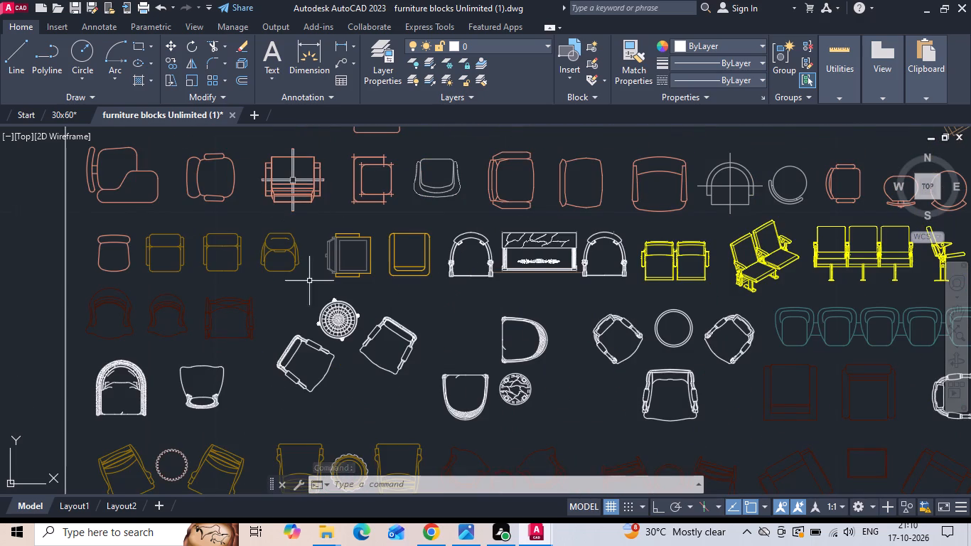
scroll(315, 308, "down", 1)
middle_click_drag(383, 242, 385, 310)
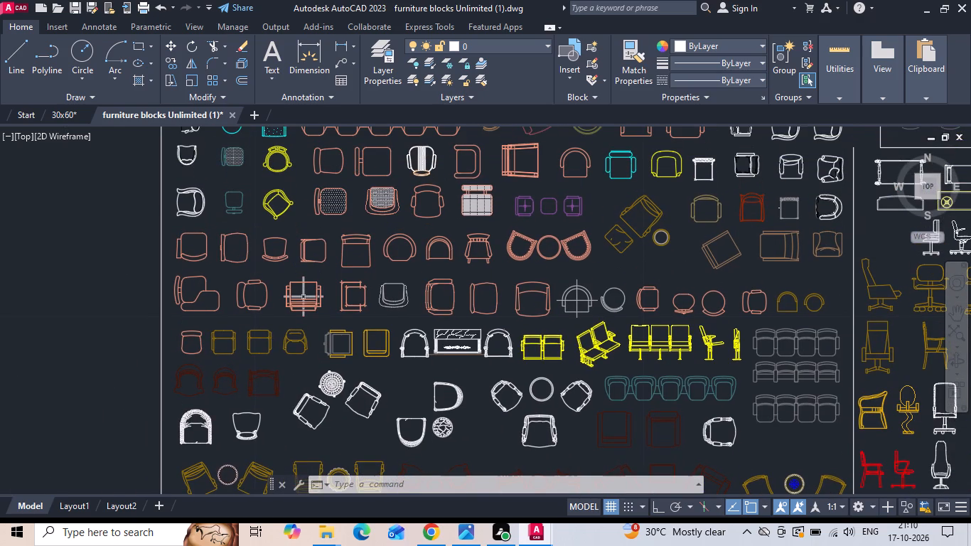
middle_click_drag(472, 248, 475, 350)
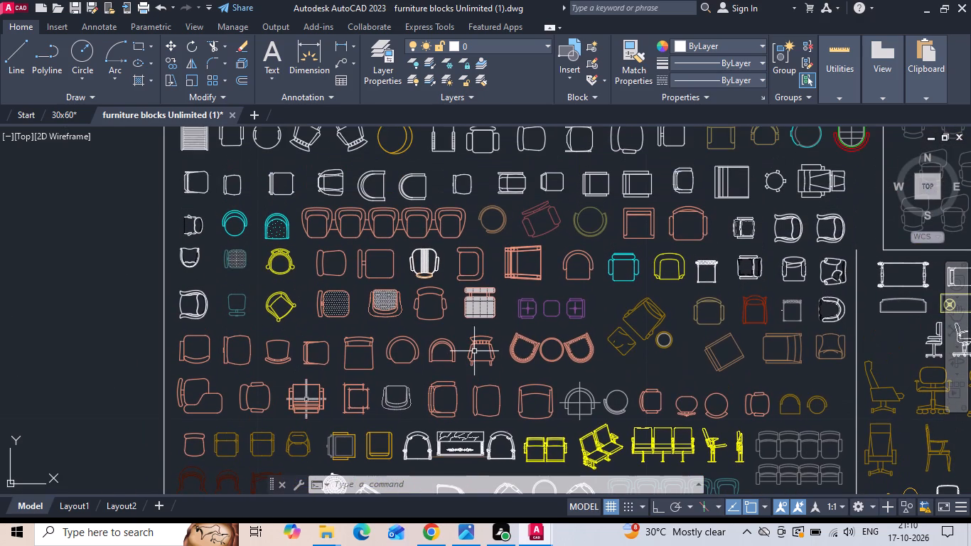
left_click(825, 225)
left_click(822, 221)
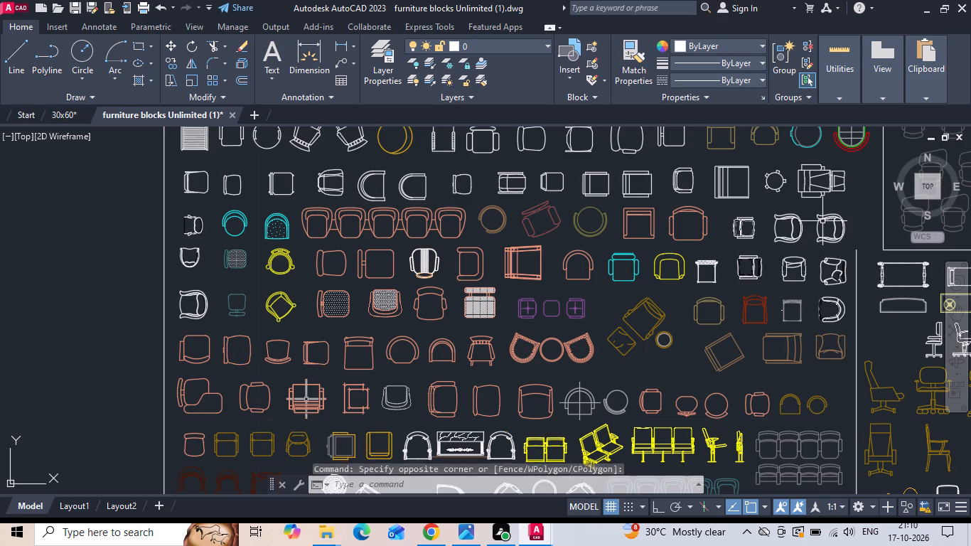
left_click(821, 215)
Examine the sofa set sections of the furniture library for an L-shaped sofa matching the living room in the reference image.
middle_click_drag(795, 255, 639, 360)
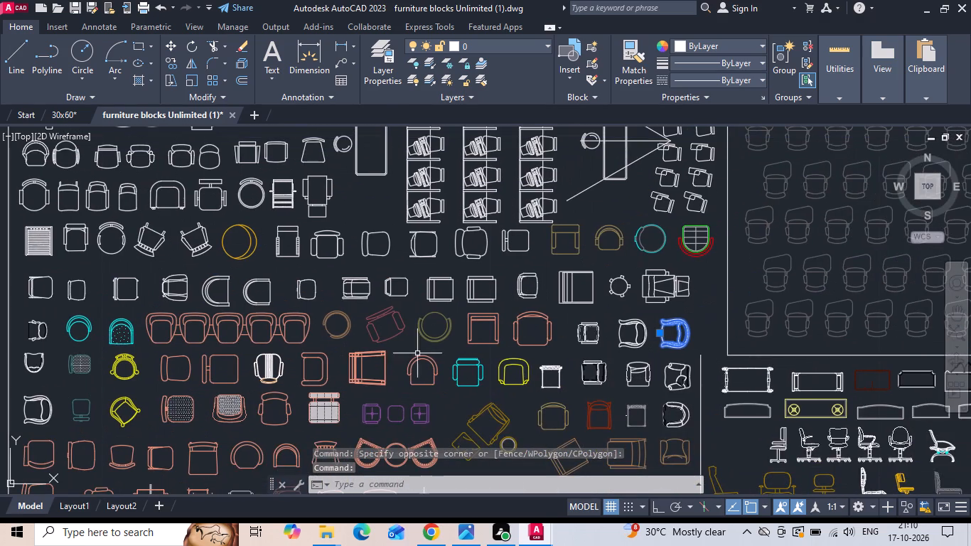
scroll(299, 341, "down", 2)
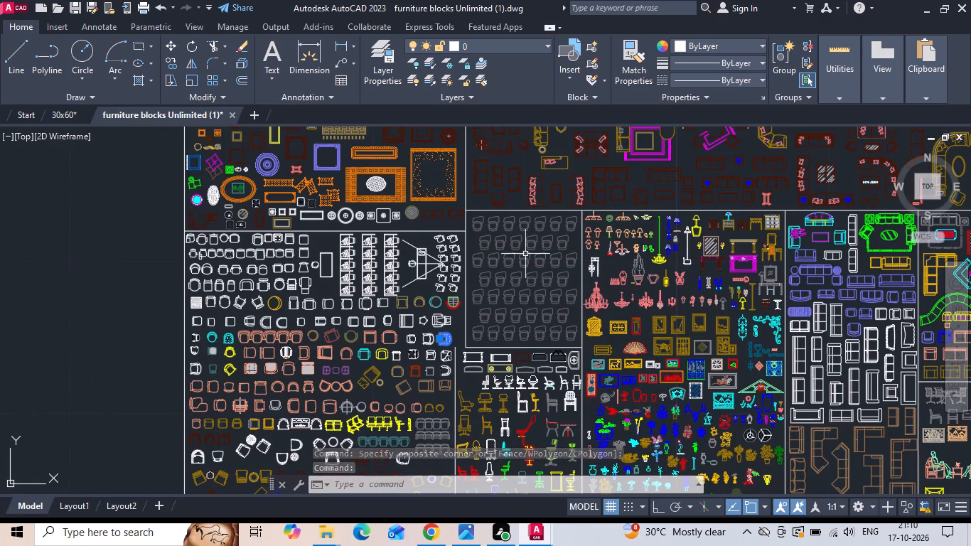
scroll(749, 171, "up", 2)
scroll(453, 400, "down", 1)
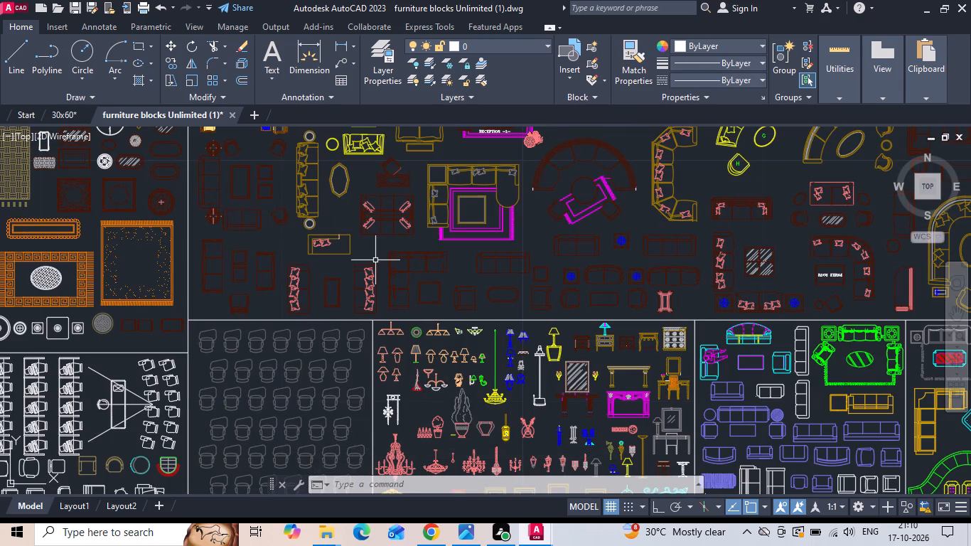
scroll(375, 259, "down", 1)
scroll(427, 210, "up", 2)
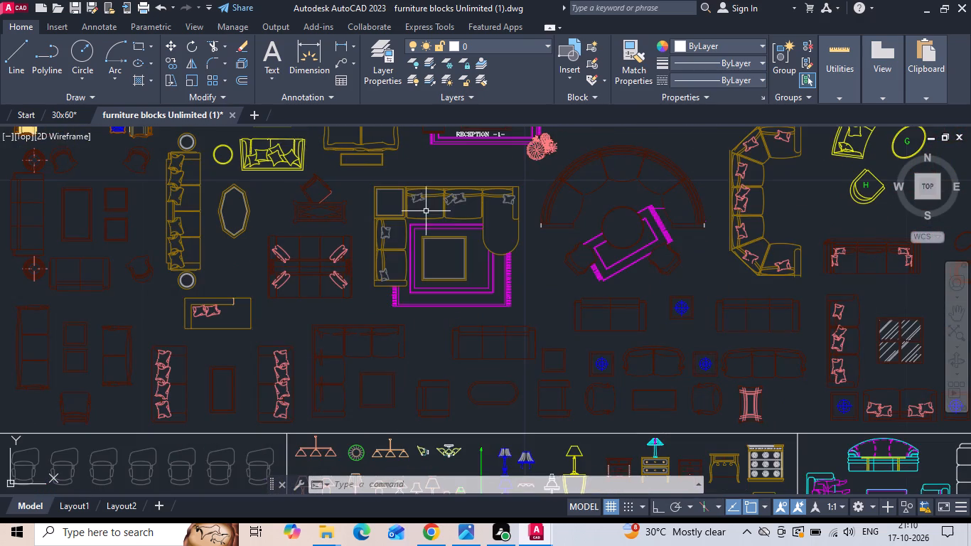
scroll(292, 262, "down", 2)
scroll(660, 297, "up", 2)
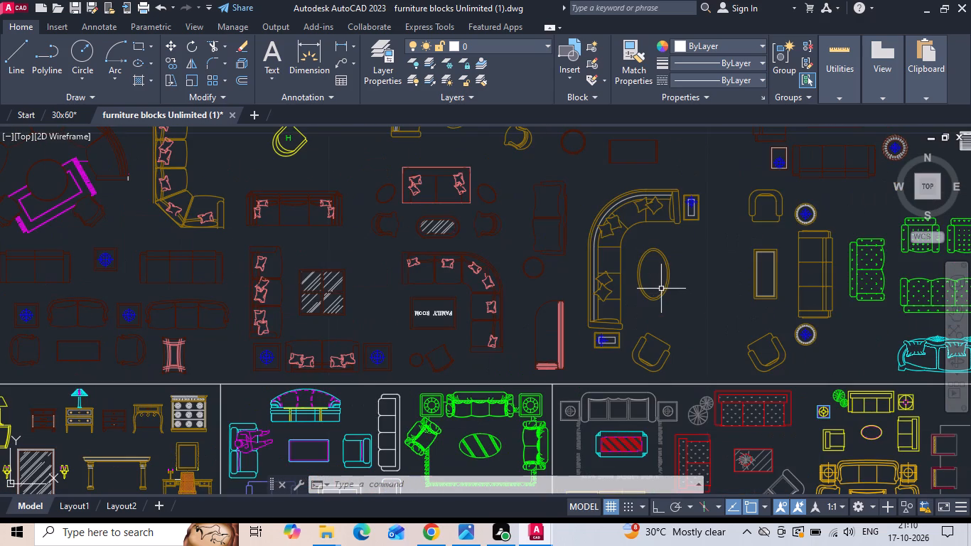
scroll(460, 303, "down", 2)
middle_click_drag(516, 235, 519, 257)
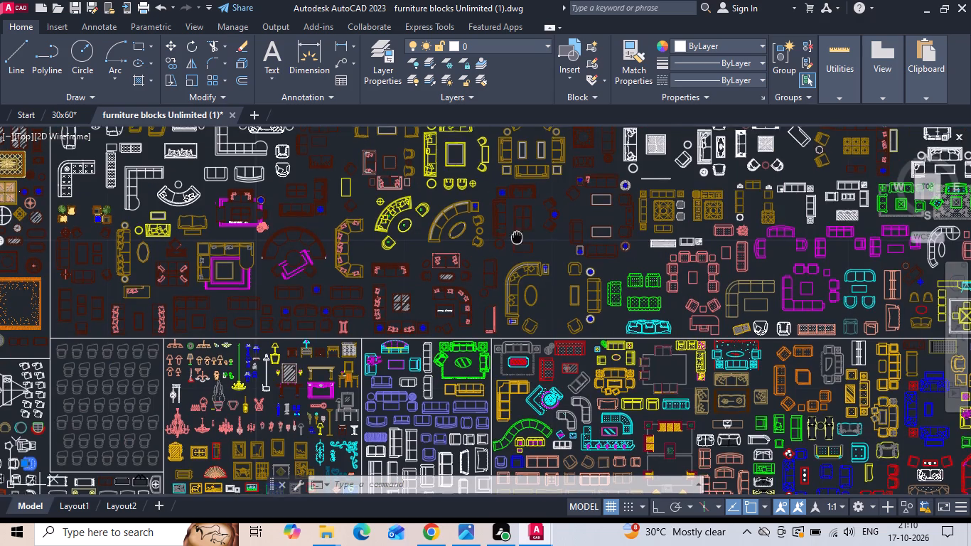
middle_click_drag(519, 257, 523, 392)
scroll(358, 285, "up", 1)
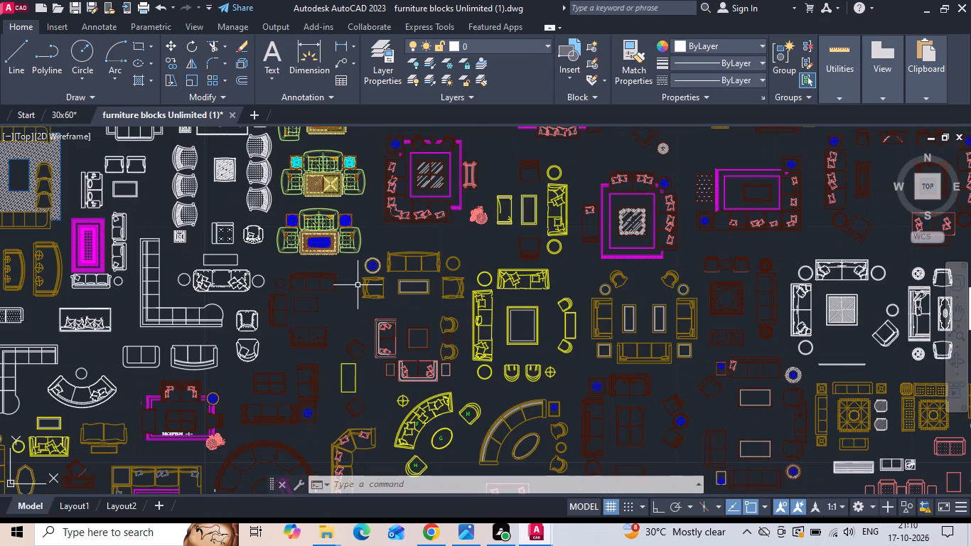
scroll(364, 304, "down", 2)
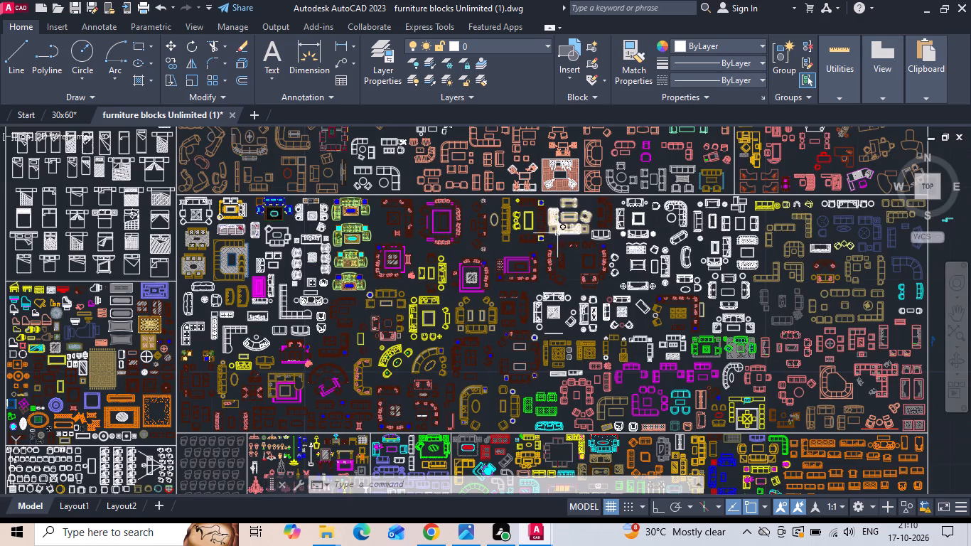
scroll(557, 233, "up", 1)
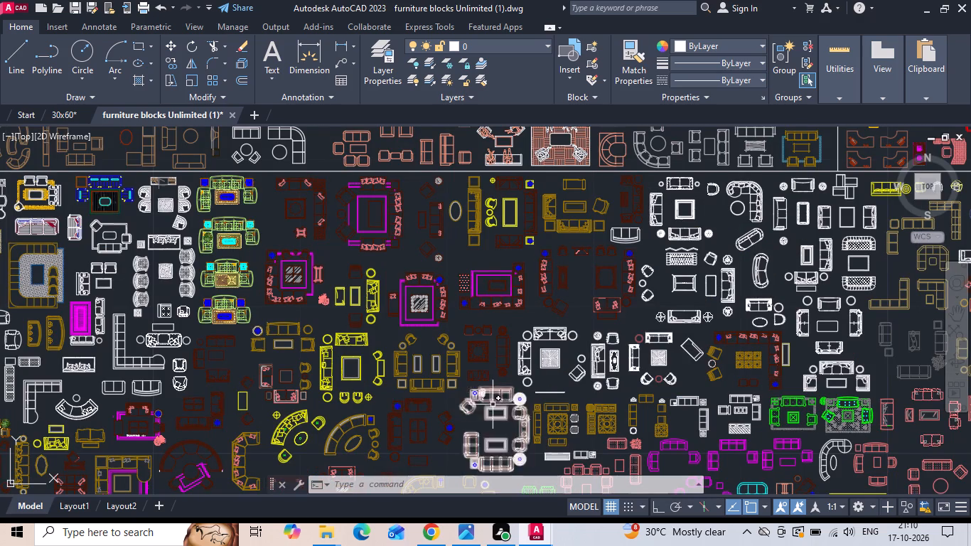
middle_click_drag(490, 388, 489, 275)
scroll(627, 419, "up", 2)
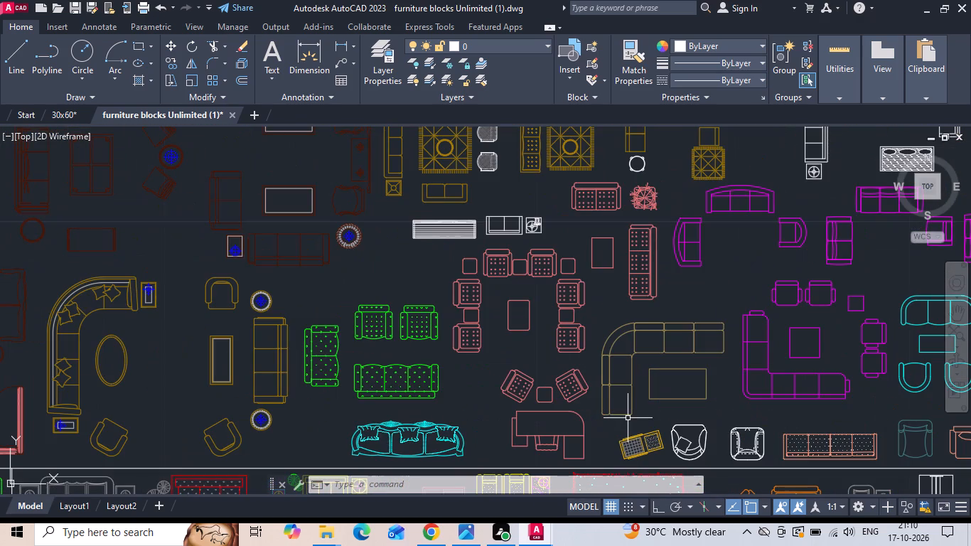
scroll(185, 294, "down", 1)
scroll(328, 281, "down", 1)
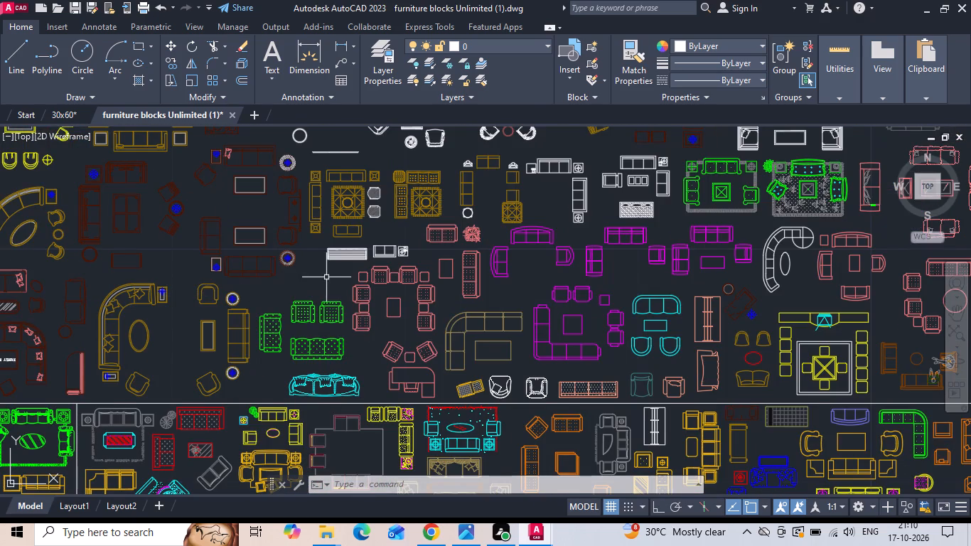
scroll(814, 321, "up", 2)
middle_click_drag(726, 313, 499, 385)
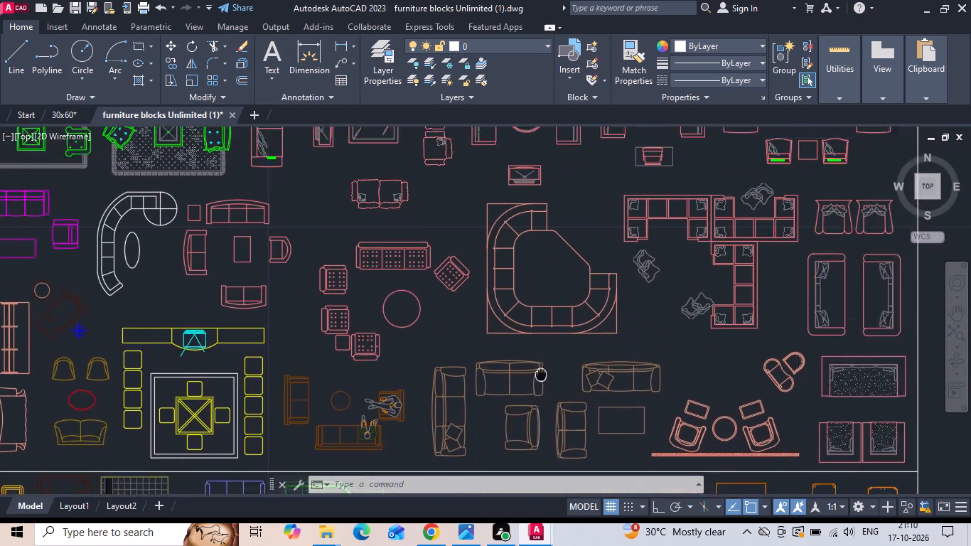
middle_click_drag(499, 385, 427, 410)
middle_click_drag(420, 248, 469, 450)
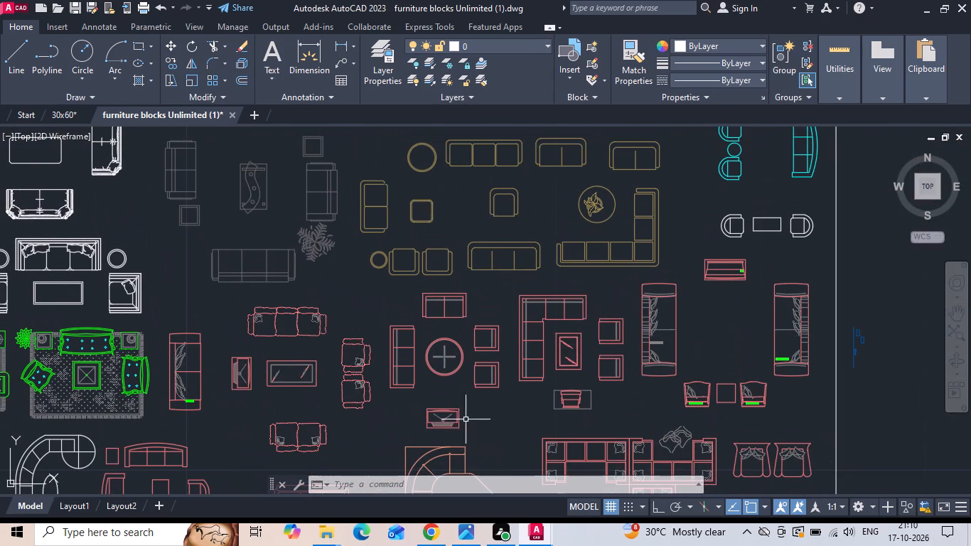
Select all parts of the brown L-shaped sofa that wraps around the round plant table.
left_click(597, 243)
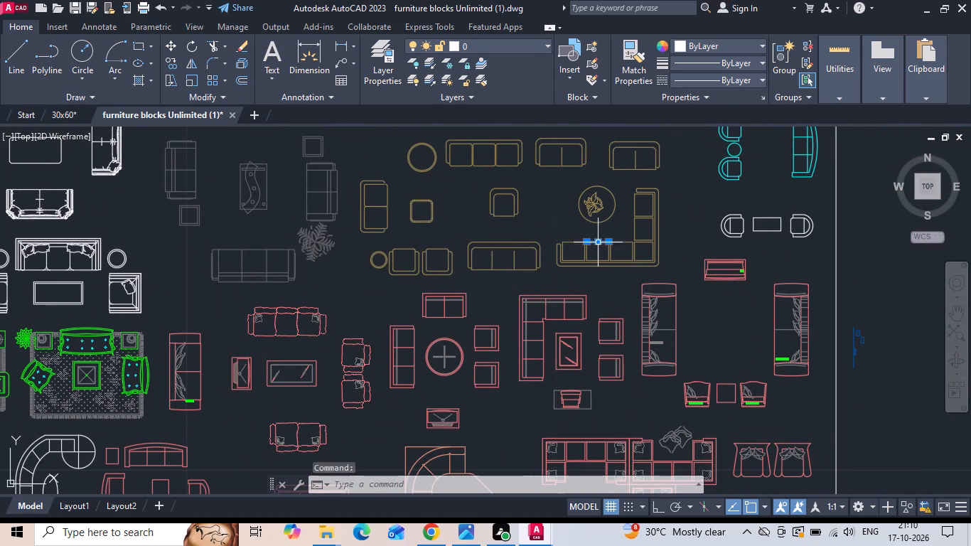
left_click(564, 279)
left_click(594, 268)
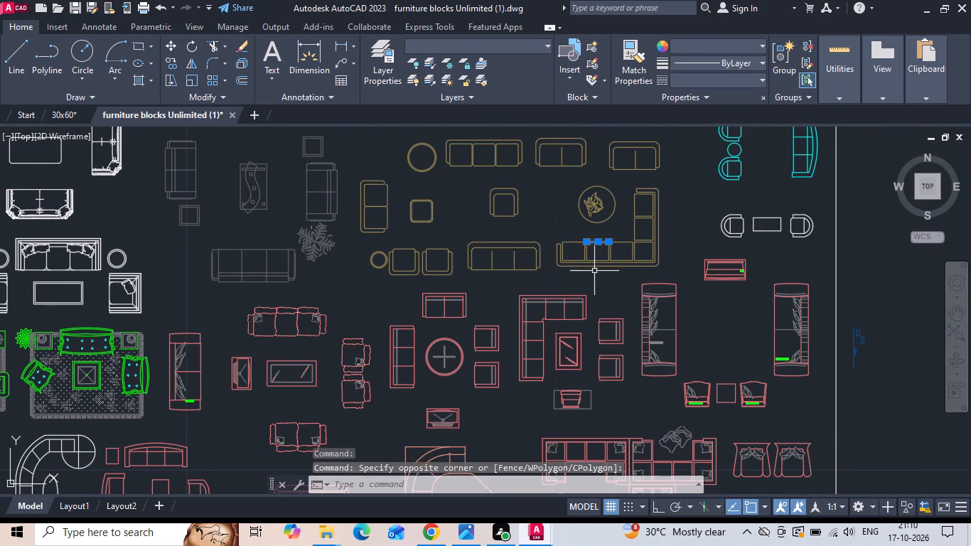
scroll(595, 239, "up", 1)
left_click(528, 235)
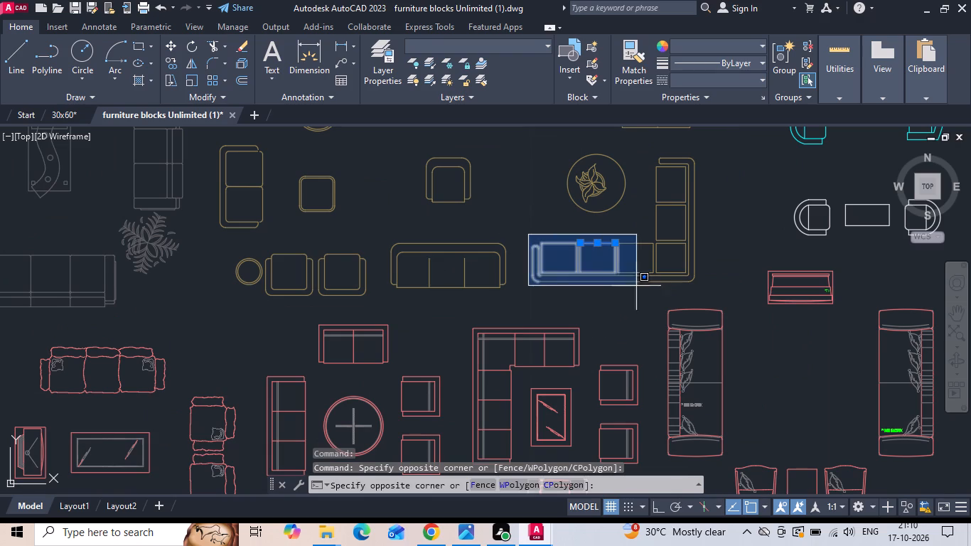
left_click(712, 294)
left_click_drag(710, 151, 705, 171)
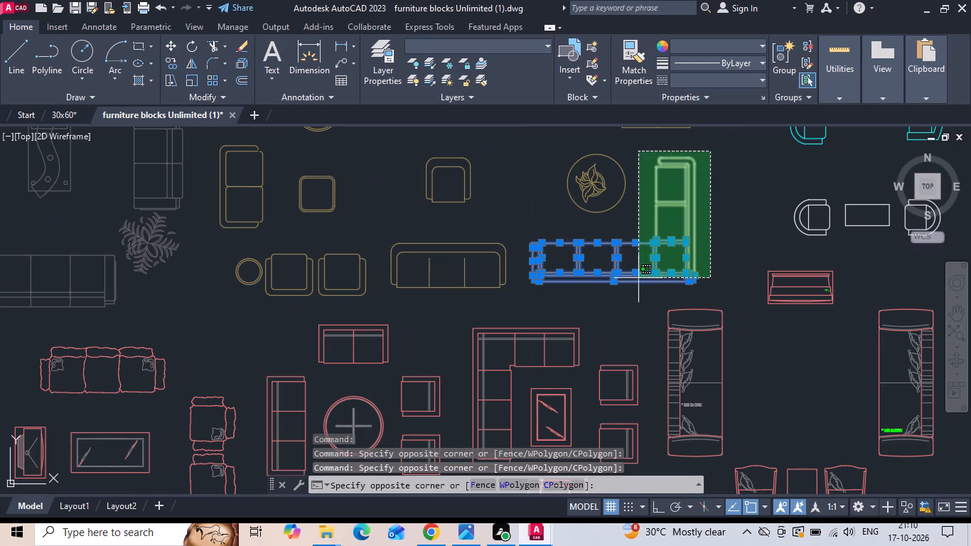
left_click(638, 292)
Add the other brown L-shaped sofa, beside the small L-shaped sofa with a square table, to the selection.
scroll(639, 297, "down", 1)
middle_click_drag(538, 326, 602, 361)
scroll(615, 357, "down", 1)
scroll(440, 243, "up", 2)
scroll(427, 290, "down", 1)
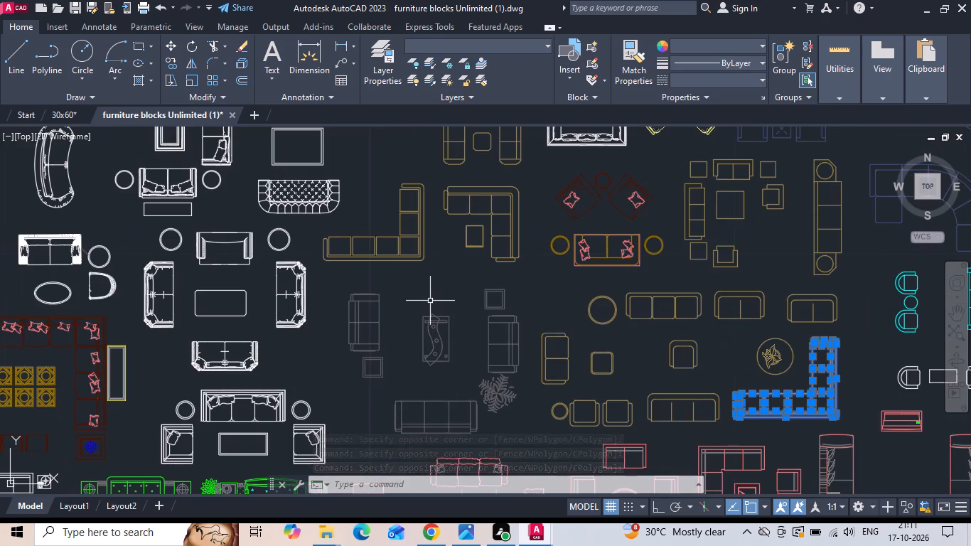
middle_click_drag(424, 259, 443, 326)
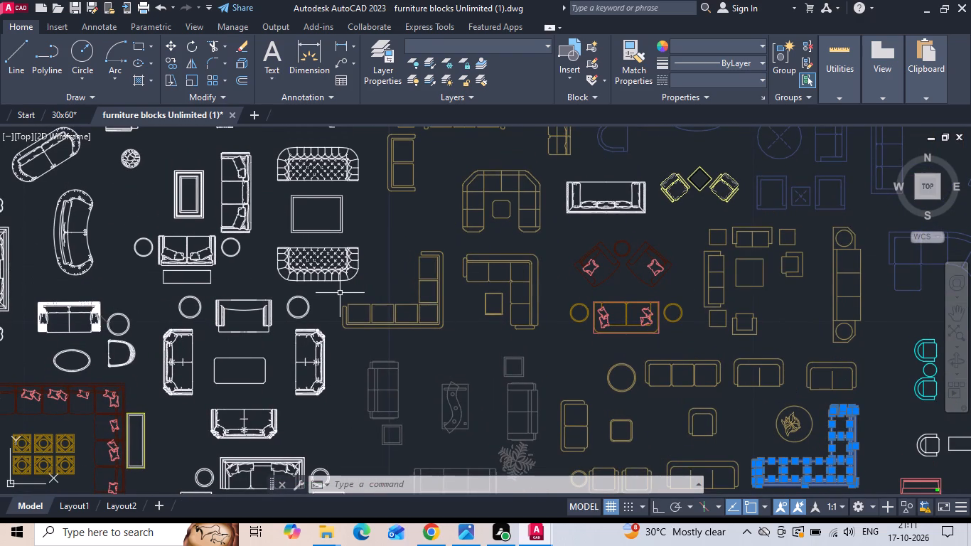
left_click_drag(336, 294, 340, 312)
left_click(456, 348)
left_click_drag(449, 345, 439, 330)
left_click(412, 237)
Examine the other sofa, dining and furniture sections of the library for more L-shaped sofas suited to the living room.
scroll(437, 373, "down", 1)
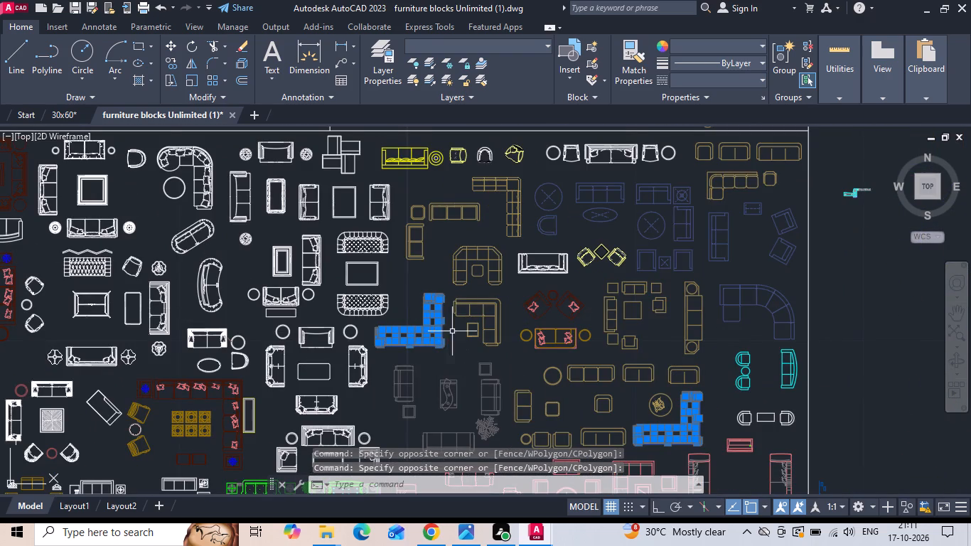
scroll(508, 191, "up", 2)
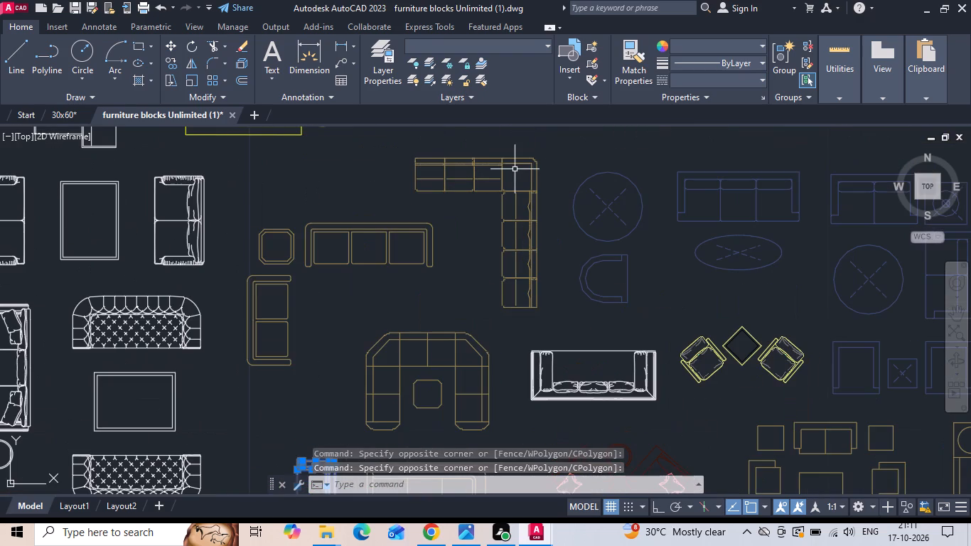
scroll(597, 233, "down", 2)
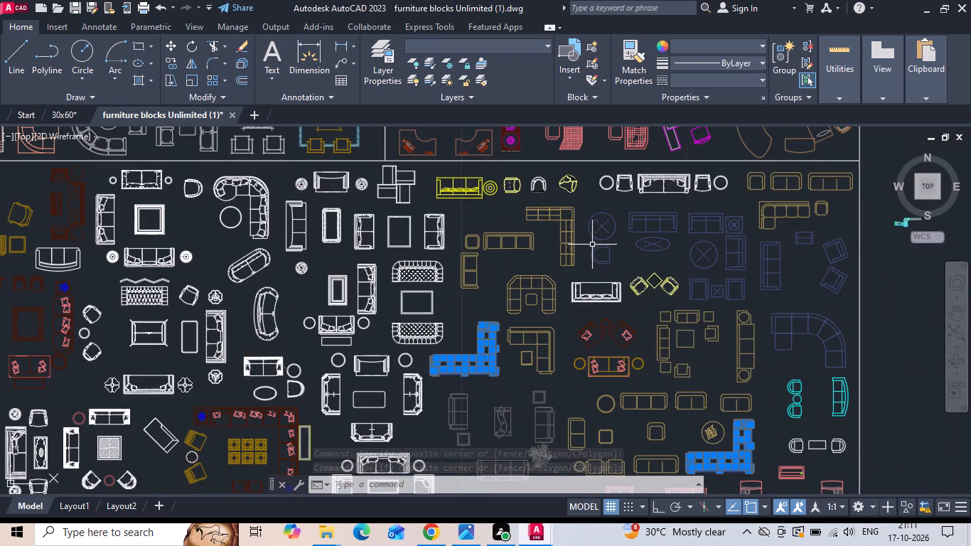
scroll(580, 322, "down", 1)
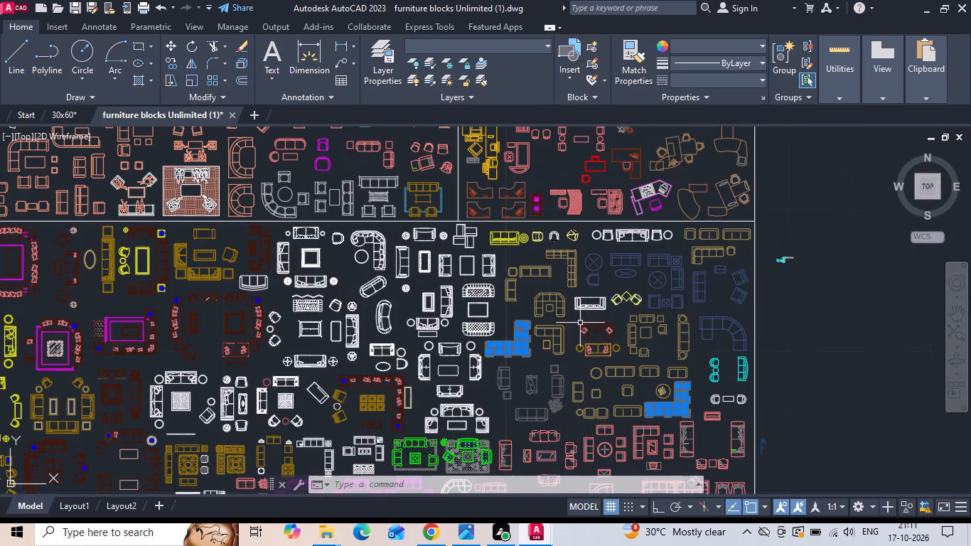
scroll(316, 201, "up", 1)
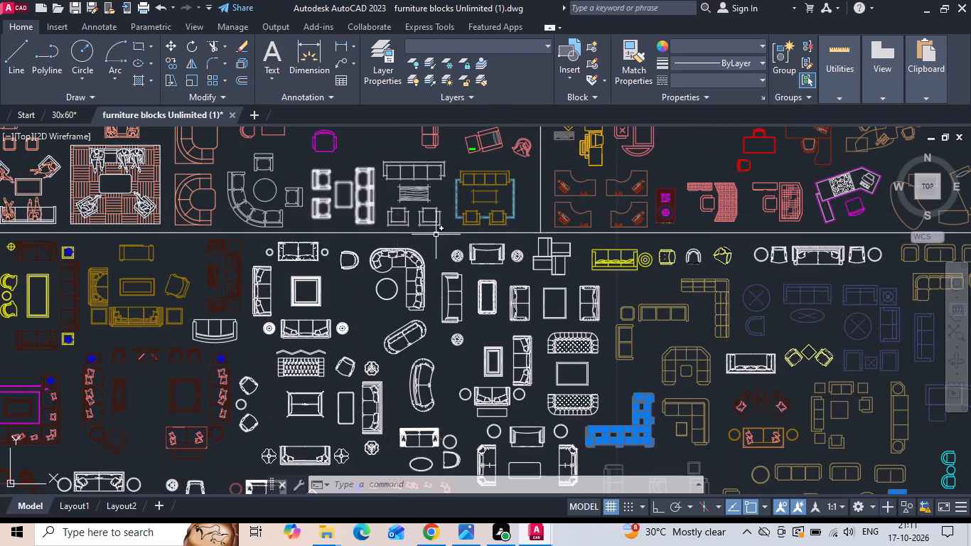
scroll(638, 252, "down", 1)
scroll(249, 300, "up", 1)
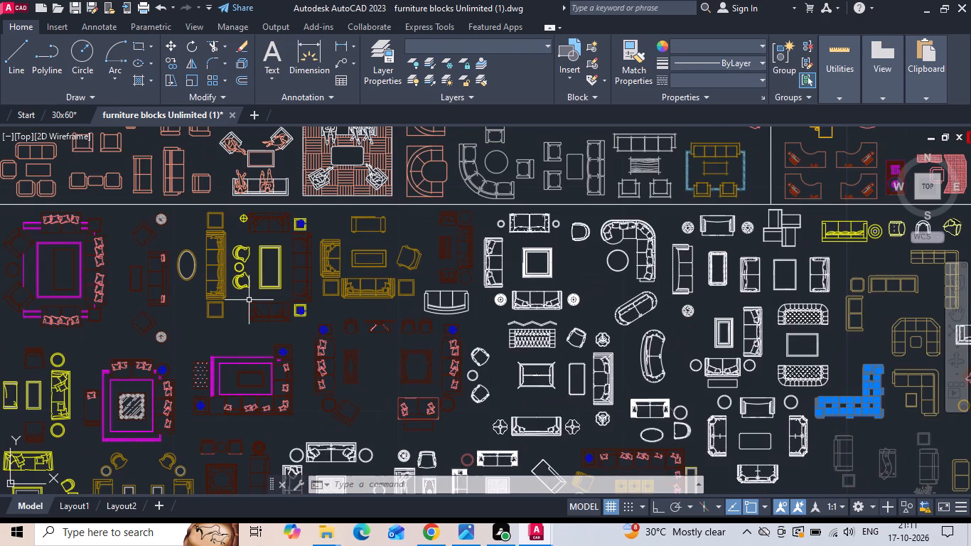
scroll(579, 380, "down", 2)
scroll(417, 262, "up", 2)
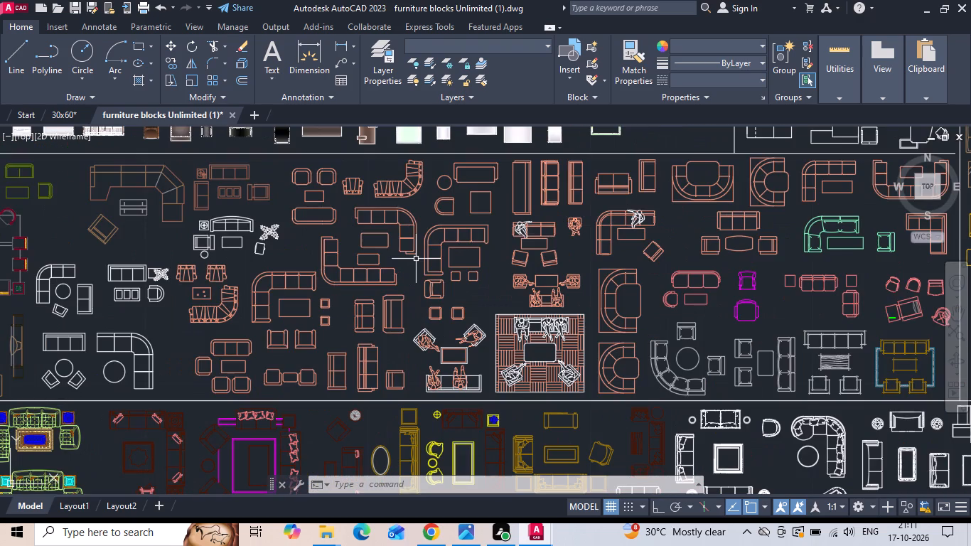
scroll(391, 321, "down", 1)
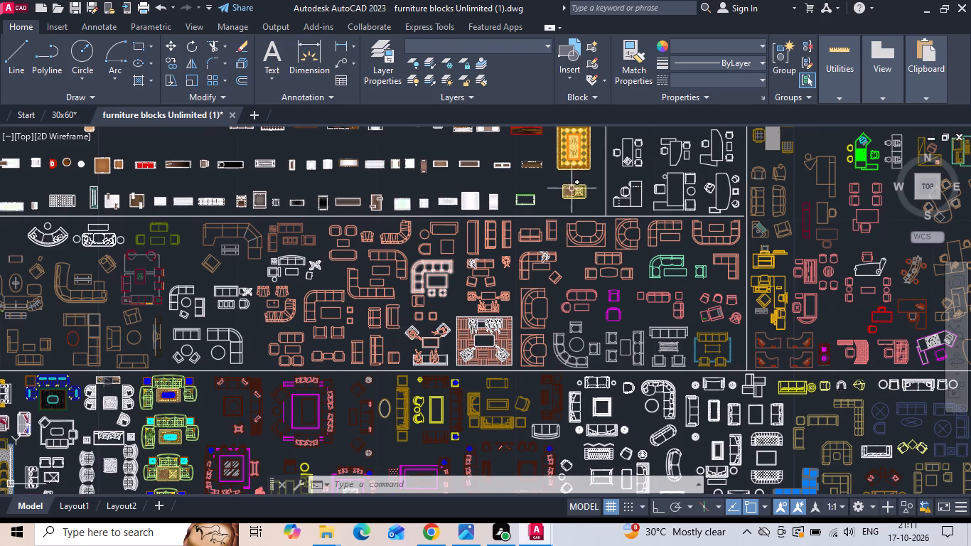
middle_click_drag(587, 232, 331, 304)
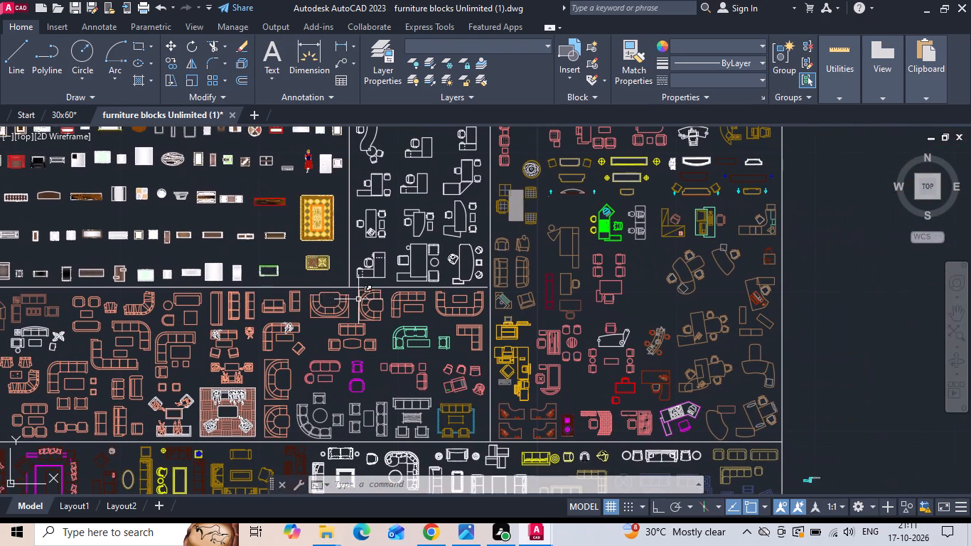
scroll(647, 353, "down", 1)
scroll(345, 253, "up", 2)
scroll(475, 340, "down", 2)
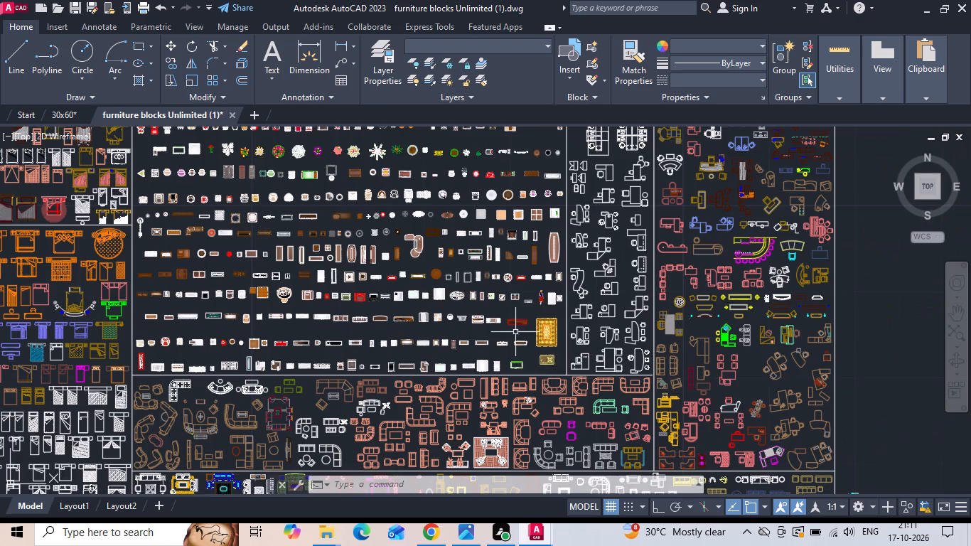
scroll(514, 330, "down", 1)
middle_click_drag(466, 181, 514, 346)
scroll(469, 205, "up", 4)
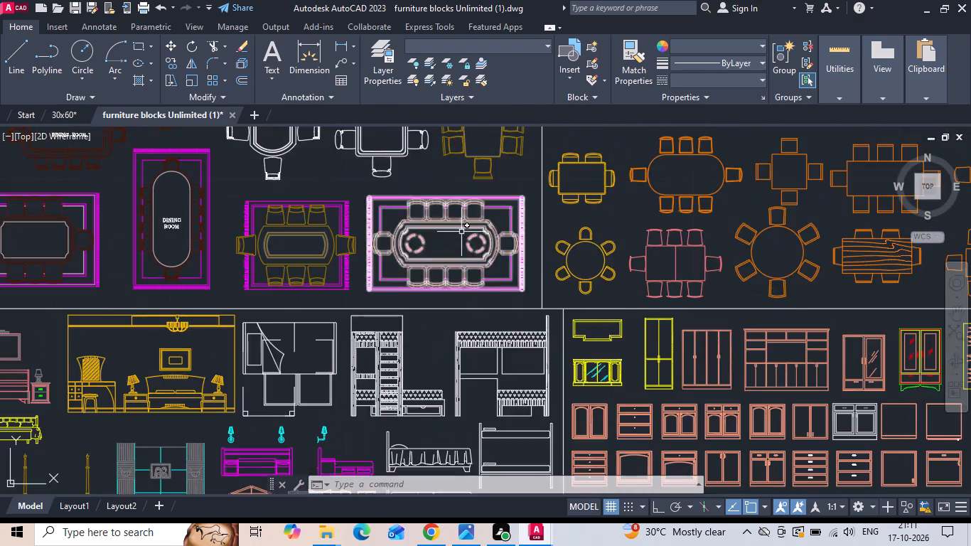
scroll(458, 259, "down", 3)
scroll(597, 212, "down", 2)
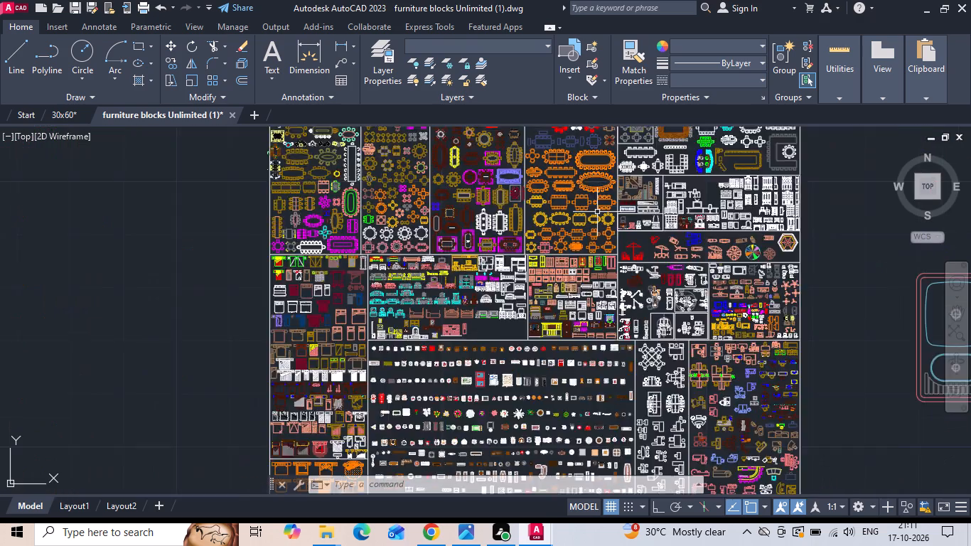
scroll(387, 347, "up", 2)
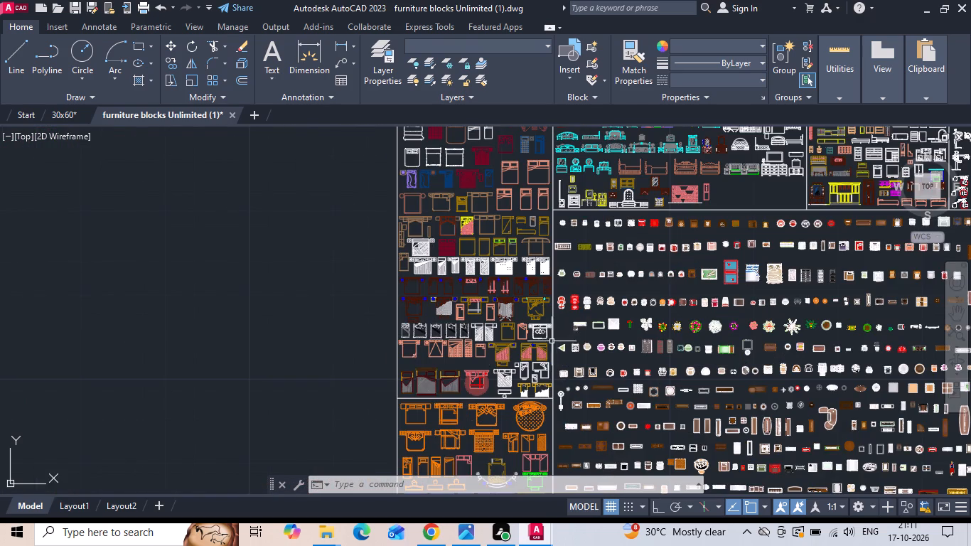
scroll(586, 363, "up", 2)
middle_click_drag(586, 363, 451, 203)
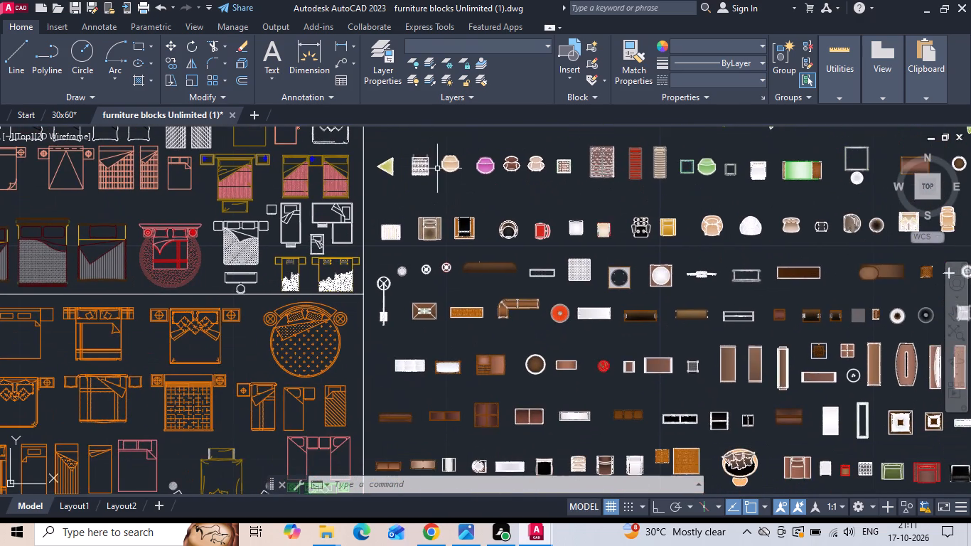
scroll(437, 168, "down", 2)
scroll(502, 390, "up", 2)
middle_click_drag(488, 377, 468, 323)
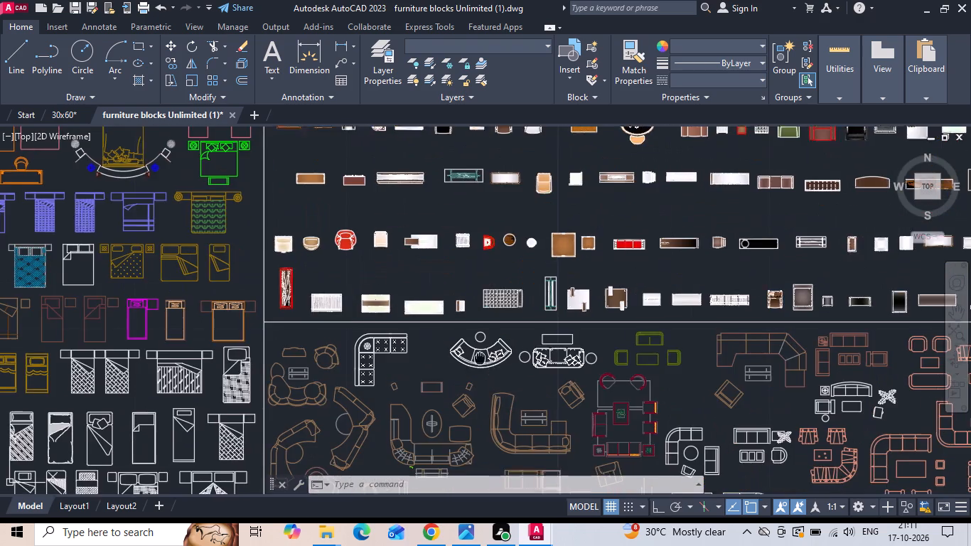
middle_click_drag(468, 323, 448, 201)
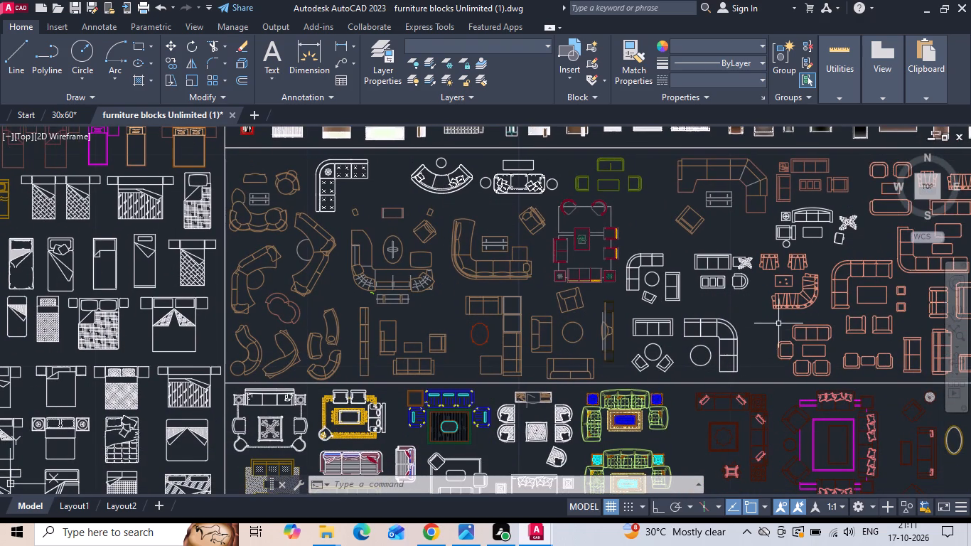
middle_click_drag(699, 323, 477, 314)
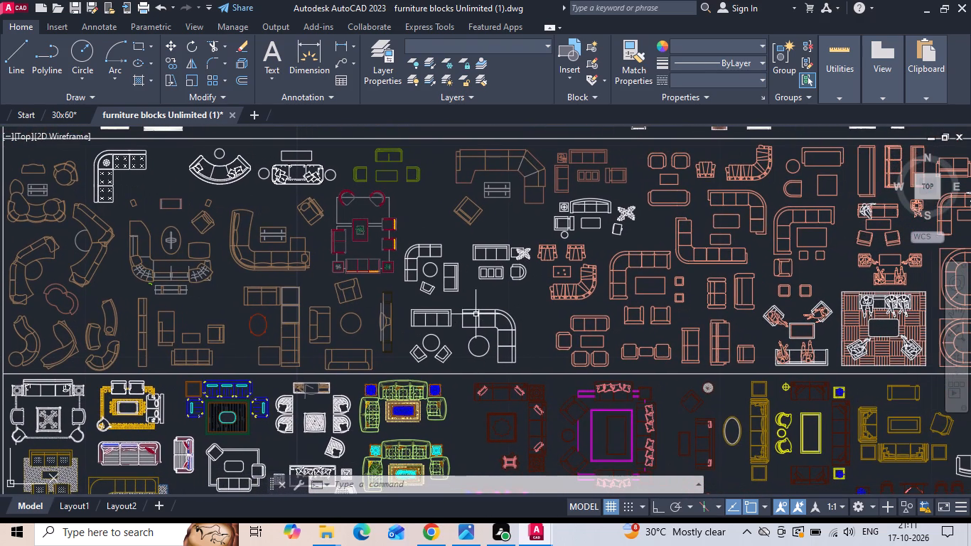
Add the three adjacent salmon L-shaped sofa sets with tables, and the armchair below the third, to the selection.
left_click(691, 245)
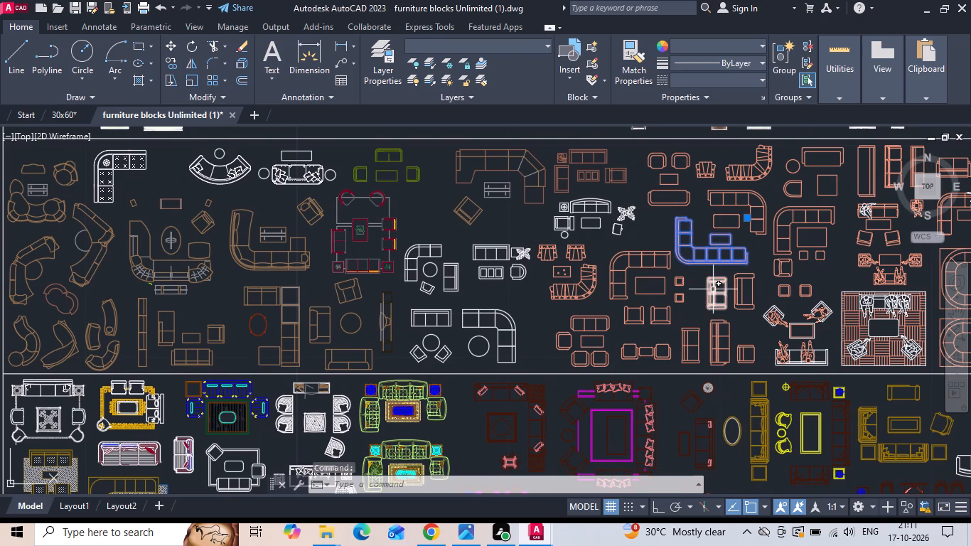
middle_click_drag(714, 291, 543, 336)
middle_click(538, 338)
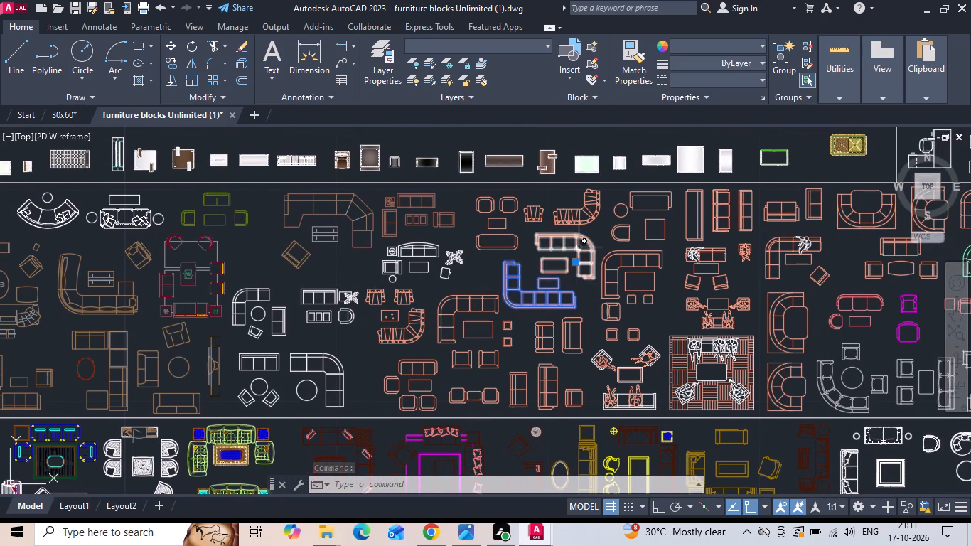
left_click(579, 247)
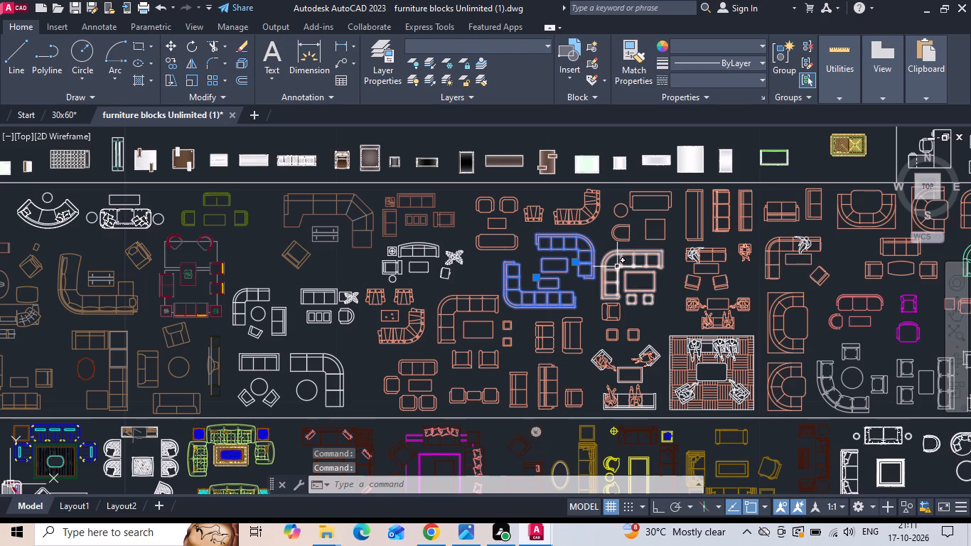
left_click(617, 267)
left_click(601, 313)
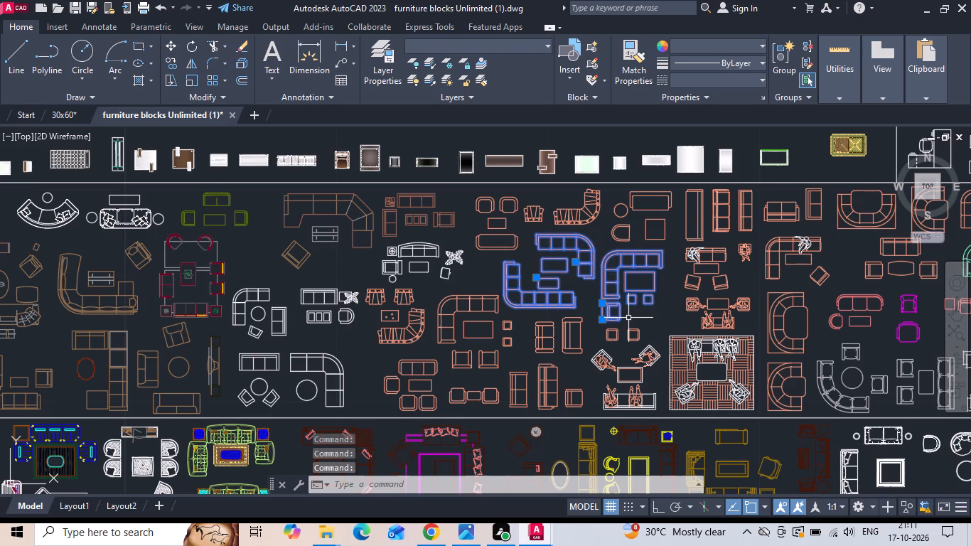
Add the small brown L-shaped sofa at the edge of the section with purple, white and brown sofas to the selection.
scroll(503, 323, "down", 2)
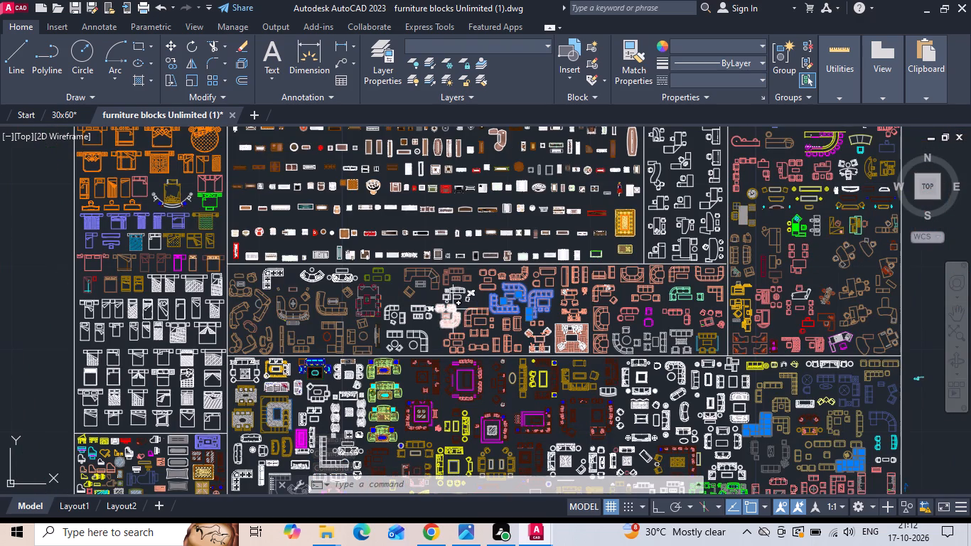
scroll(443, 397, "up", 2)
middle_click_drag(439, 375, 451, 275)
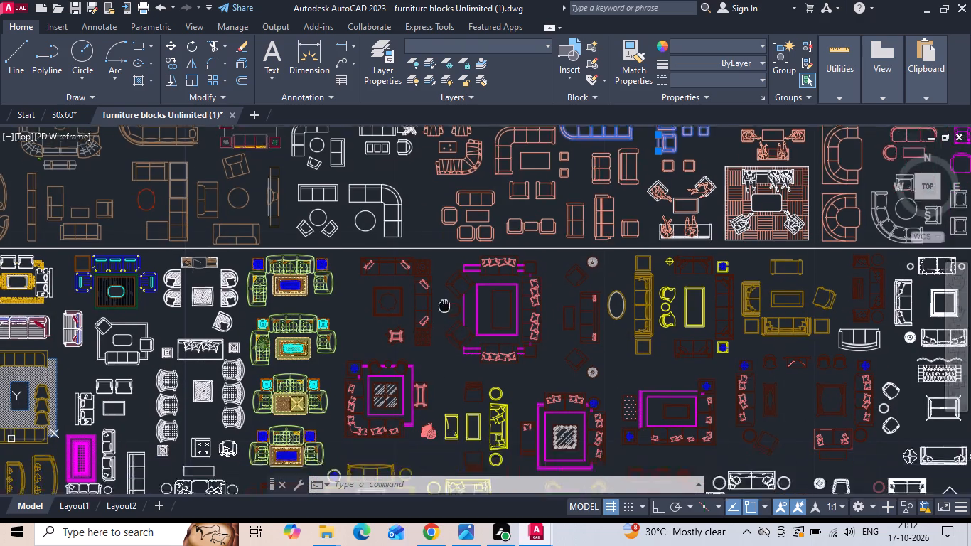
middle_click_drag(451, 275, 455, 257)
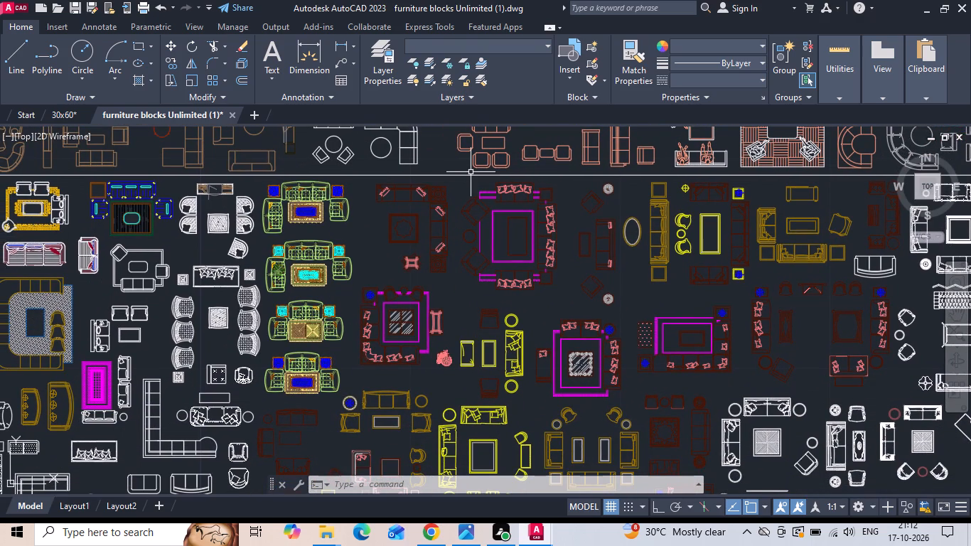
scroll(468, 181, "down", 1)
scroll(377, 335, "up", 1)
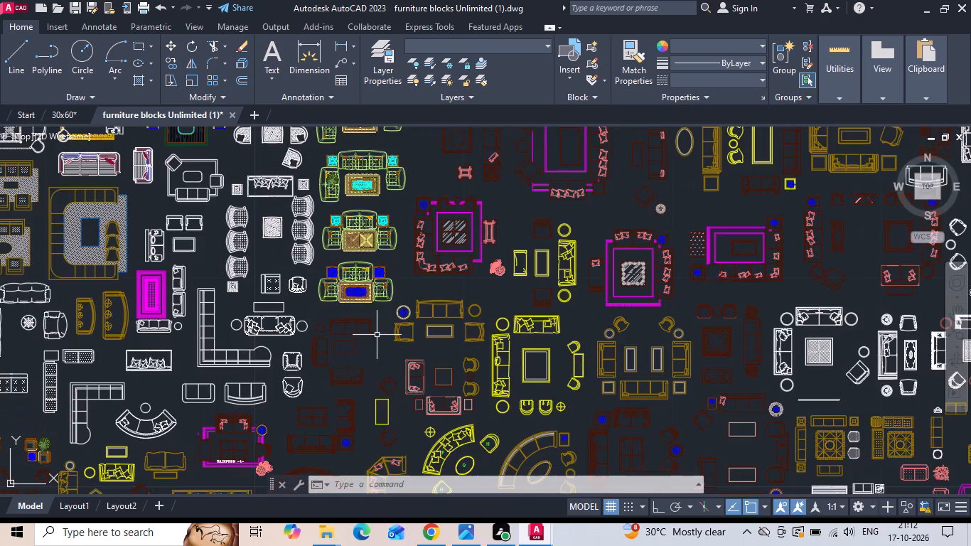
scroll(626, 346, "down", 1)
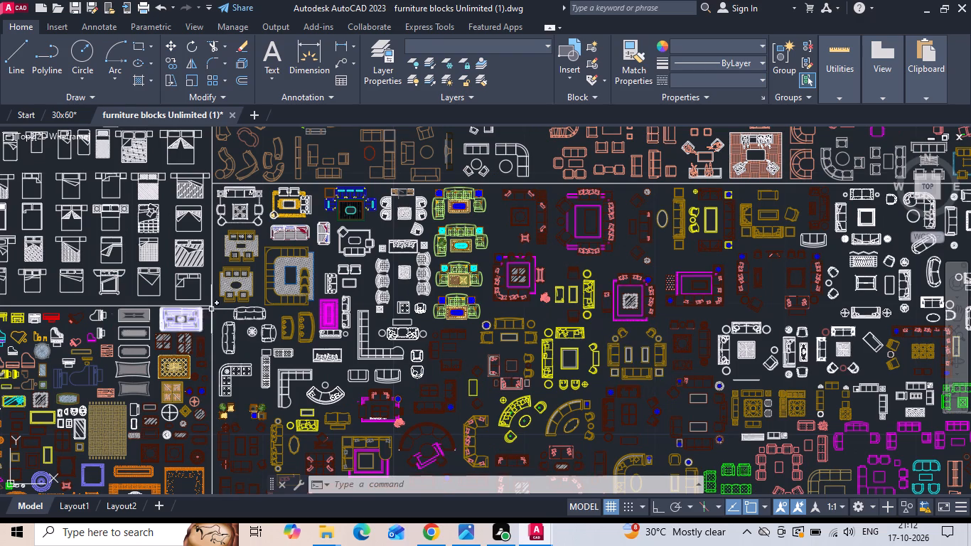
scroll(468, 316, "down", 2)
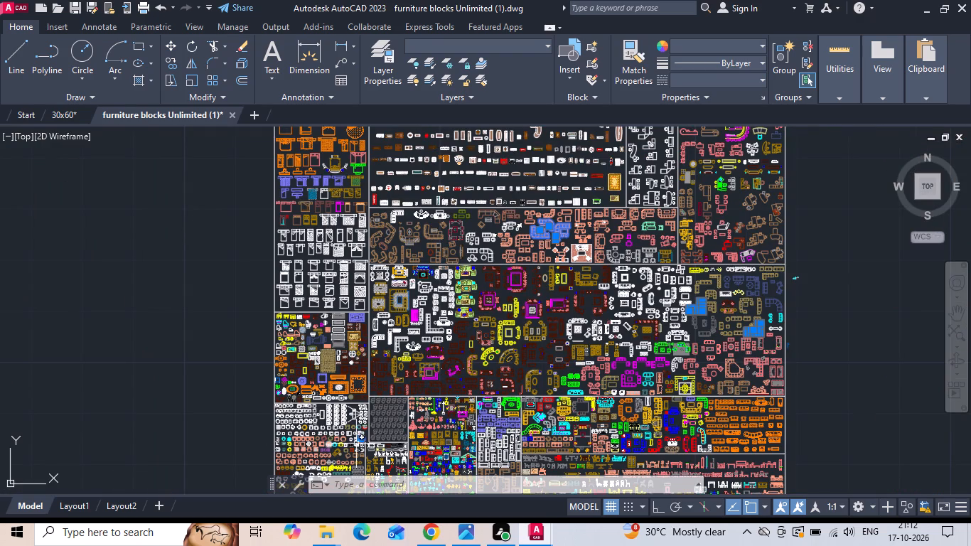
middle_click_drag(515, 412, 490, 245)
scroll(460, 313, "up", 3)
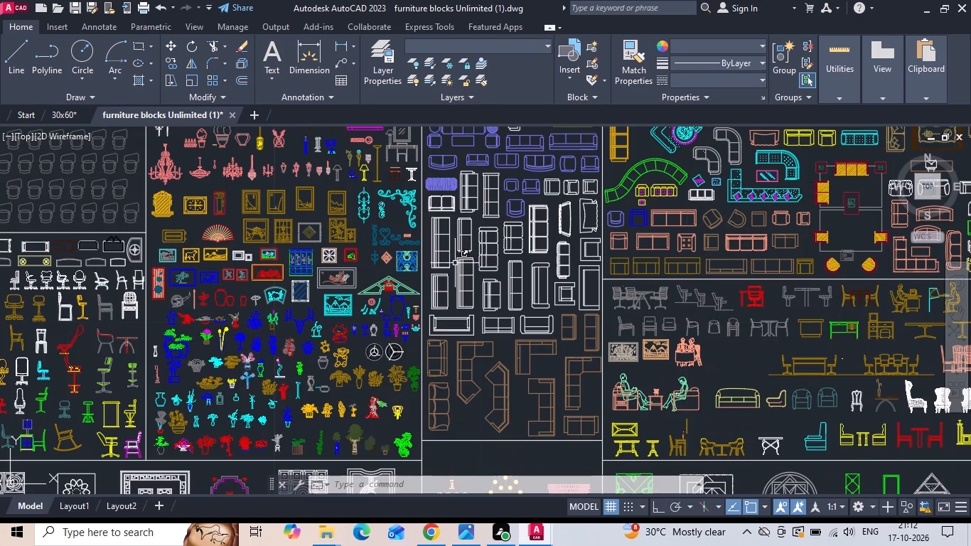
left_click(567, 374)
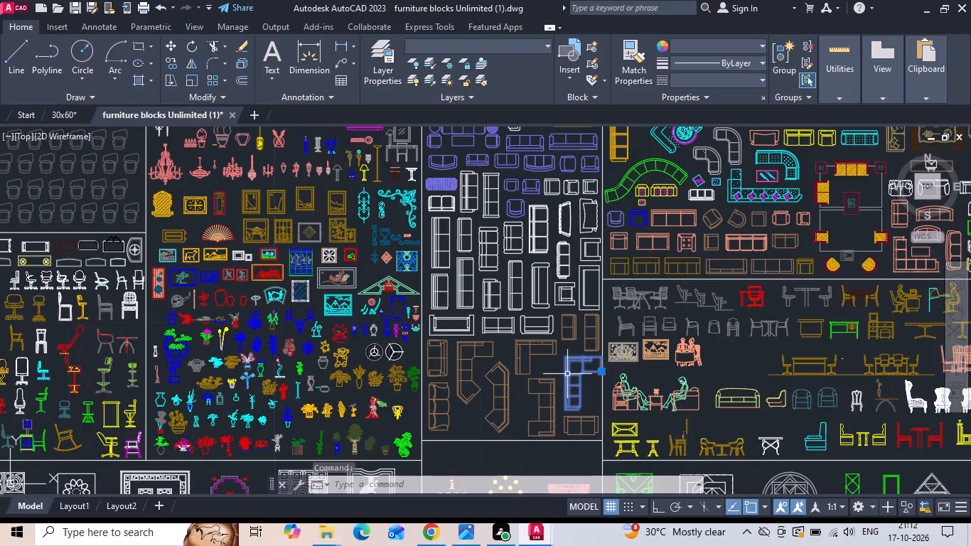
Copy the selected sofa blocks and paste them into the 30x60 drawing, in the empty space beside the floor plan.
key("ctrl+c")
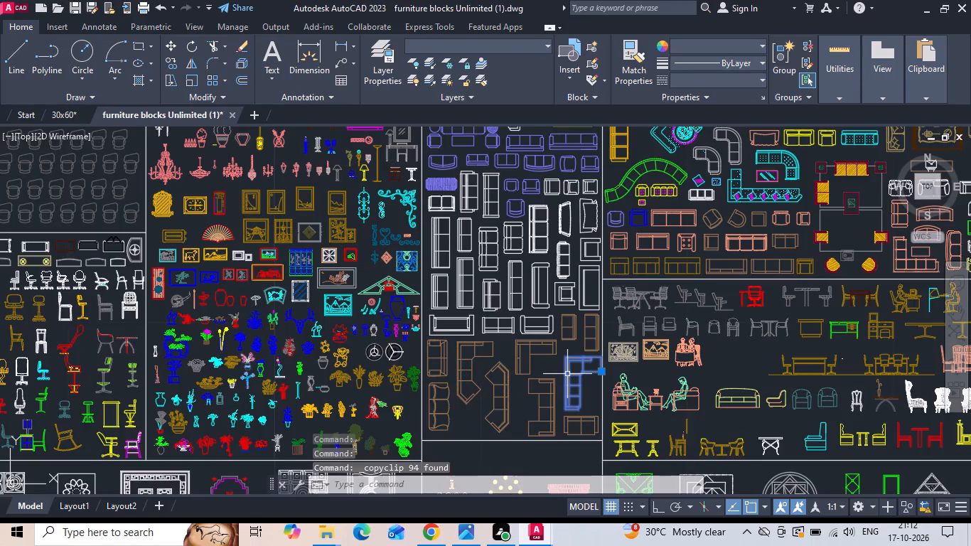
left_click(70, 109)
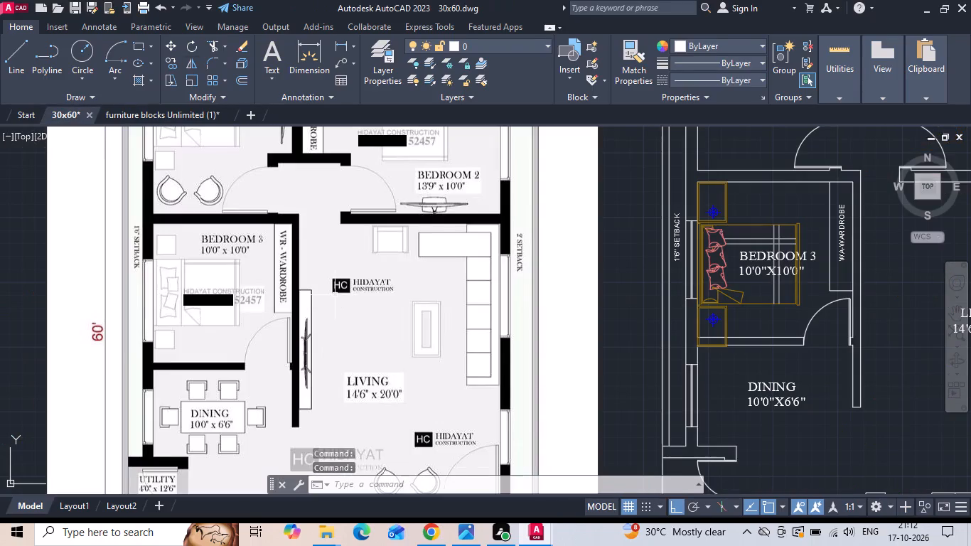
key("ctrl+v")
scroll(251, 246, "down", 3)
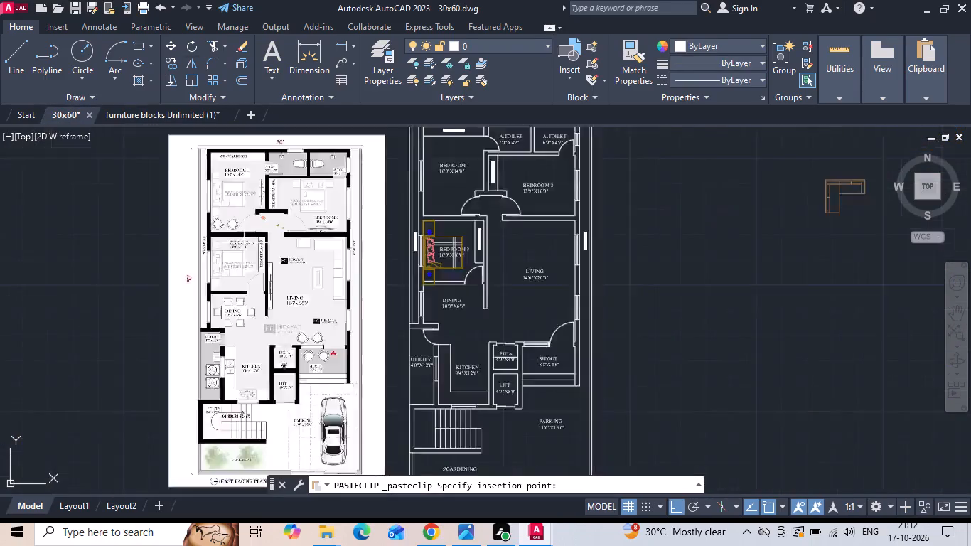
left_click(552, 301)
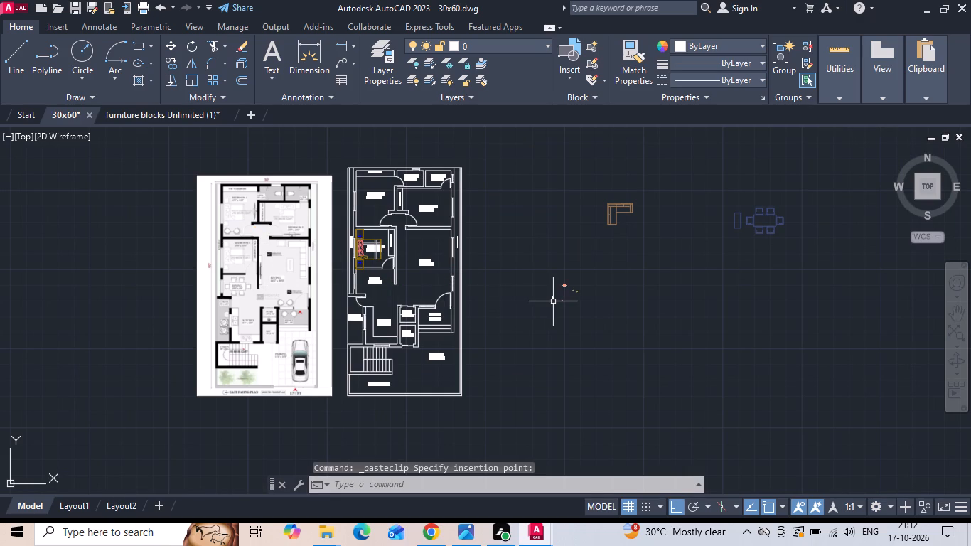
scroll(578, 284, "up", 2)
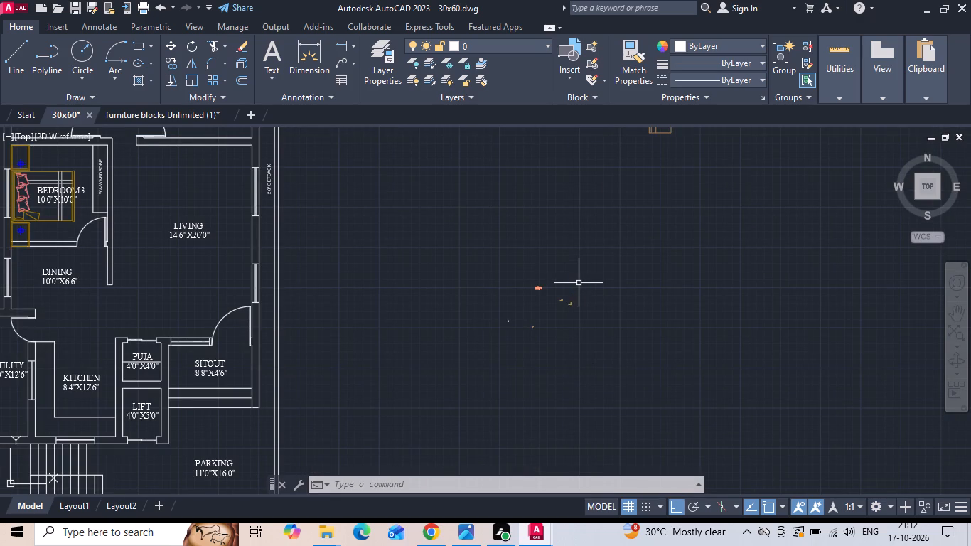
scroll(537, 322, "up", 3)
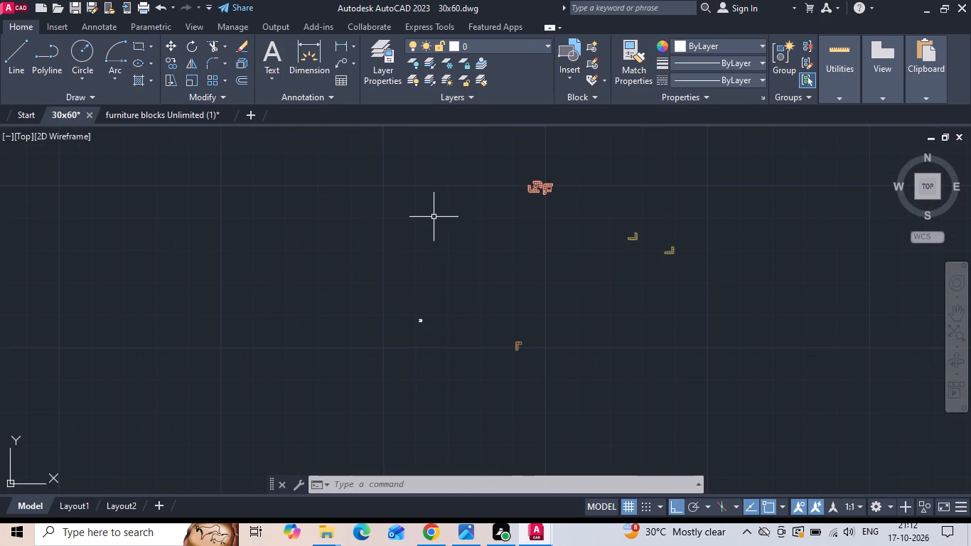
Move the small white block and the lower brown L-shaped sofa about 3'-5.6" straight up, closer to the salmon sofa sets.
key("Escape")
scroll(392, 198, "down", 1)
left_click_drag(386, 240, 414, 284)
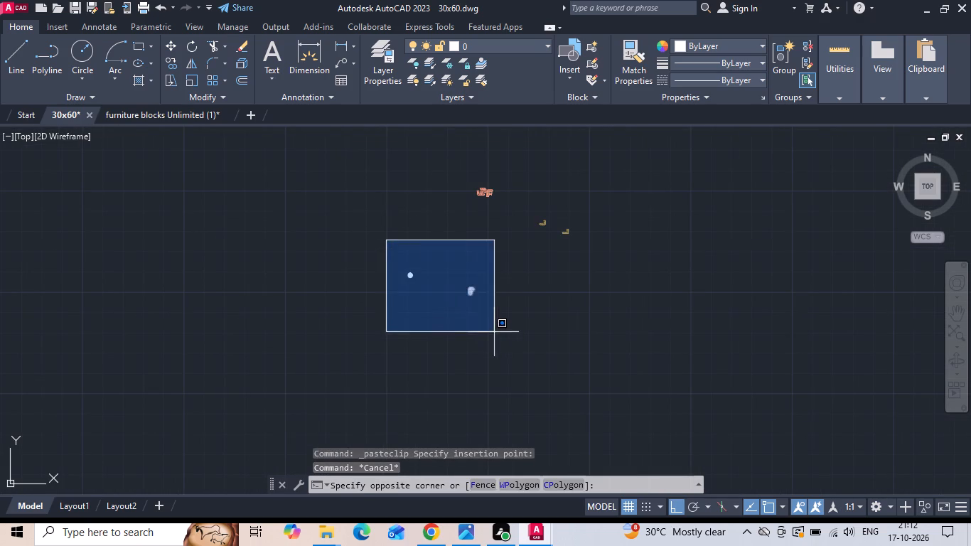
left_click(500, 335)
right_click(500, 335)
left_click(530, 281)
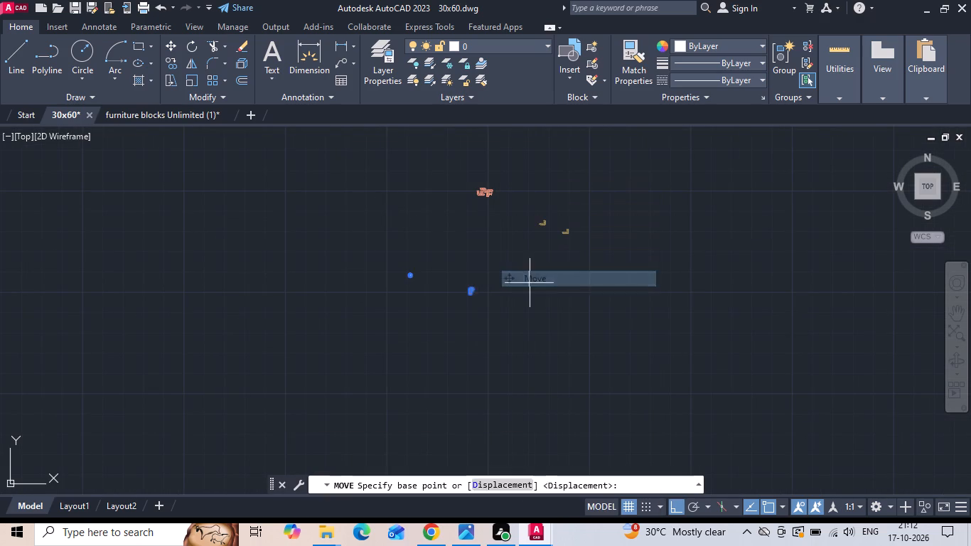
left_click(521, 274)
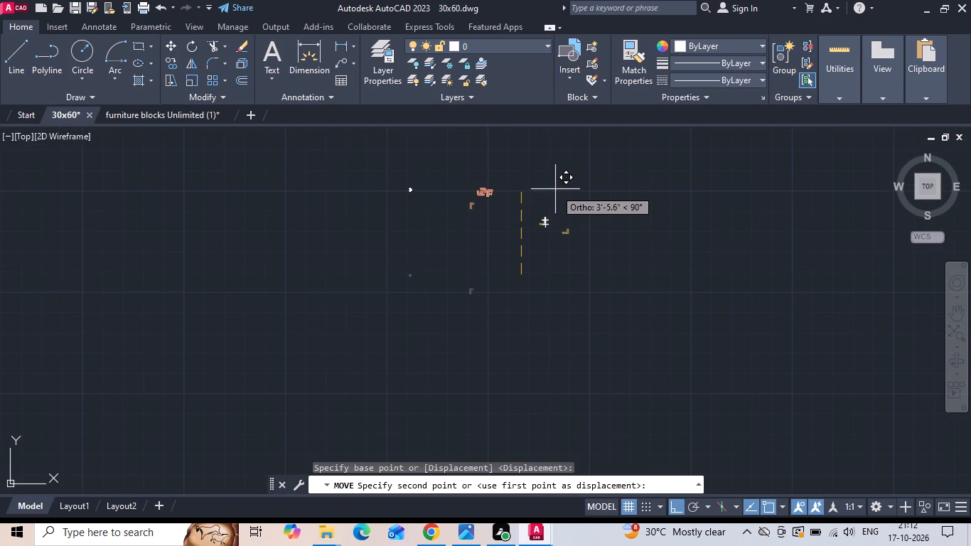
left_click(555, 189)
Move the small white block horizontally until it sits just beside the salmon sofa sets.
scroll(410, 176, "up", 2)
left_click_drag(367, 179, 380, 240)
left_click(402, 264)
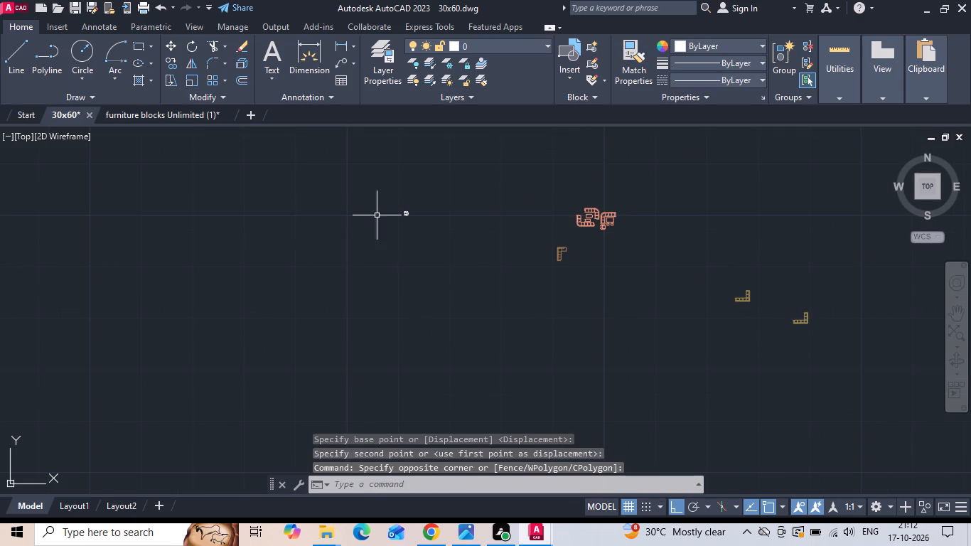
left_click_drag(363, 183, 415, 230)
left_click(463, 262)
right_click(463, 262)
left_click(483, 255)
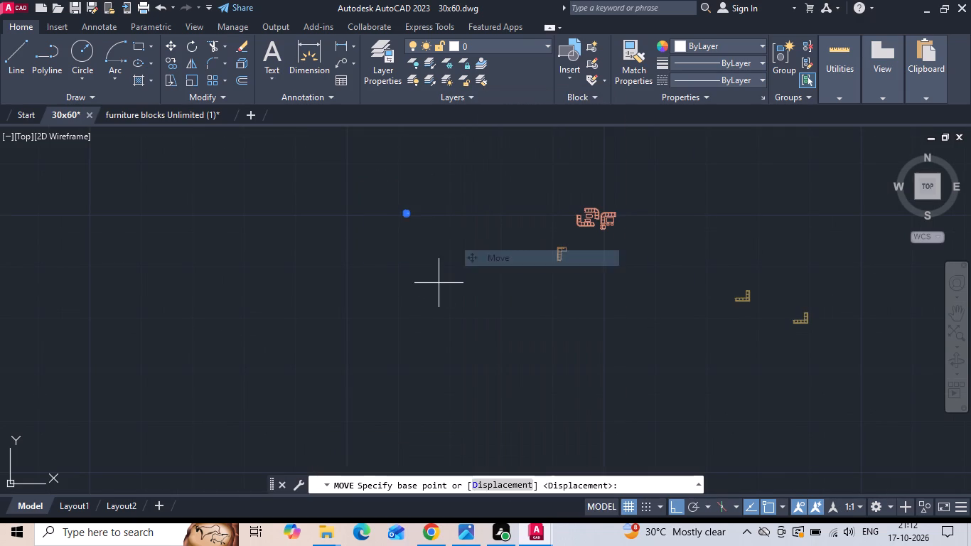
left_click_drag(444, 285, 481, 291)
left_click(596, 329)
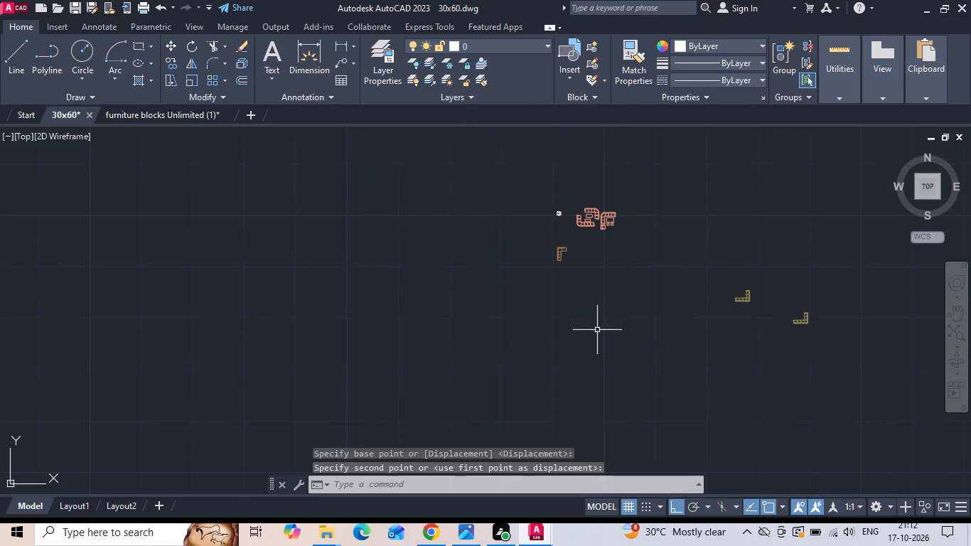
Scale all the pasted furniture blocks by a factor of 39.3701 from a base point at the salmon sofa sets.
left_click_drag(429, 136, 535, 259)
left_click(849, 367)
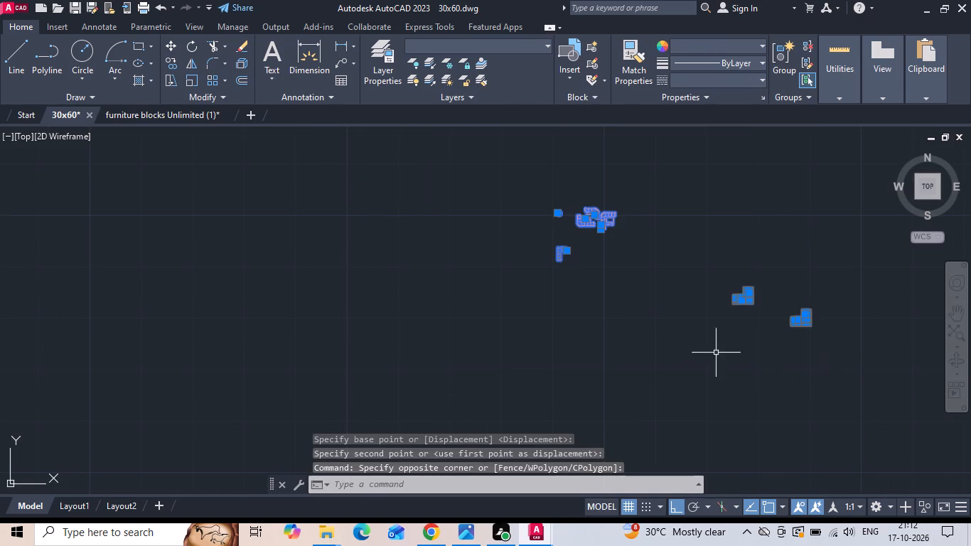
right_click(651, 319)
left_click(687, 316)
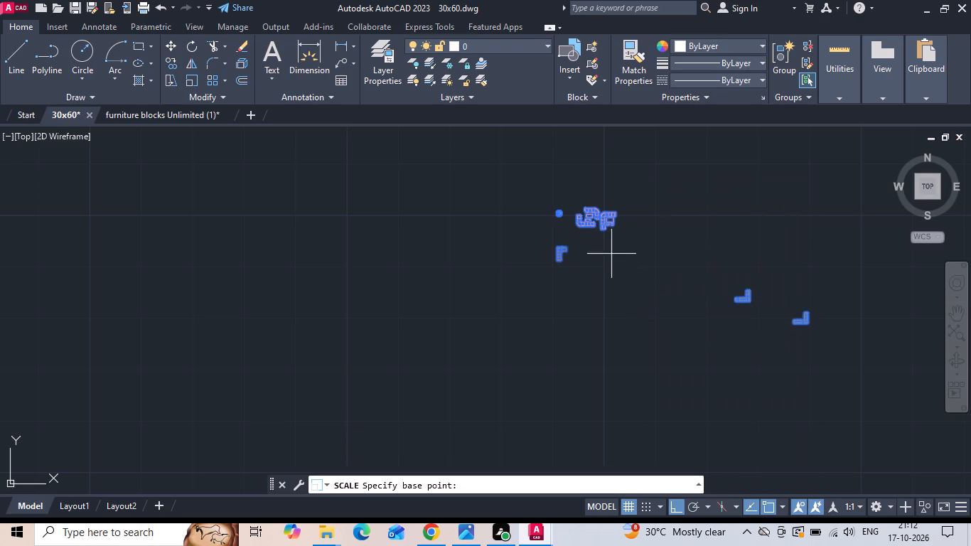
left_click_drag(603, 224, 609, 251)
type("39.3701")
key("Return")
scroll(613, 281, "down", 5)
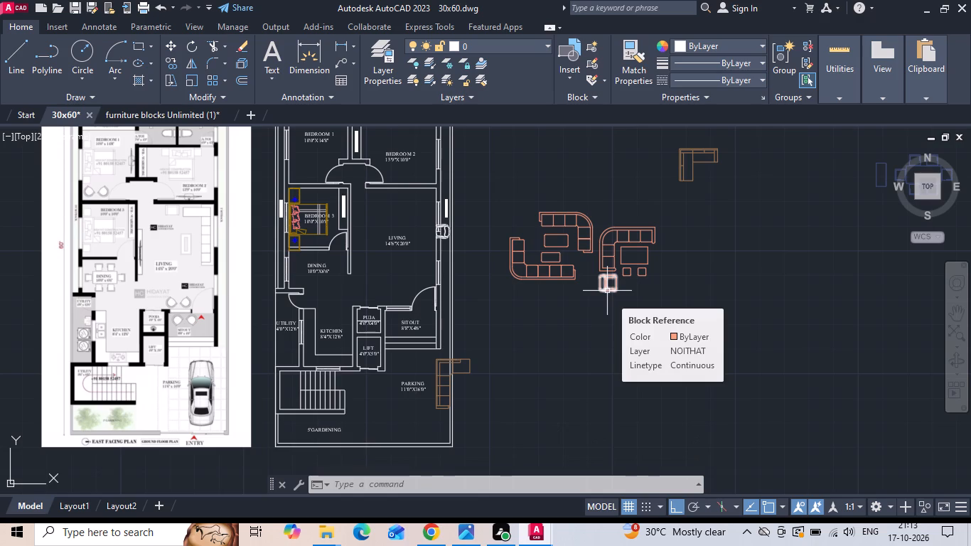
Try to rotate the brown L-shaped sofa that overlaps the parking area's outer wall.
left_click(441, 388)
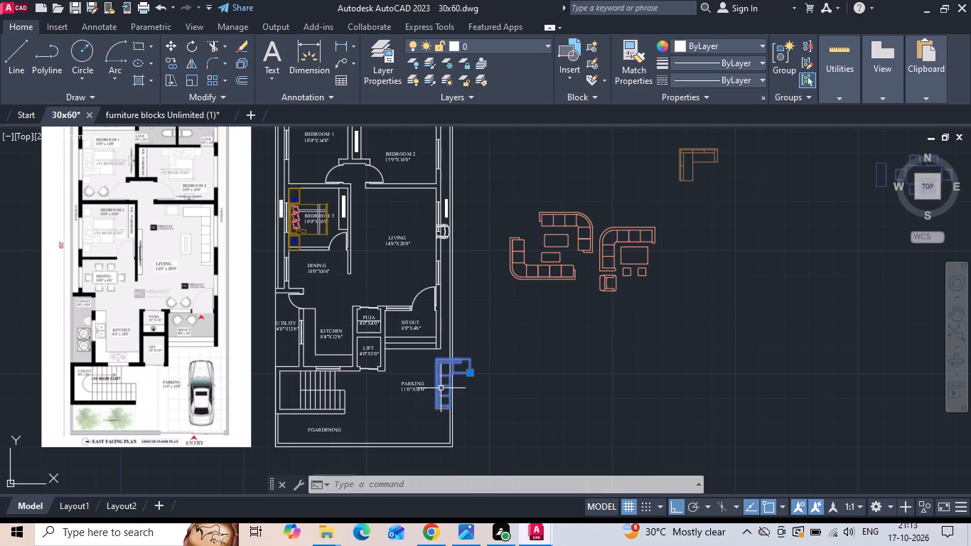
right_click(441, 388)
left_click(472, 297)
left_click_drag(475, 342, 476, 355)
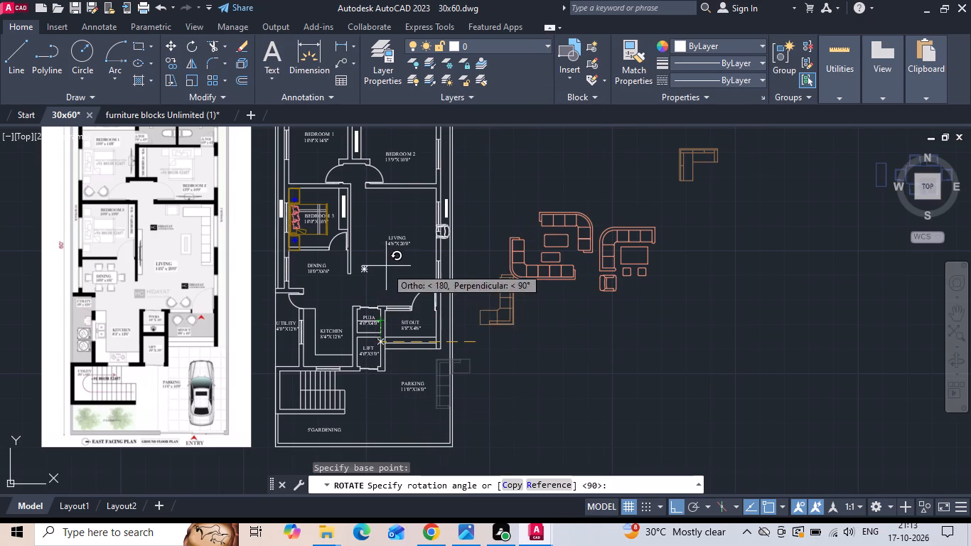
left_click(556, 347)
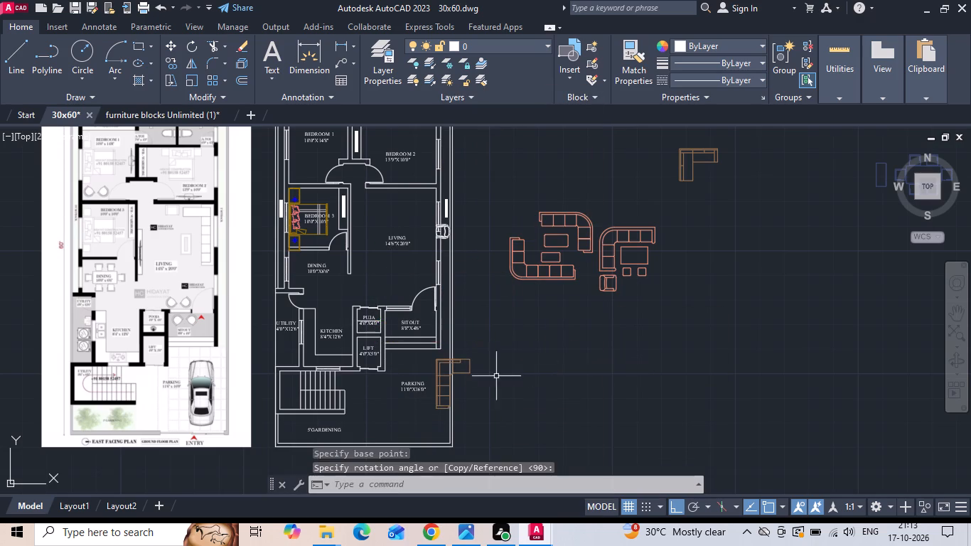
Mirror the brown L-shaped sofa at the parking wall across a vertical line into the empty space, then erase the original.
scroll(487, 382, "up", 2)
left_click_drag(469, 386, 458, 376)
left_click(424, 296)
type("MI")
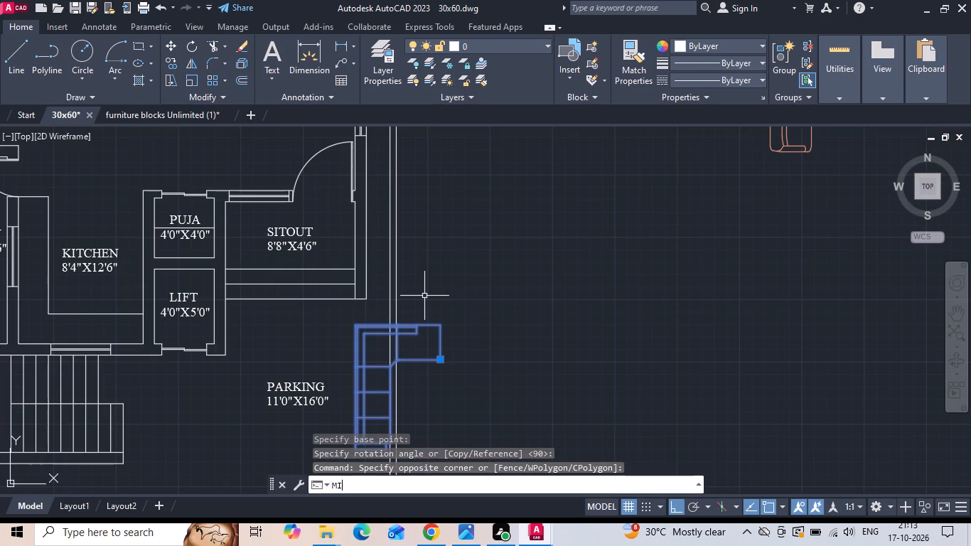
key("space")
left_click_drag(524, 252, 520, 367)
left_click(515, 398)
type("N")
key("space")
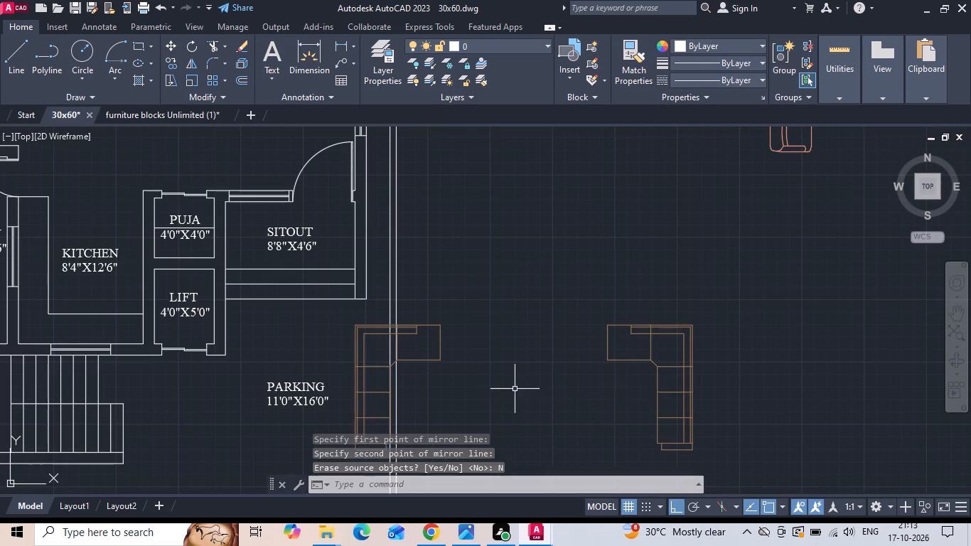
scroll(528, 311, "down", 1)
left_click(461, 343)
key("Delete")
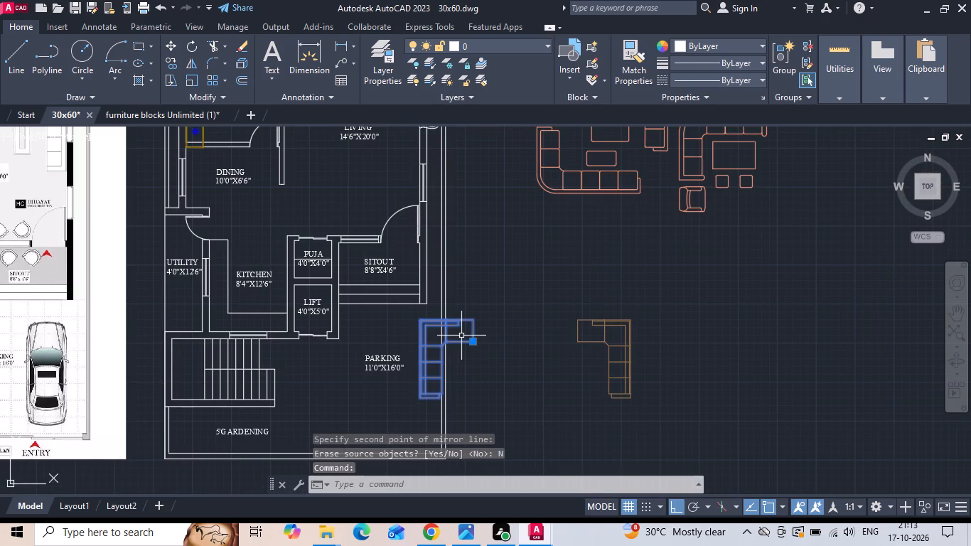
Rotate the salmon L-shaped sofa set nearest the floor plan by 90°.
scroll(591, 336, "down", 1)
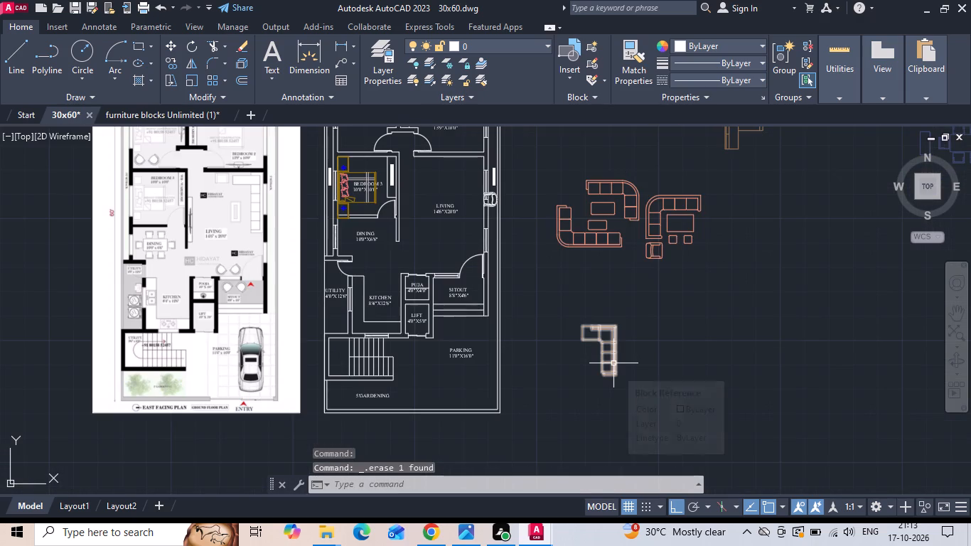
scroll(615, 356, "up", 2)
scroll(581, 376, "down", 2)
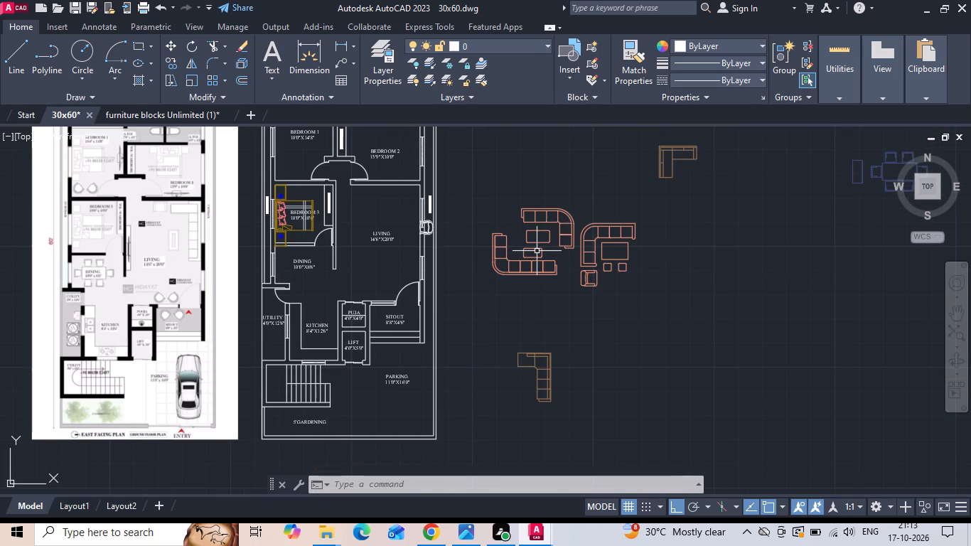
scroll(537, 249, "up", 3)
left_click_drag(531, 256, 467, 346)
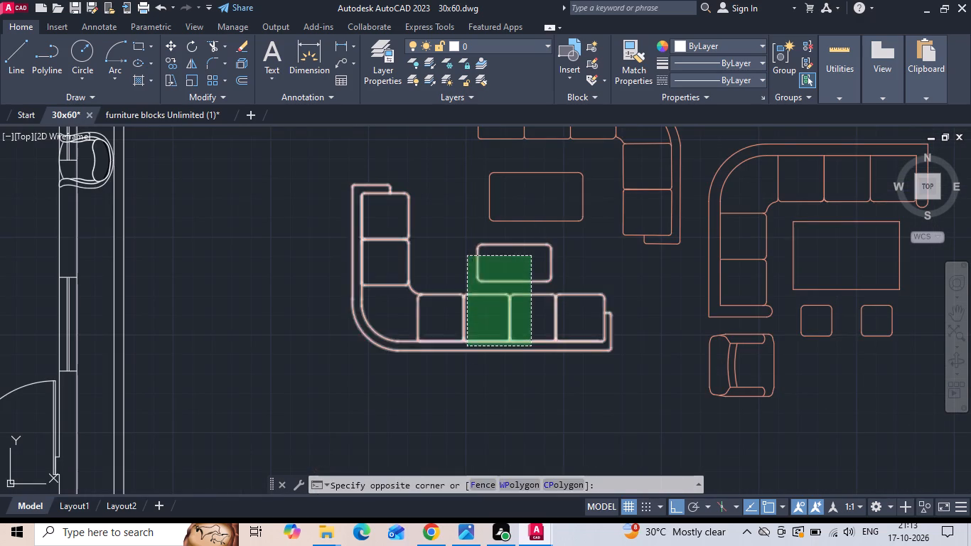
left_click(467, 346)
right_click(466, 346)
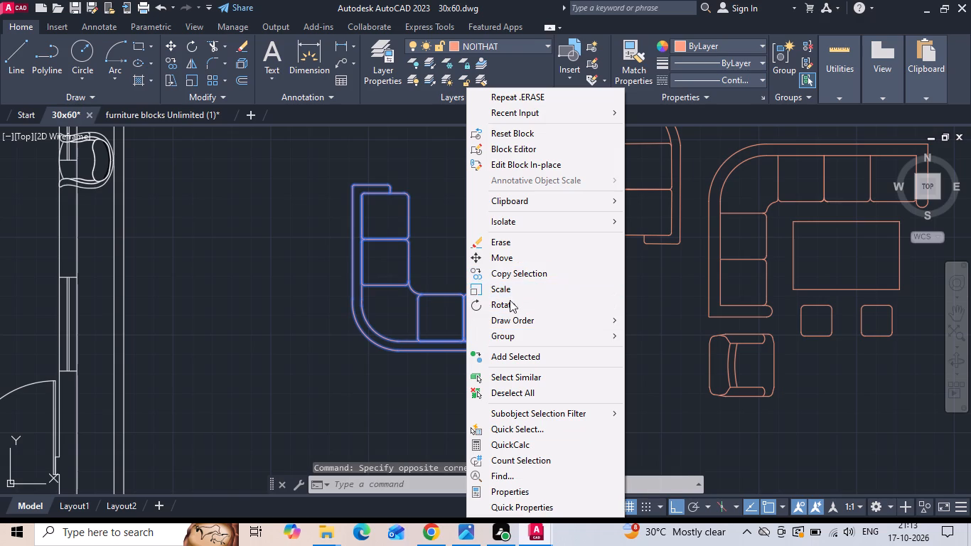
left_click(508, 306)
scroll(507, 308, "down", 2)
left_click_drag(505, 297, 505, 275)
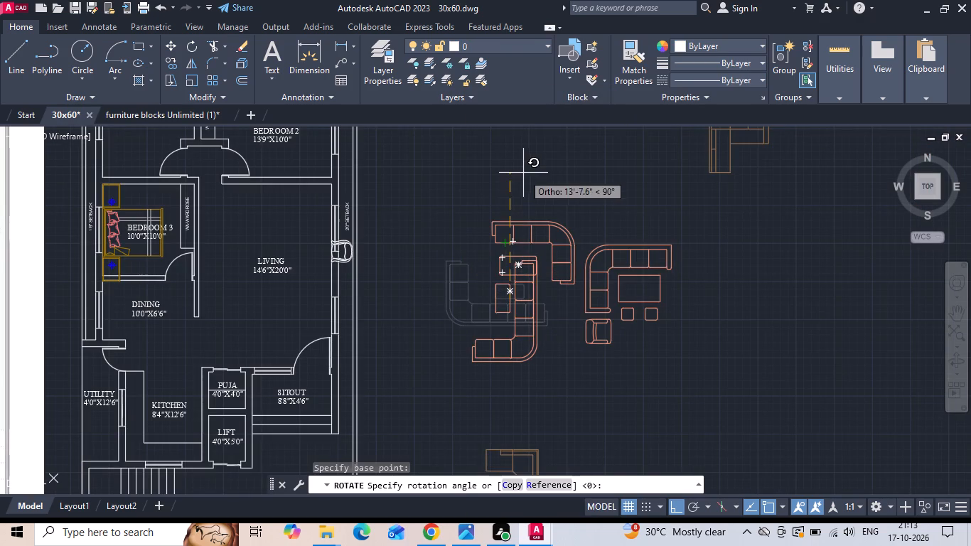
left_click(523, 173)
Mirror the rotated salmon L-shaped sofa set across a horizontal line, erasing the source object.
scroll(542, 304, "down", 1)
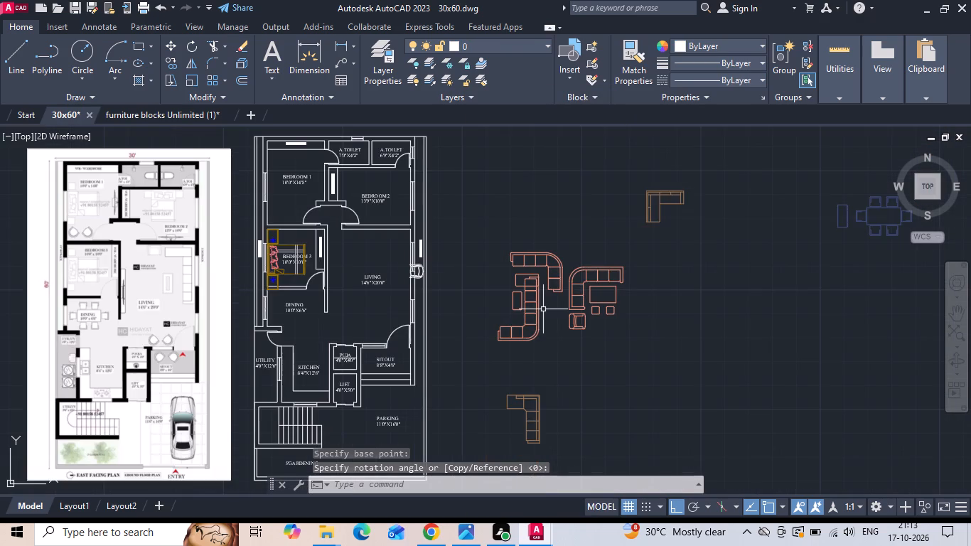
scroll(528, 331, "up", 3)
left_click_drag(606, 213, 485, 305)
left_click(397, 355)
scroll(429, 387, "down", 2)
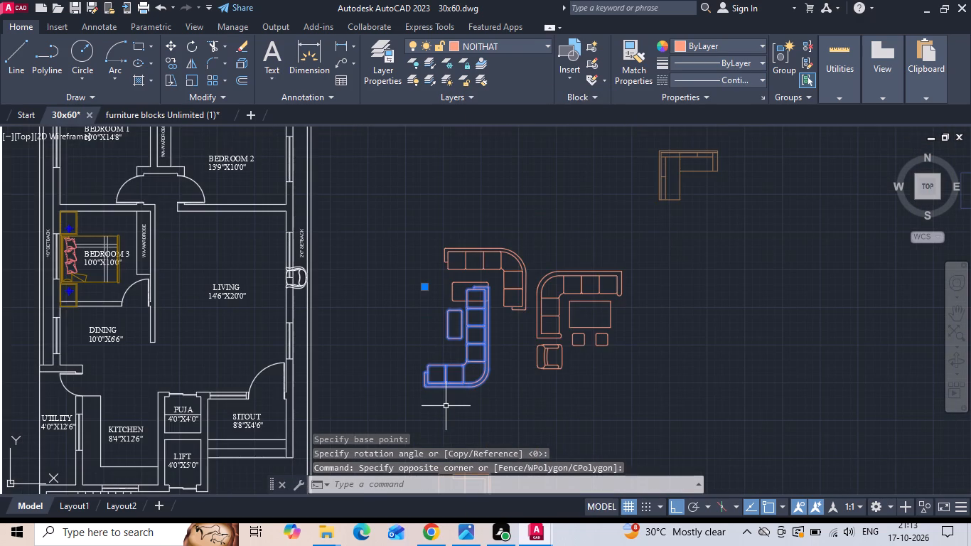
type("MI")
key("space")
left_click_drag(429, 326, 414, 334)
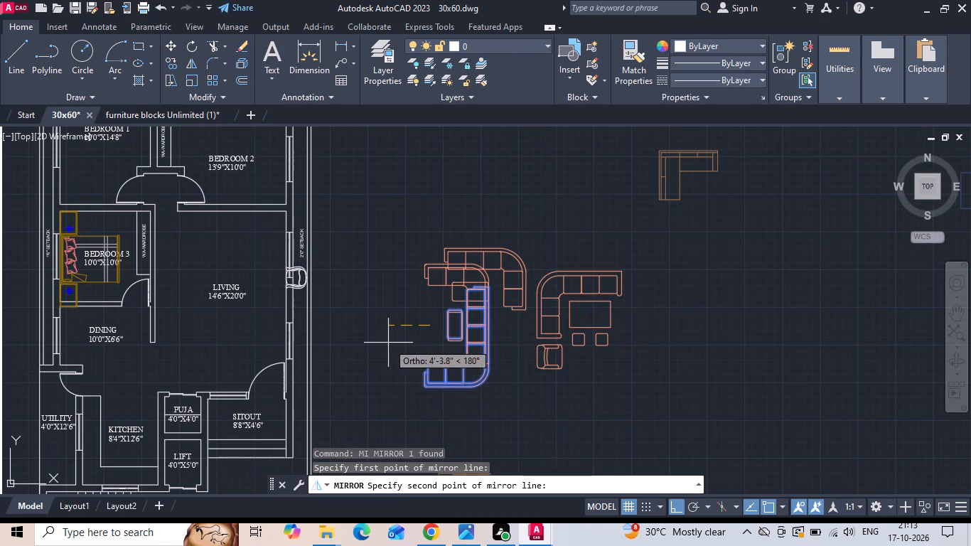
left_click(388, 343)
key("y")
key("space")
Move the mirrored salmon sofa set by the back of its curved corner to the living room's upper corner near the 2'0" setback.
scroll(488, 319, "up", 2)
left_click_drag(493, 316, 491, 321)
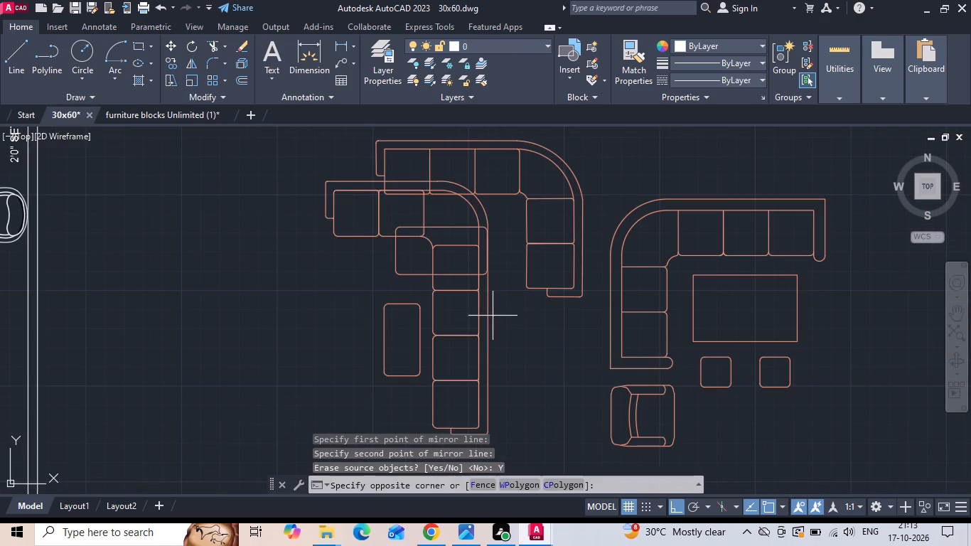
left_click_drag(491, 321, 454, 345)
left_click(368, 374)
right_click(368, 374)
left_click(413, 255)
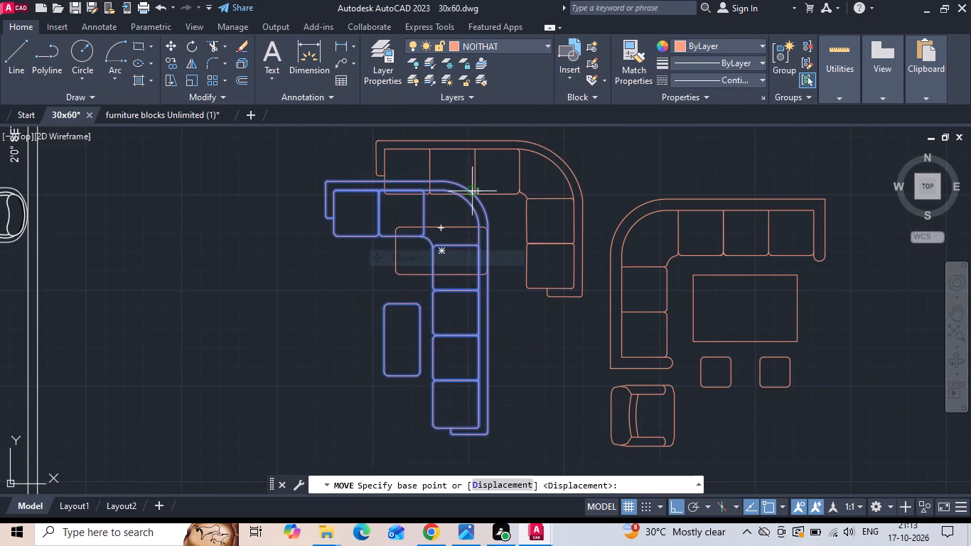
scroll(468, 188, "up", 2)
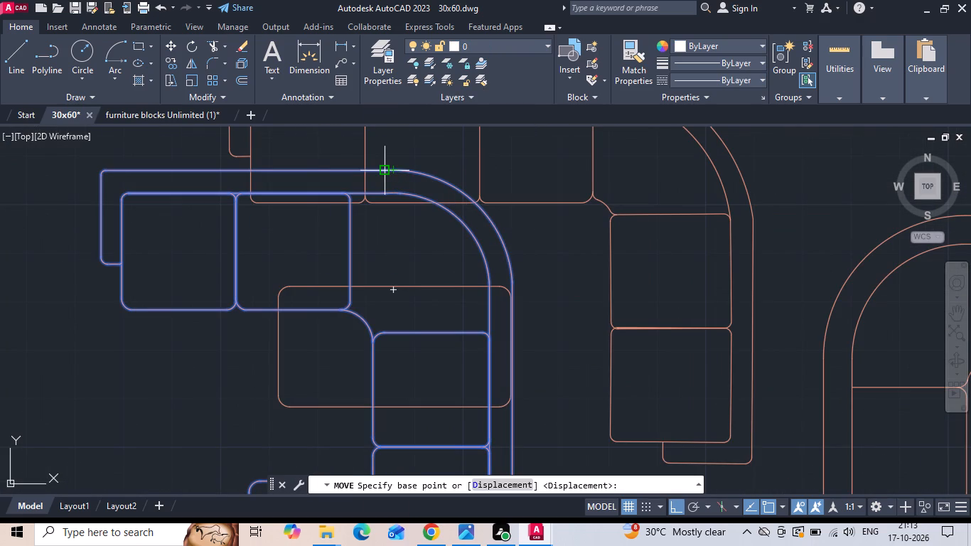
left_click(385, 172)
scroll(571, 212, "down", 3)
scroll(520, 257, "down", 1)
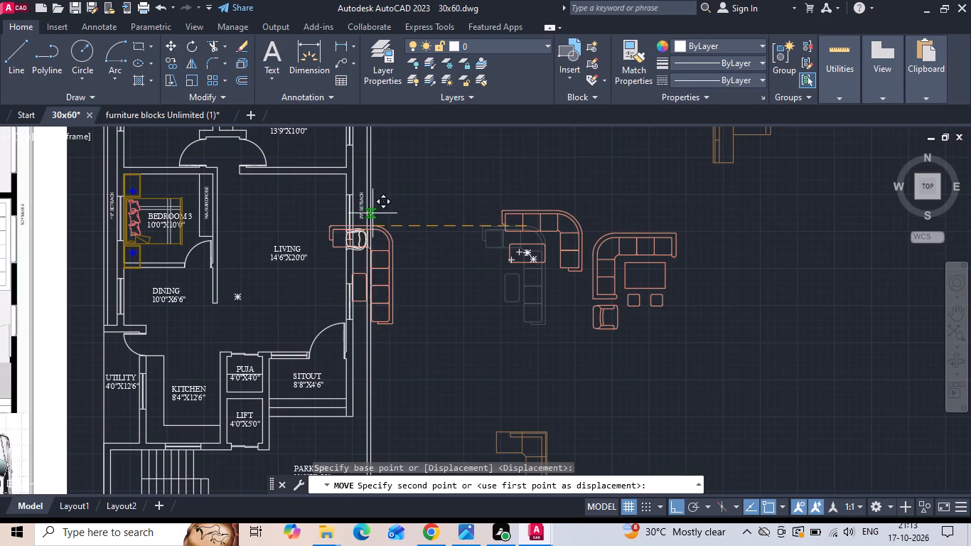
scroll(368, 208, "up", 1)
left_click(326, 149)
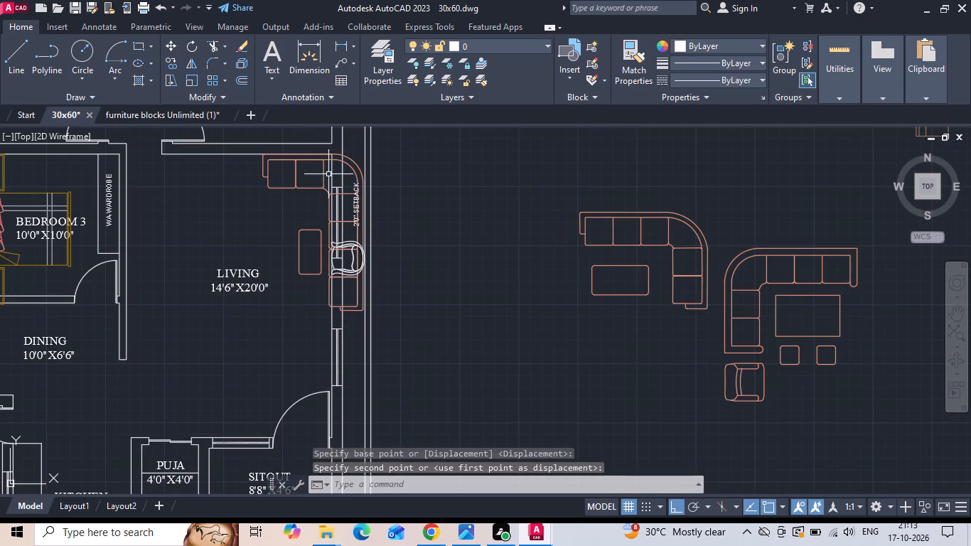
Shift the salmon sofa set horizontally into the living room so its back rests against the inner face of the outer wall.
left_click_drag(320, 206, 304, 254)
left_click(293, 276)
right_click(293, 276)
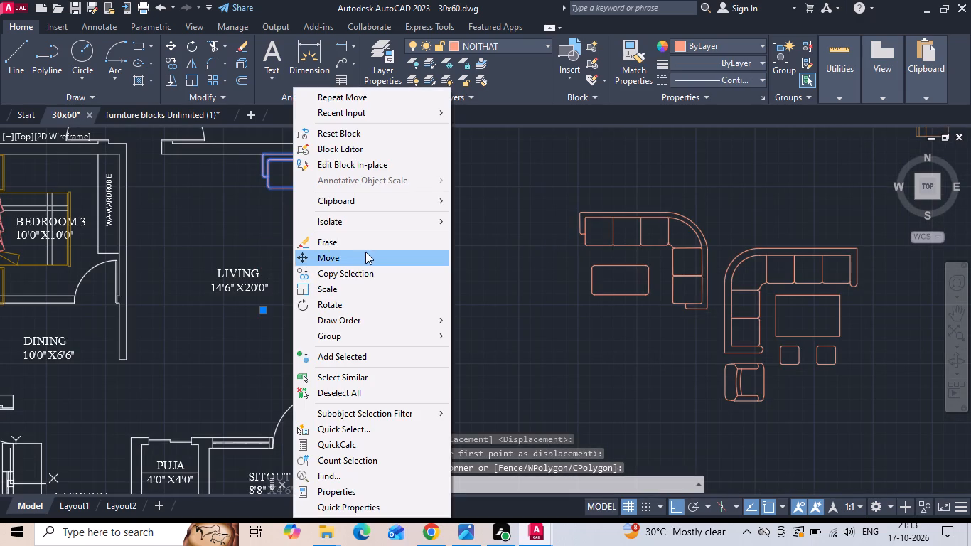
left_click(366, 251)
left_click(497, 261)
left_click(465, 262)
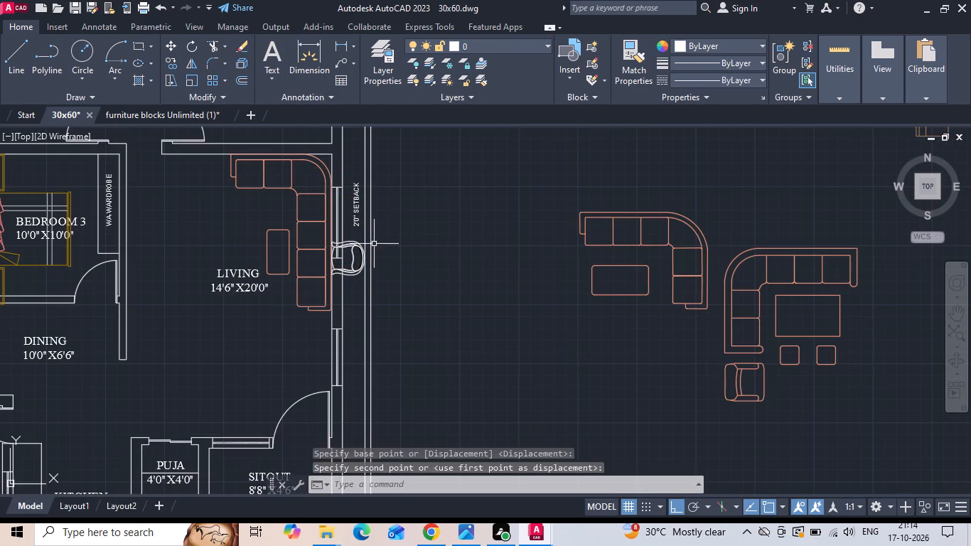
Move the white armchair from the living room's outer wall into Bedroom 3, over the lower part of the bed.
left_click(360, 255)
right_click(359, 255)
left_click(390, 255)
scroll(505, 328, "down", 2)
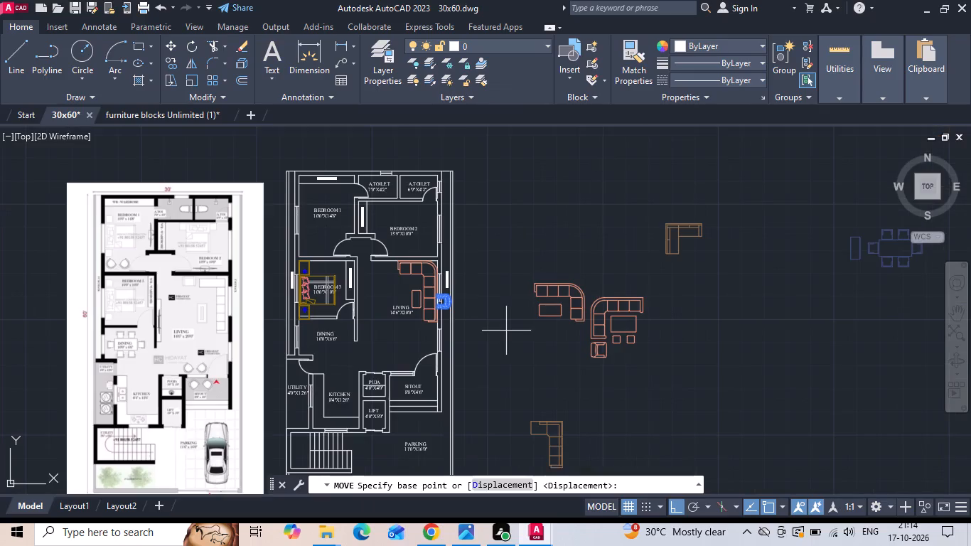
left_click(507, 332)
scroll(422, 285, "up", 2)
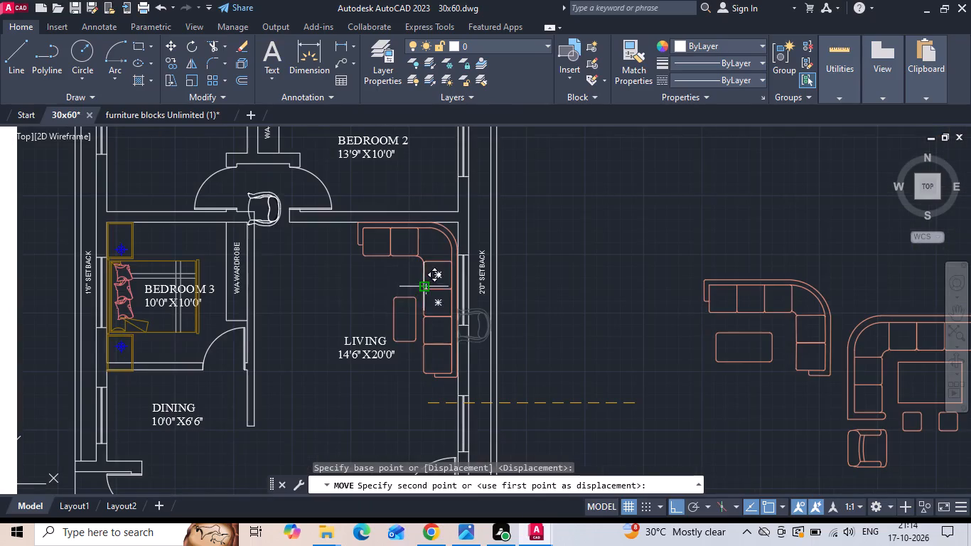
left_click(297, 287)
middle_click_drag(289, 296, 530, 277)
key("Escape")
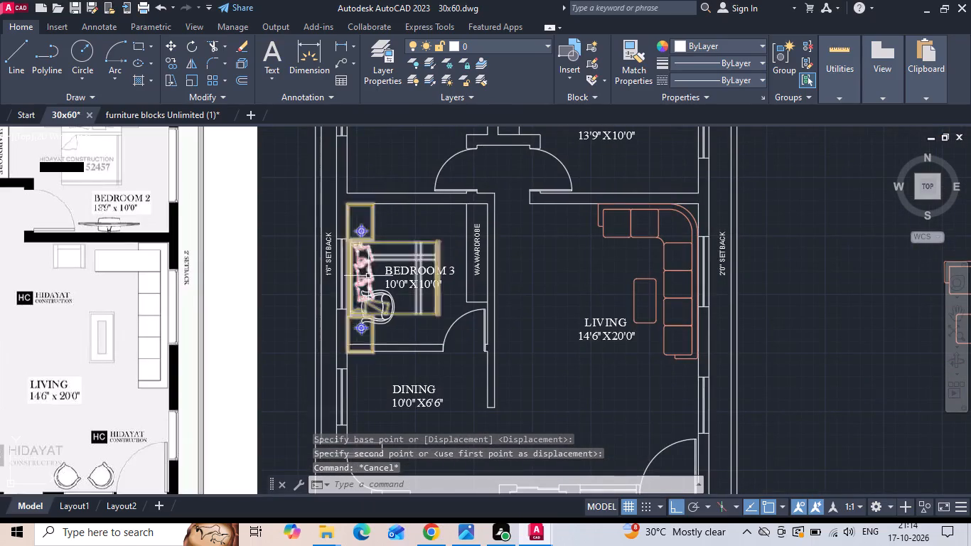
Scale down the bed with its two bedside tables in Bedroom 3, using a point near the upper bedside table as base.
left_click(366, 240)
right_click(365, 240)
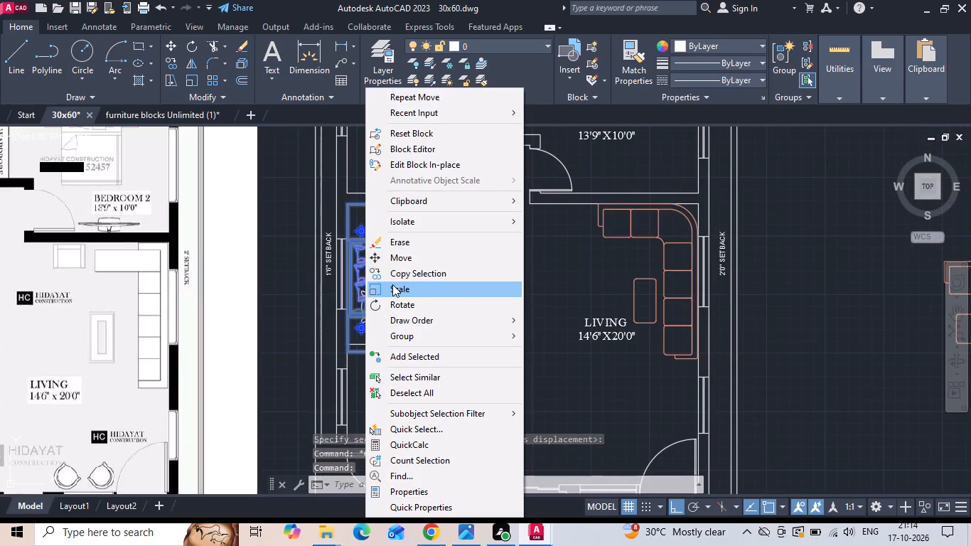
left_click(392, 284)
left_click(365, 240)
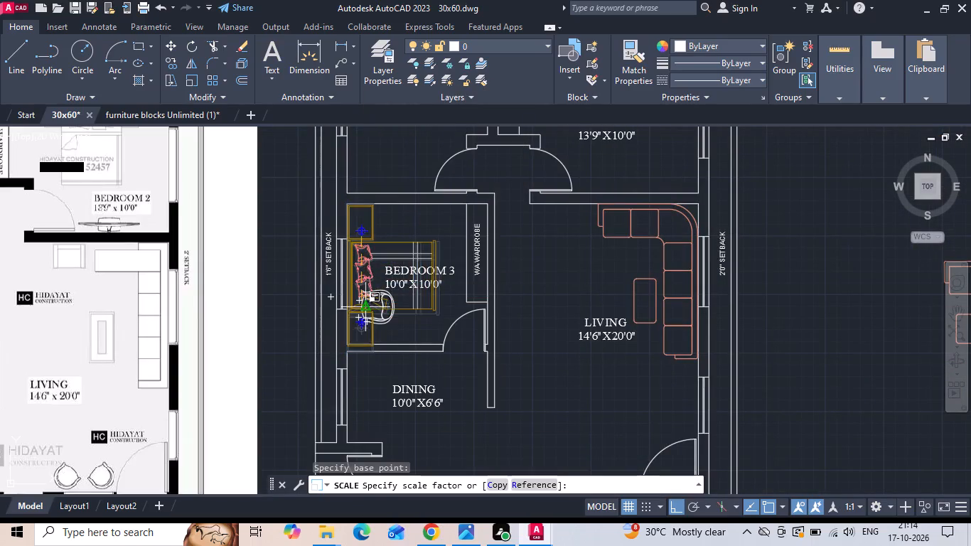
left_click(368, 286)
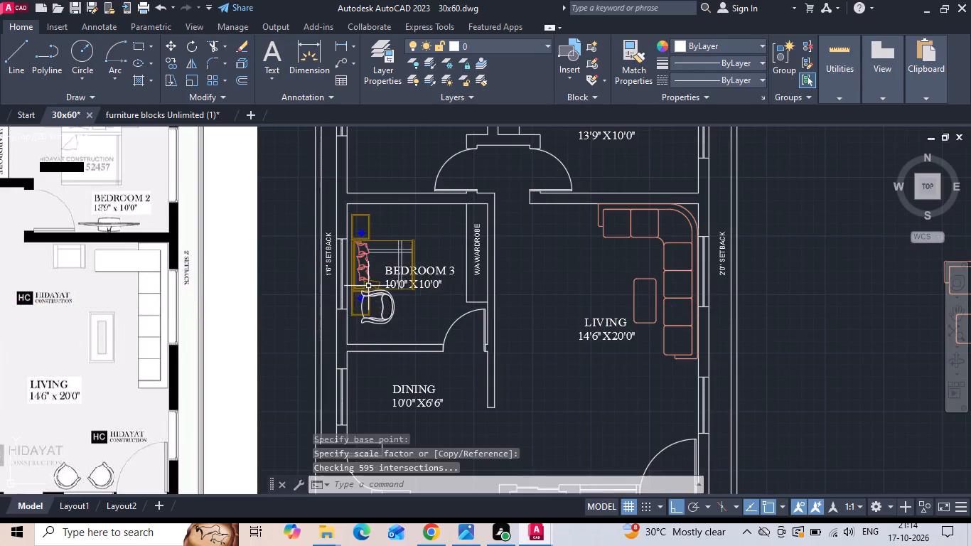
Scale the Bedroom 3 bed set up slightly from a base point near its pillows, comparing its proportions with the reference plan.
middle_click_drag(382, 266, 727, 213)
scroll(729, 213, "down", 1)
scroll(746, 188, "up", 1)
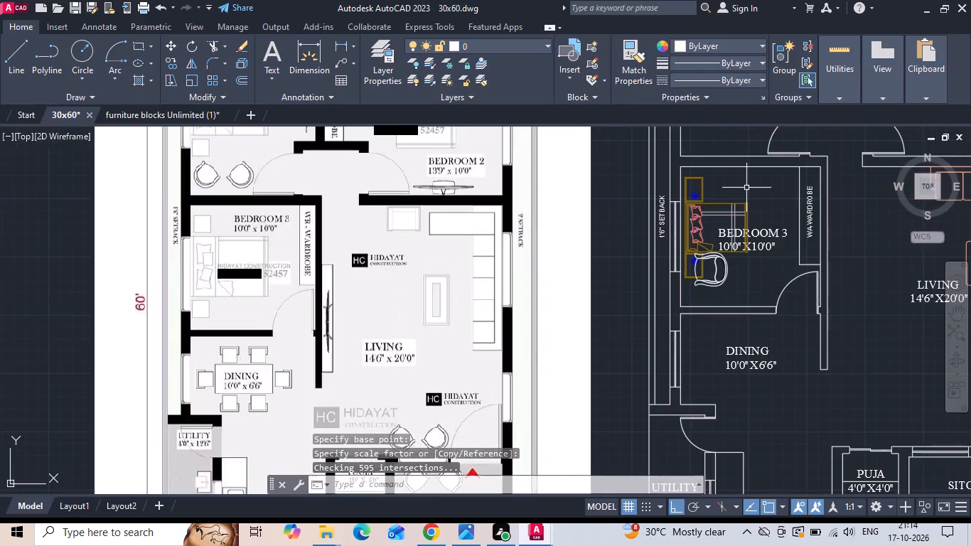
middle_click_drag(747, 188, 646, 198)
scroll(675, 196, "up", 1)
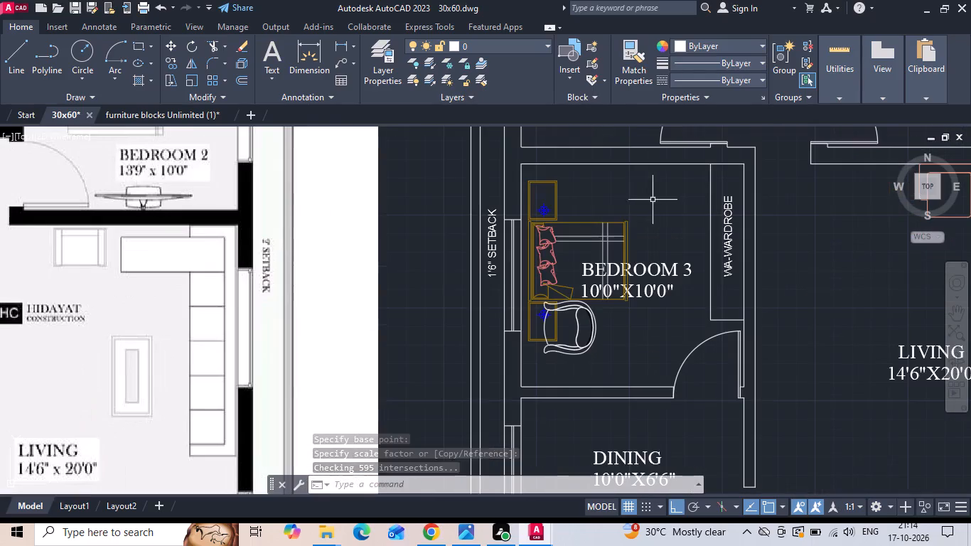
left_click_drag(613, 209, 601, 217)
left_click(576, 237)
right_click(576, 238)
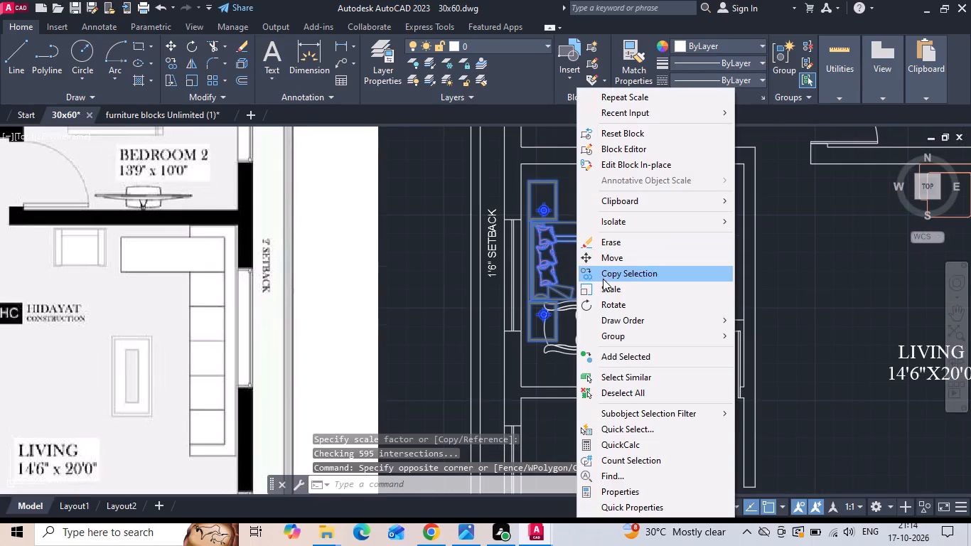
left_click(603, 289)
left_click(546, 239)
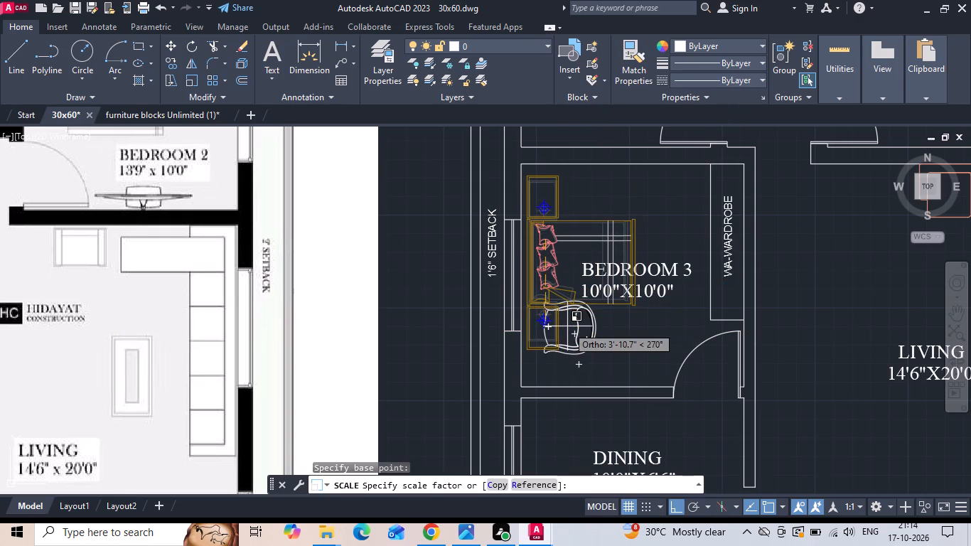
left_click(567, 326)
Move the bed set horizontally toward Bedroom 3's outer wall beside the 1'6" setback.
left_click(565, 229)
left_click(553, 205)
right_click(553, 205)
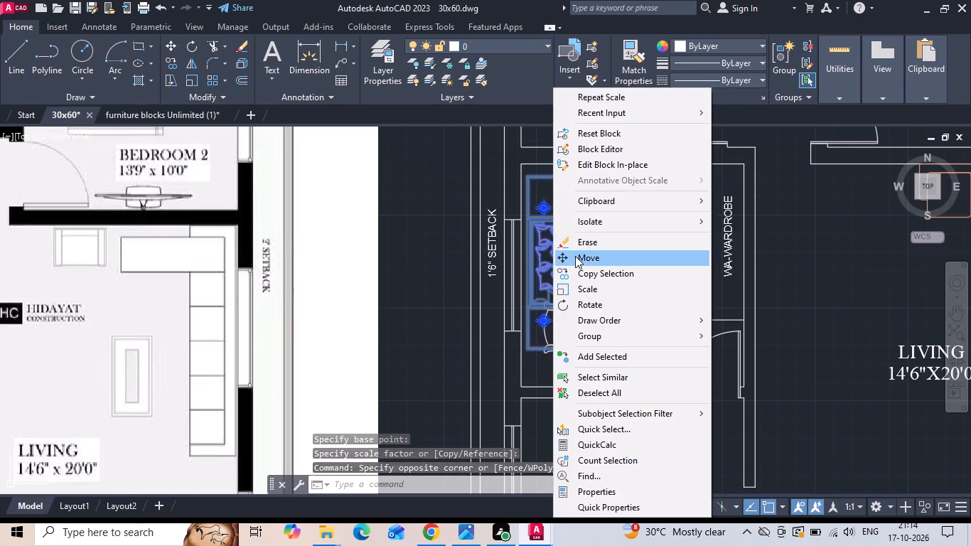
left_click(575, 256)
scroll(534, 252, "up", 2)
left_click(521, 273)
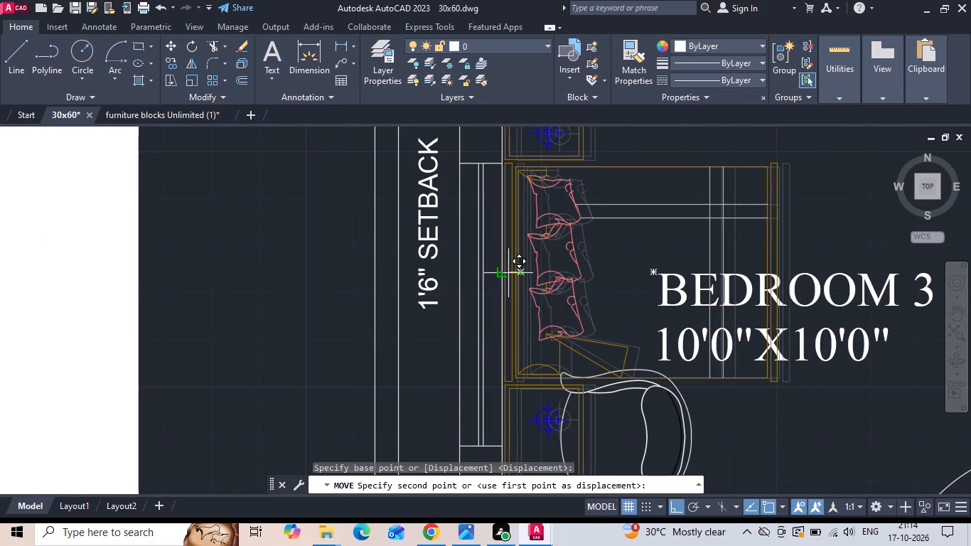
left_click(508, 273)
scroll(508, 273, "down", 1)
Shift the bed set by its upper bedside table's outer corner so it sits against the wall's inner face in Bedroom 3.
left_click(544, 171)
left_click(522, 210)
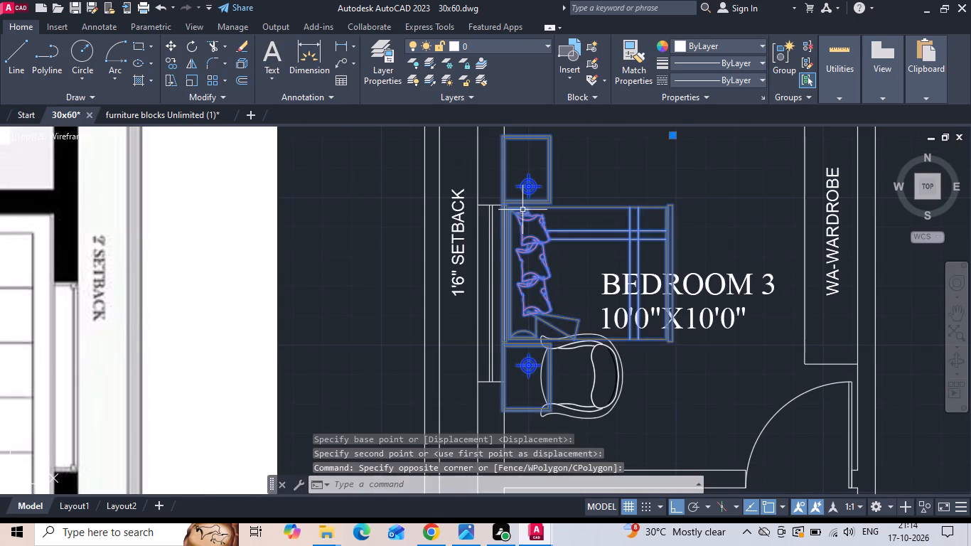
right_click(522, 210)
left_click(547, 259)
middle_click_drag(555, 180, 564, 249)
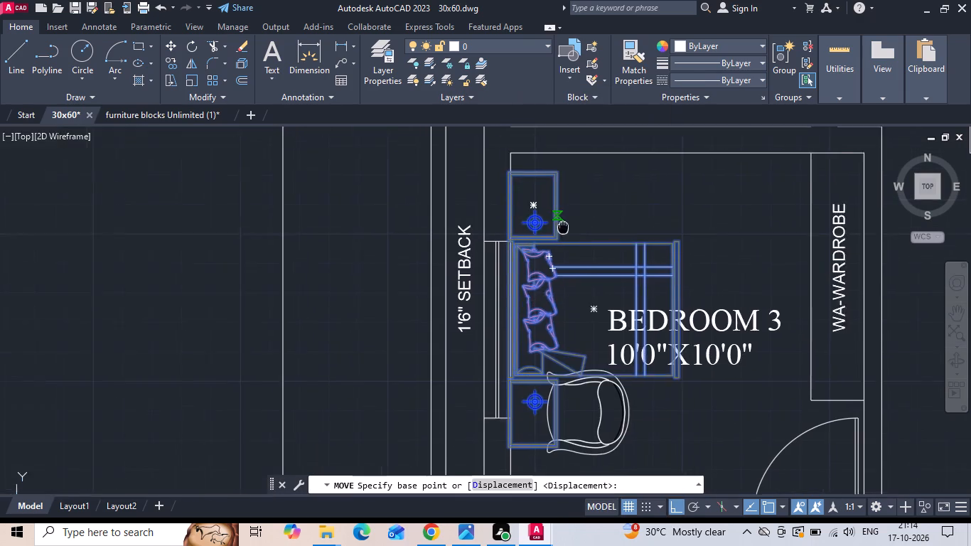
middle_click_drag(564, 249, 567, 288)
scroll(512, 262, "up", 3)
left_click(516, 200)
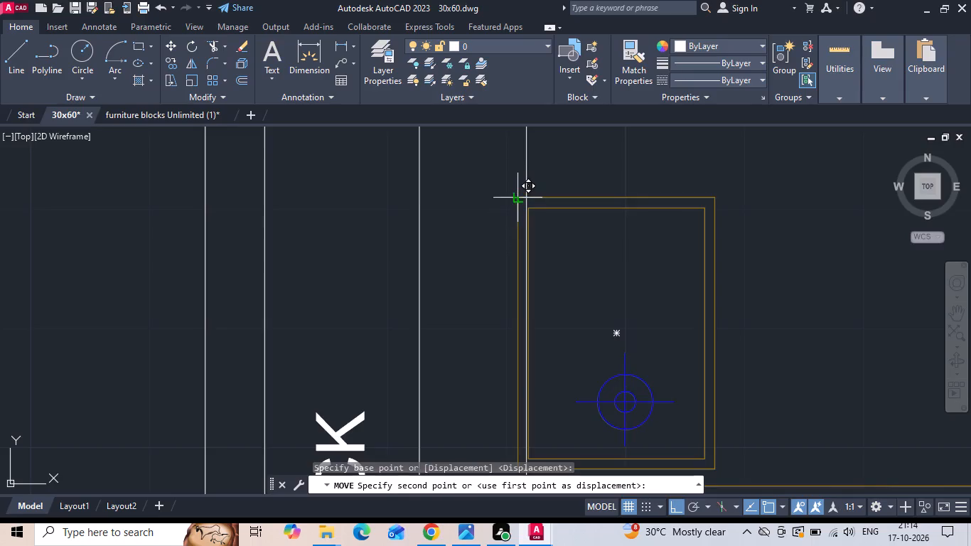
left_click(527, 196)
scroll(527, 199, "down", 6)
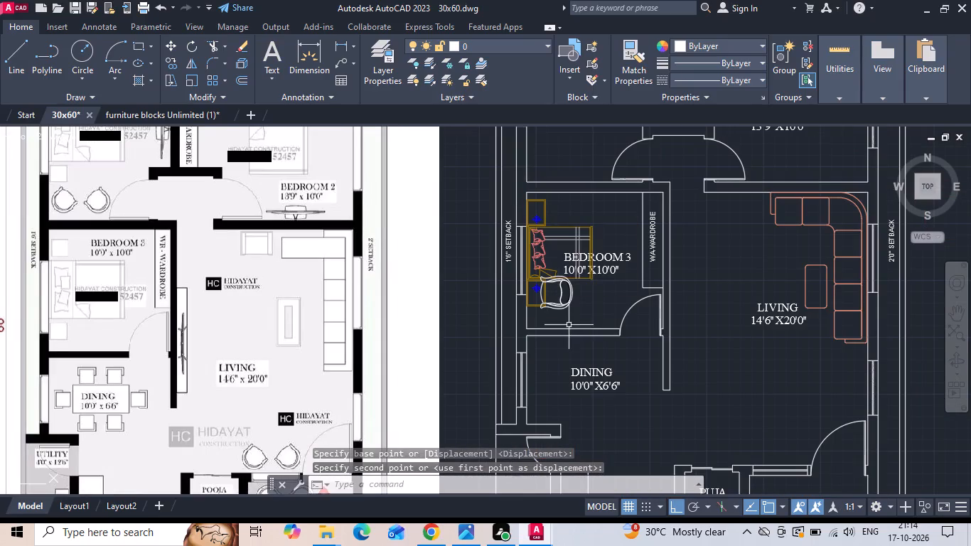
Move the white armchair from Bedroom 3 up into the lower part of Bedroom 1.
left_click(572, 302)
right_click(572, 302)
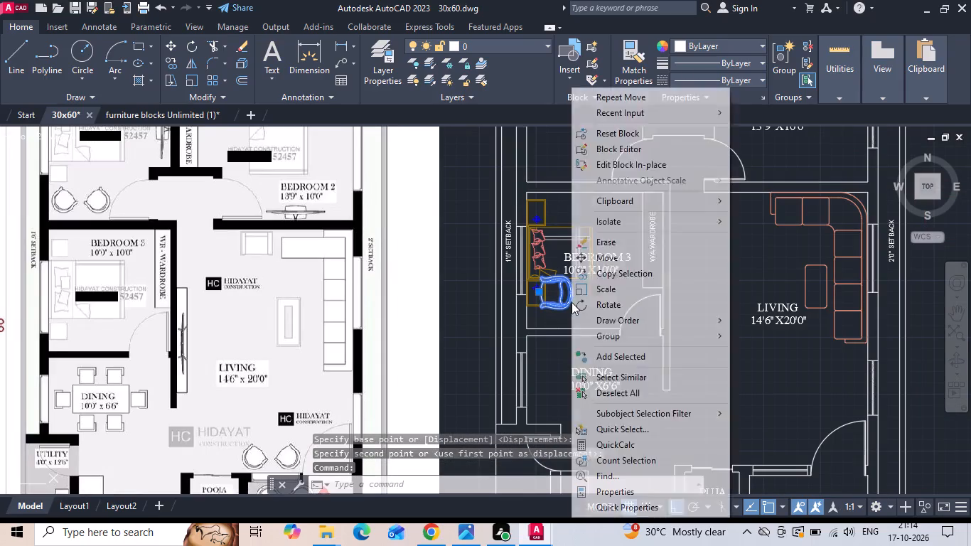
left_click(606, 253)
left_click_drag(578, 326, 578, 314)
middle_click_drag(594, 232, 595, 410)
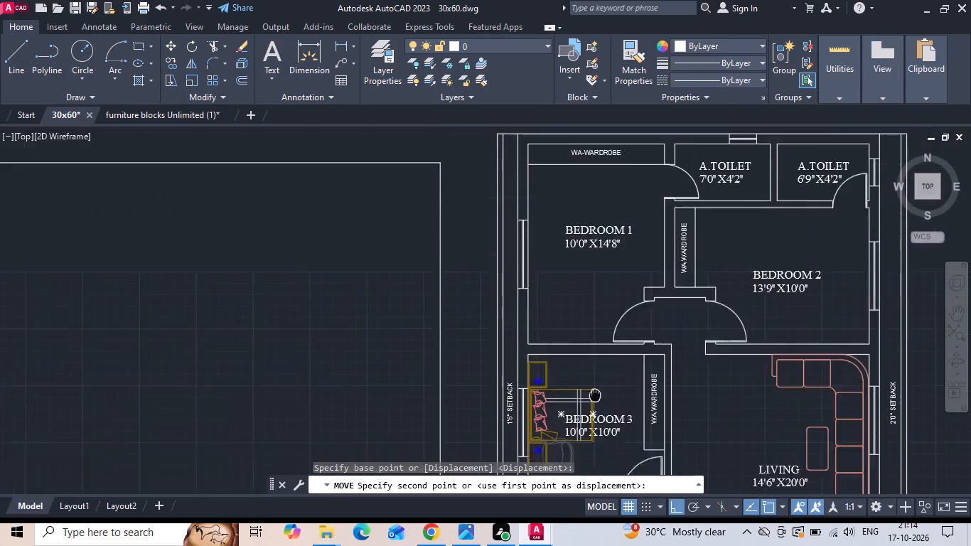
middle_click_drag(595, 410, 595, 454)
scroll(594, 415, "up", 2)
left_click(592, 407)
Scale down the white armchair in Bedroom 1.
left_click(590, 280)
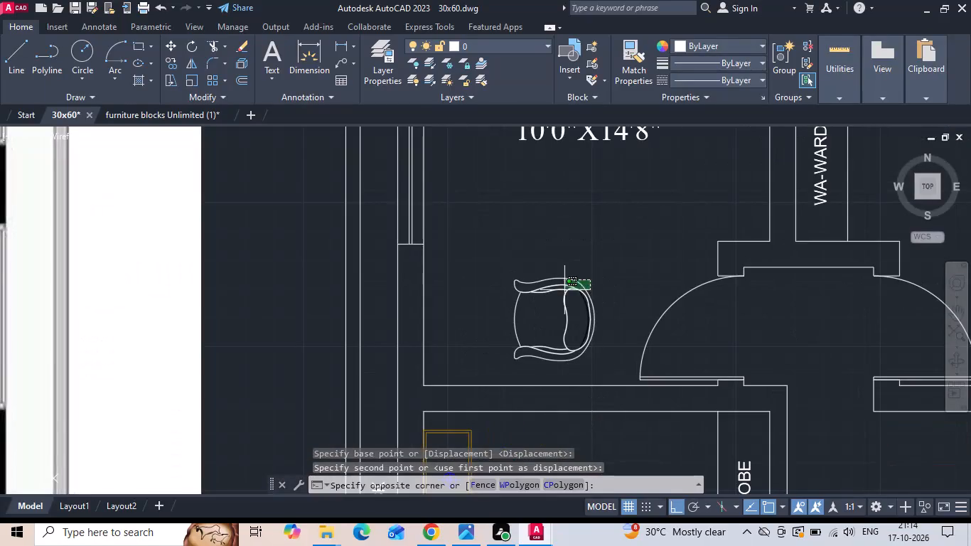
left_click(564, 290)
right_click(564, 290)
left_click(589, 291)
left_click_drag(551, 309, 555, 336)
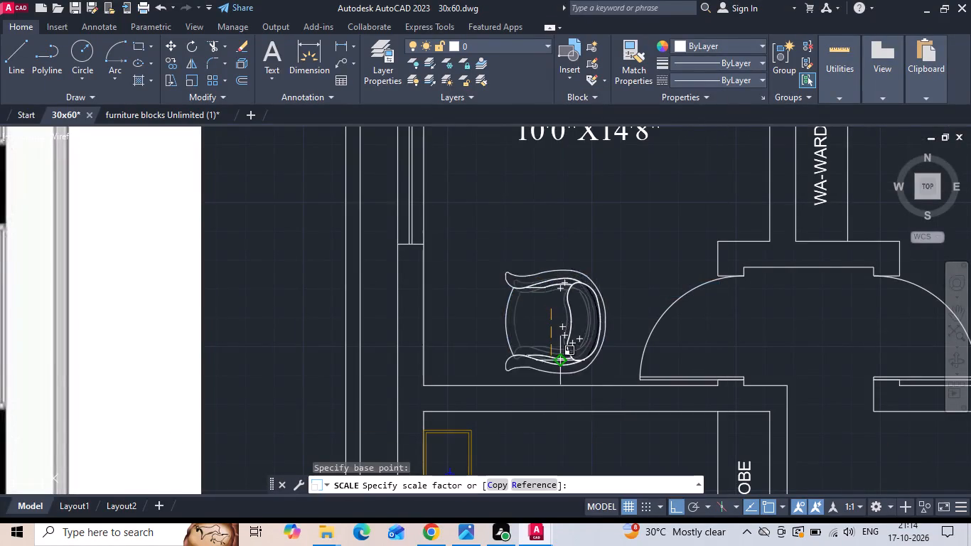
left_click(558, 334)
Rotate the armchair to a diagonal with Ortho off, so its open side faces up and away from the outer wall.
left_click_drag(582, 278, 564, 301)
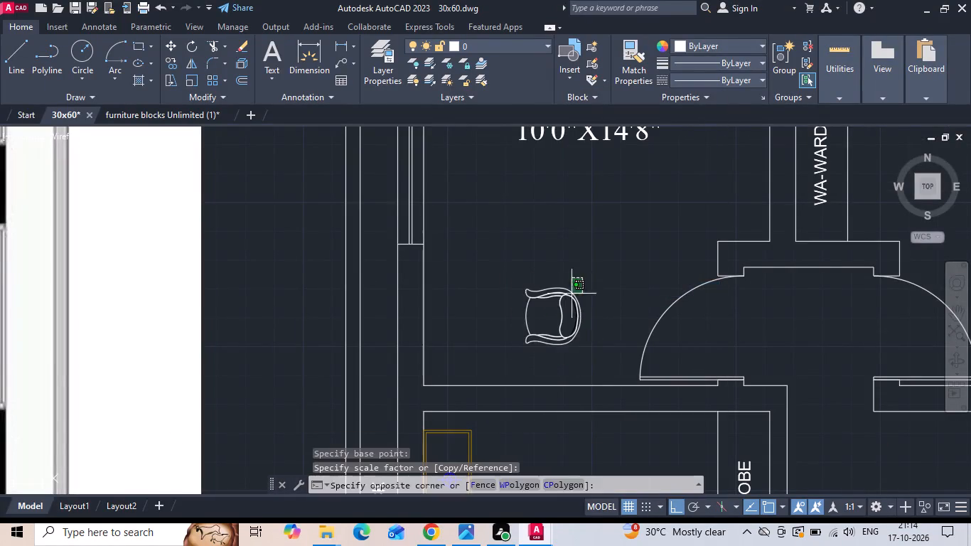
left_click_drag(564, 301, 552, 311)
left_click(547, 314)
right_click(547, 314)
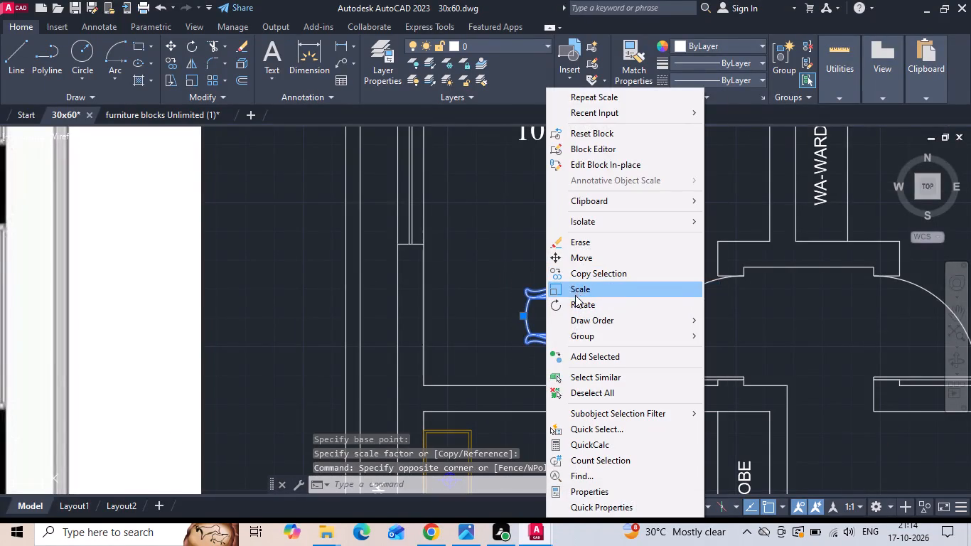
left_click(574, 301)
left_click_drag(563, 302, 550, 316)
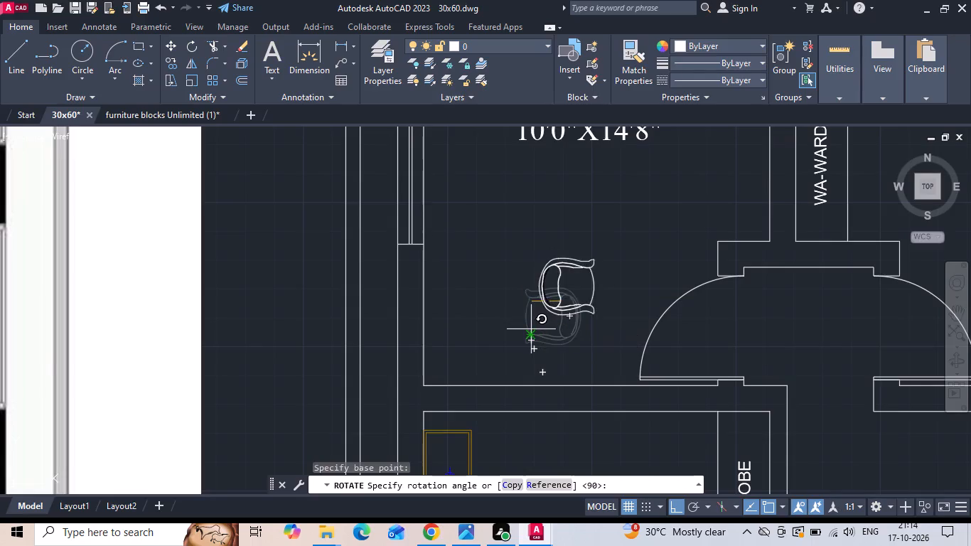
scroll(531, 329, "down", 2)
scroll(539, 332, "up", 2)
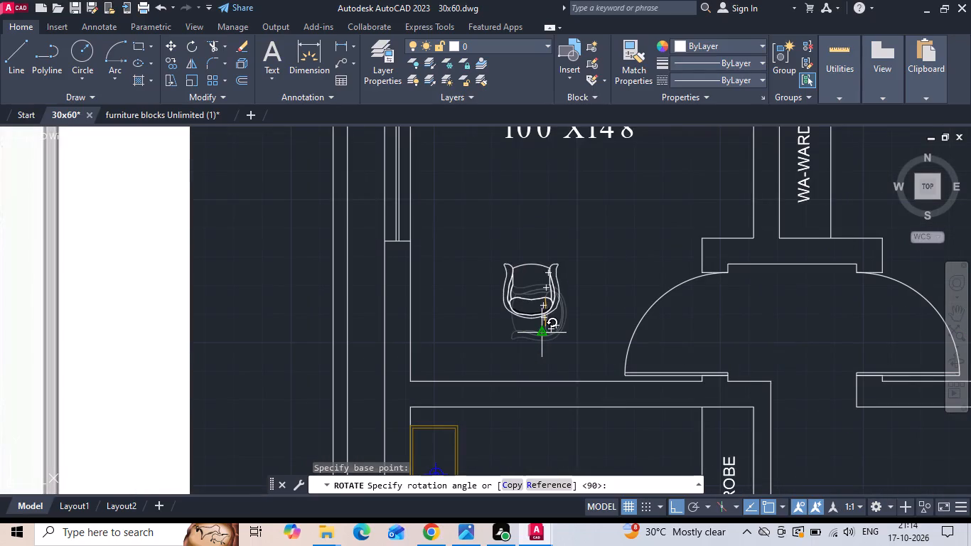
key("F8")
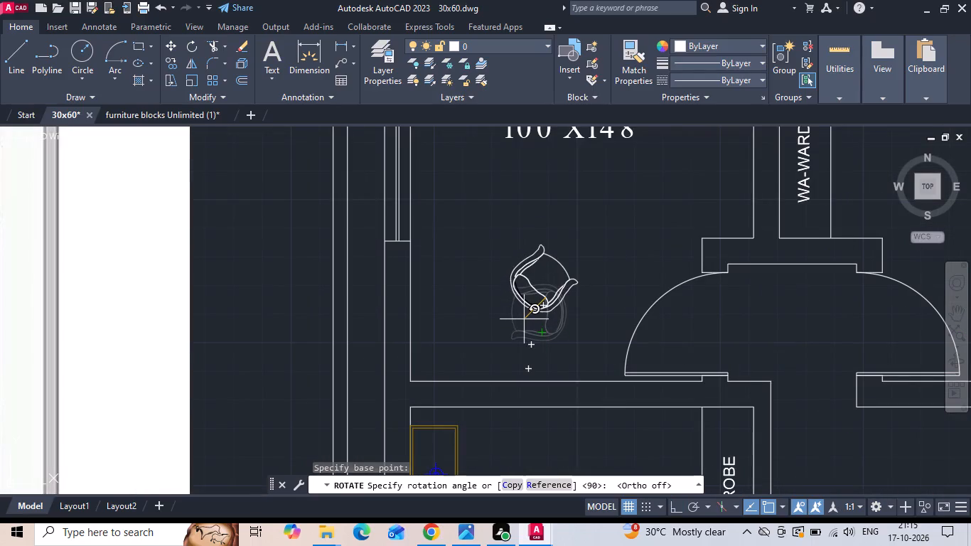
left_click(524, 319)
Mirror the diagonal armchair across a vertical line toward the bedroom door with Ortho on, keeping the source object.
left_click(552, 316)
left_click(543, 287)
type("MI")
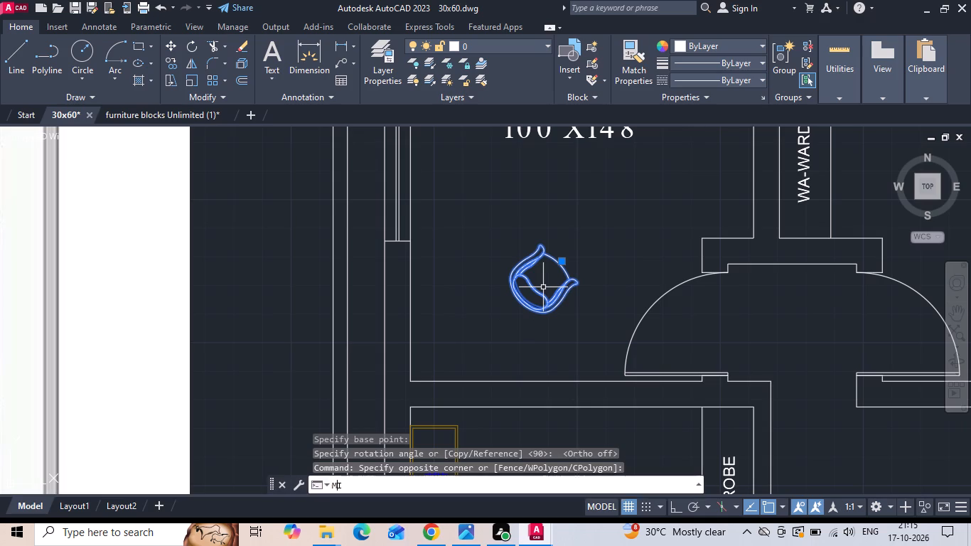
key("space")
key("F8")
key("space")
left_click_drag(610, 259, 608, 263)
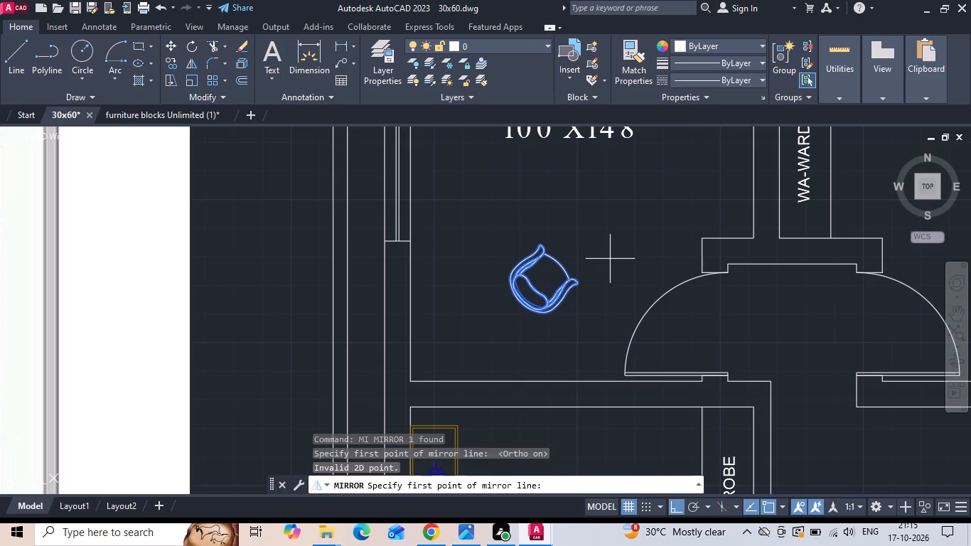
left_click_drag(608, 263, 593, 306)
left_click(584, 331)
type("N")
key("space")
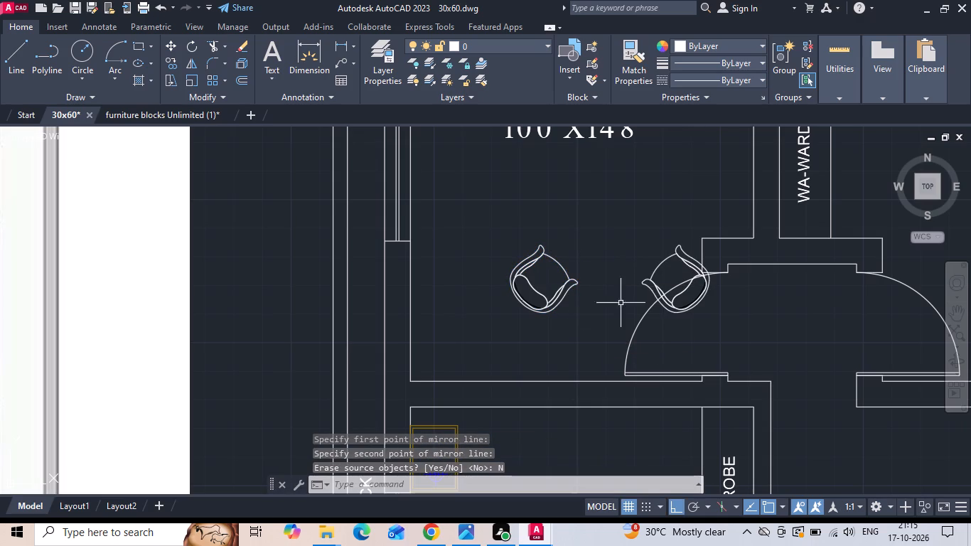
Move both armchairs straight down so their backs rest against Bedroom 1's lower wall.
left_click(662, 278)
left_click(558, 284)
right_click(558, 284)
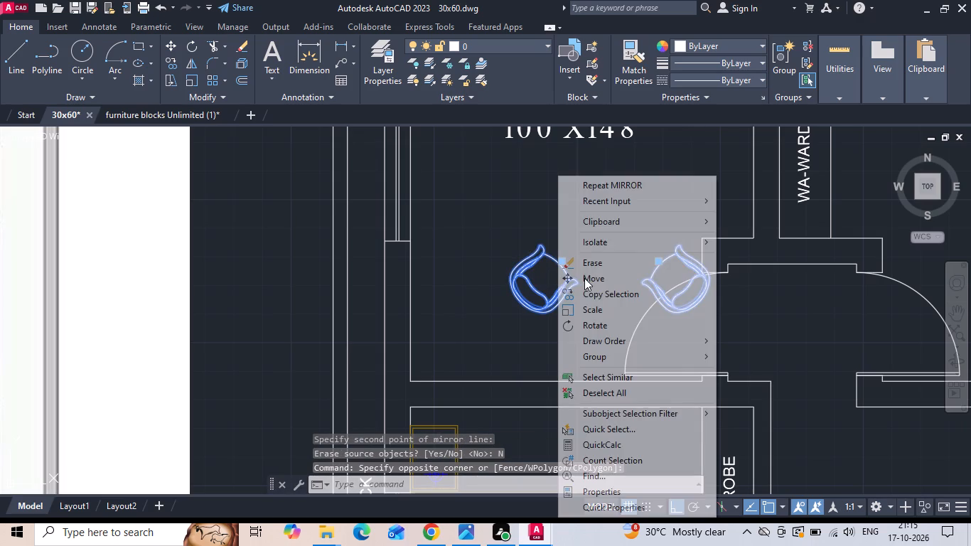
left_click(584, 278)
left_click(547, 320)
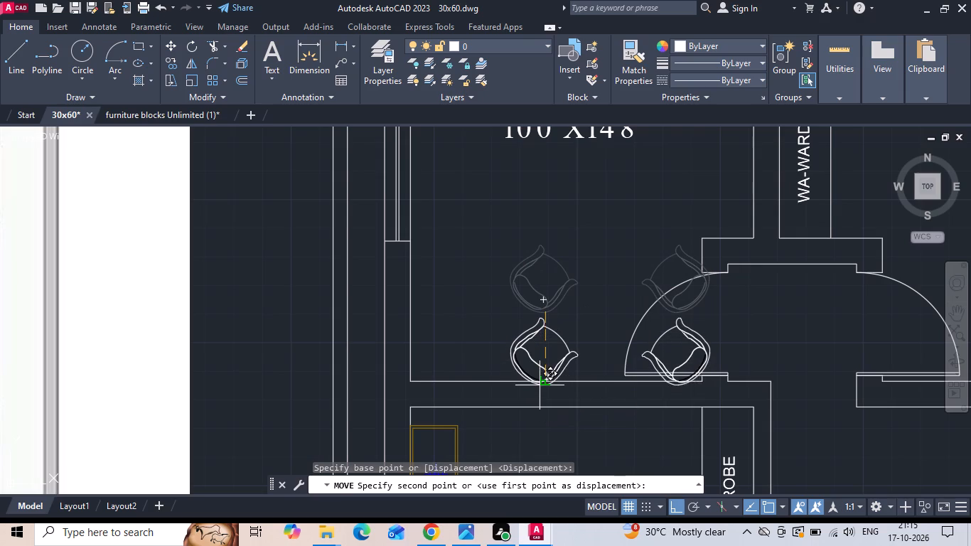
left_click(544, 378)
Shift both armchairs horizontally along the lower wall toward the 1'6" setback, away from the door swing.
left_click(650, 354)
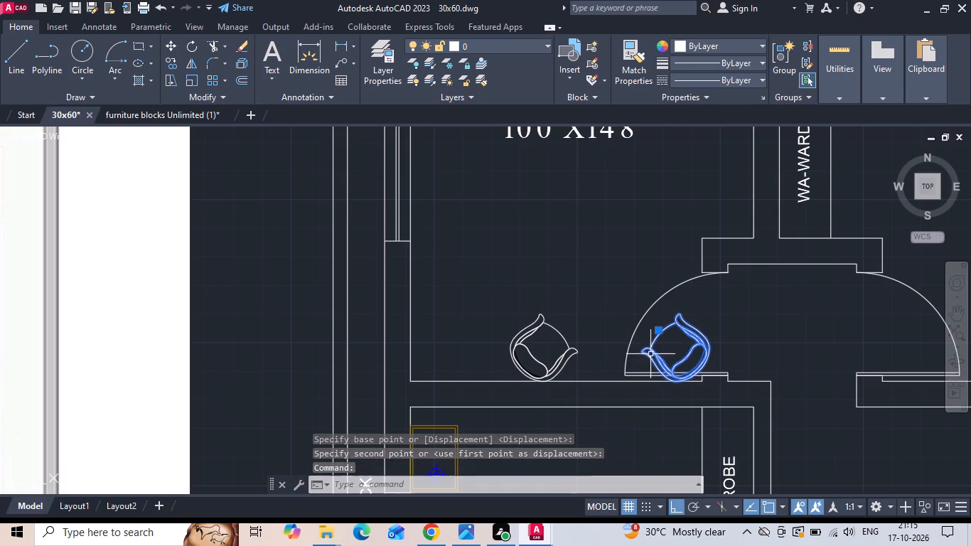
left_click_drag(591, 353, 582, 353)
left_click(542, 343)
right_click(540, 342)
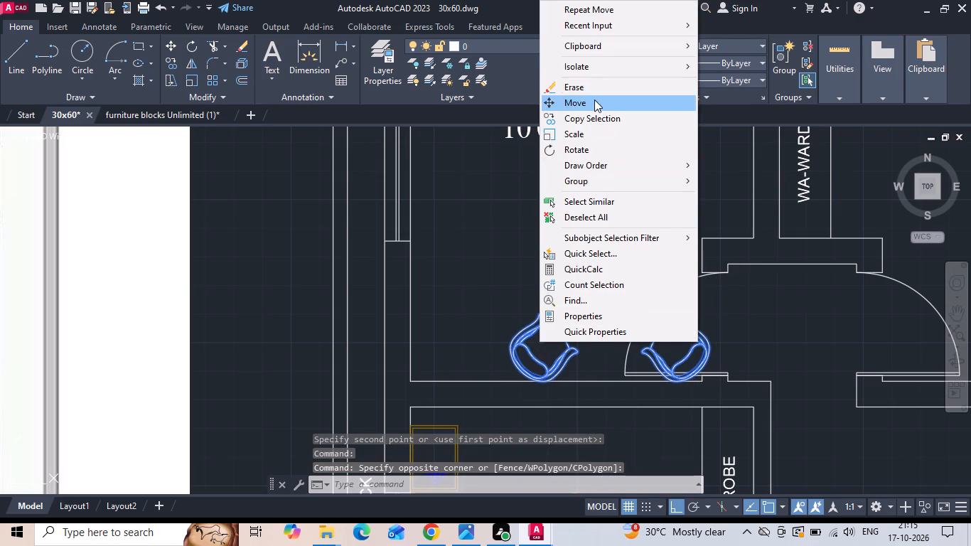
left_click(593, 101)
left_click(776, 318)
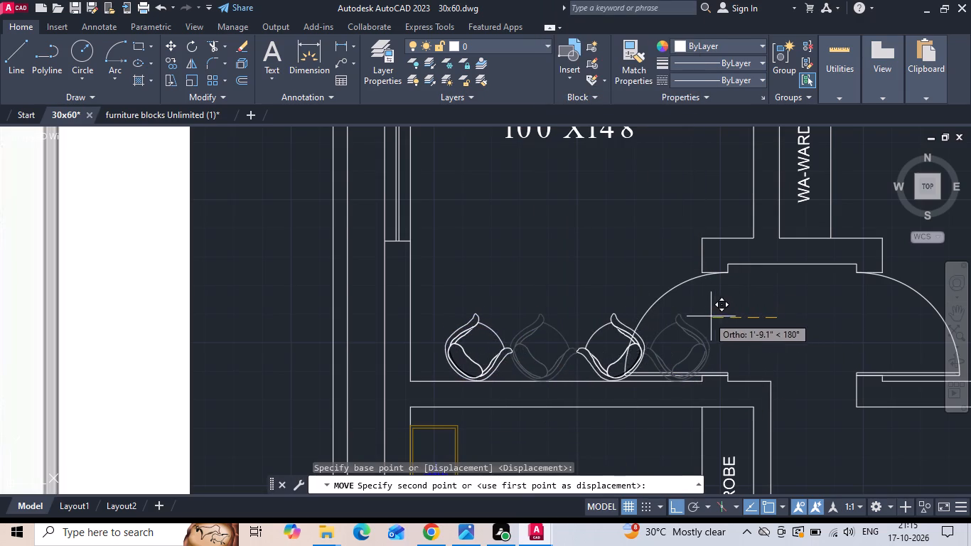
left_click(698, 313)
Move the mirrored armchair horizontally closer to the other armchair, clear of the door swing.
scroll(594, 354, "up", 2)
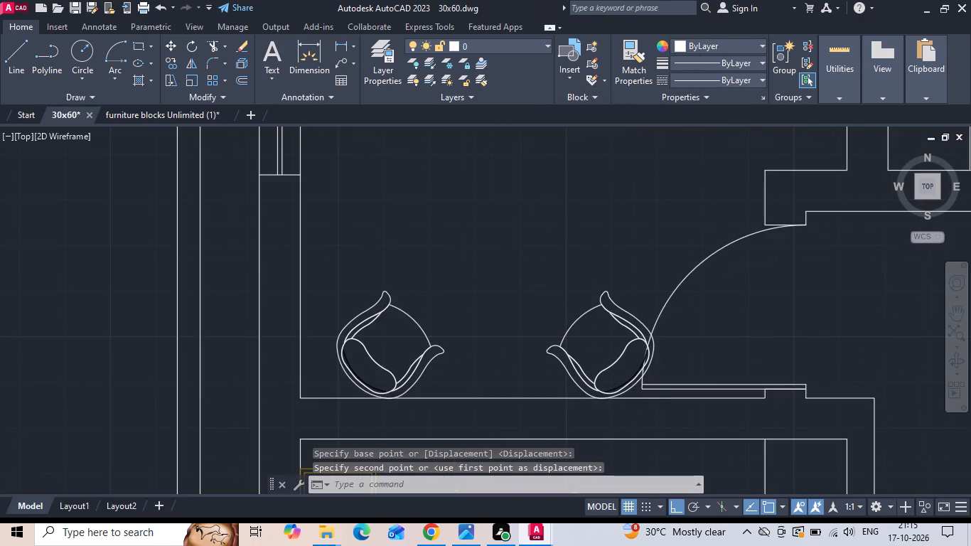
left_click_drag(589, 353, 583, 348)
left_click(509, 305)
right_click(507, 304)
left_click(546, 262)
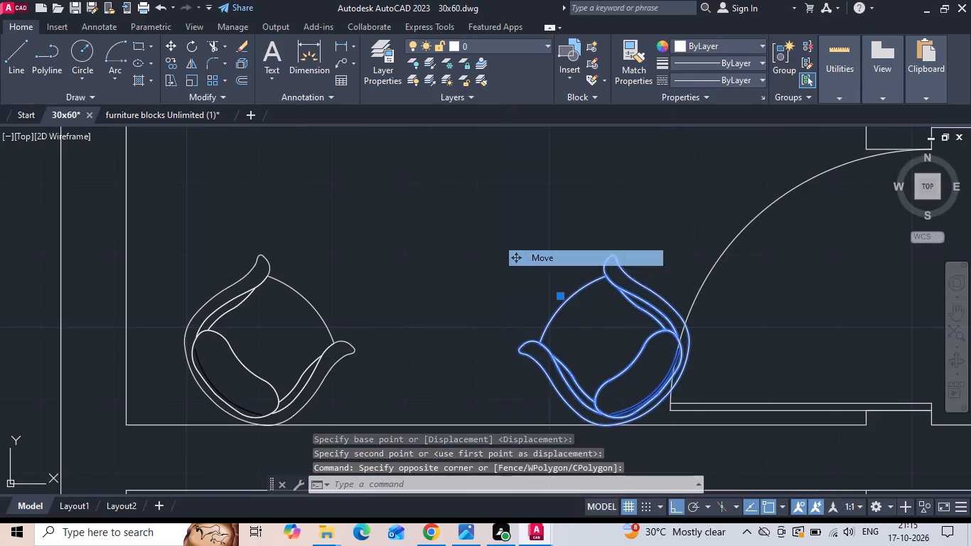
left_click(670, 185)
left_click_drag(553, 186, 565, 190)
Move both Bedroom 1 armchairs slightly straight up so their backs clear the room's lower wall.
scroll(667, 220, "down", 3)
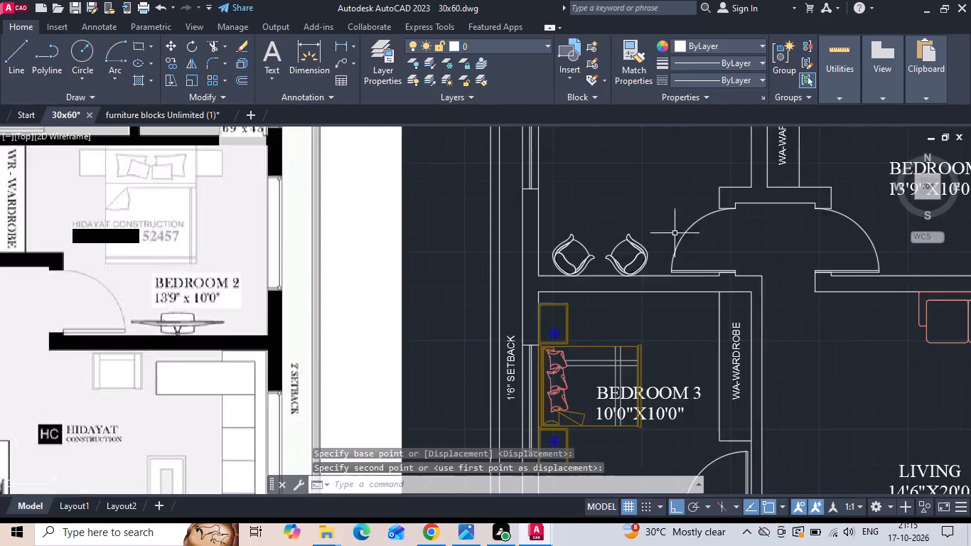
scroll(656, 269, "down", 1)
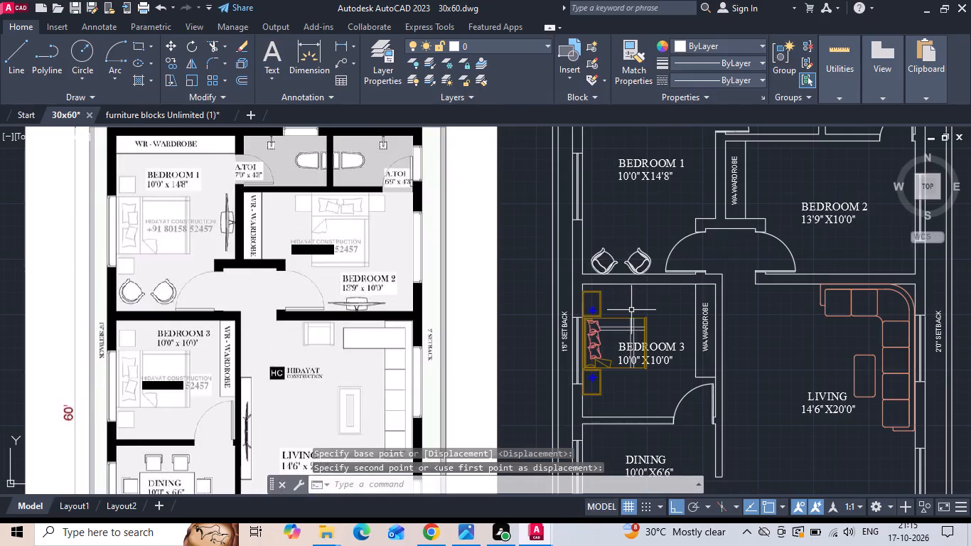
scroll(643, 227, "up", 2)
left_click_drag(634, 280, 626, 293)
left_click(551, 316)
right_click(547, 257)
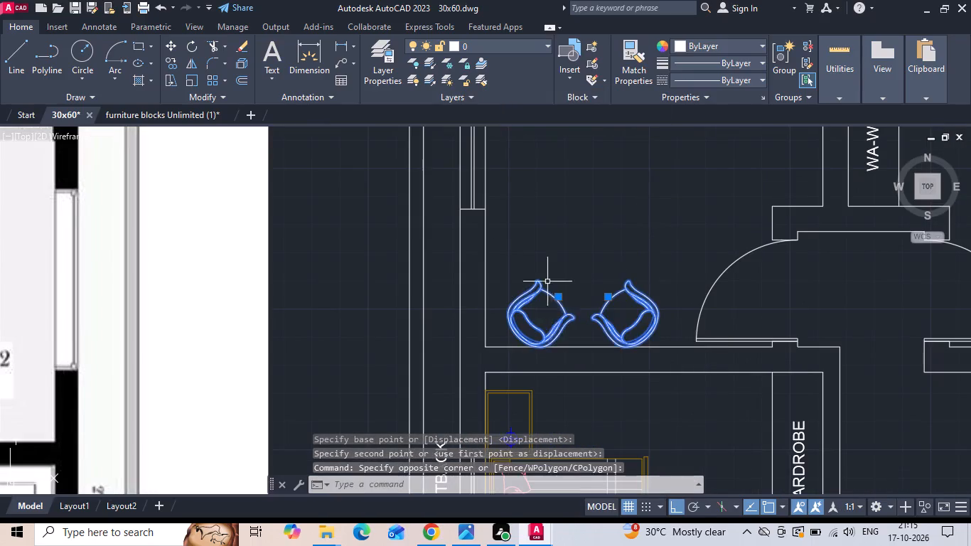
left_click(583, 274)
left_click(602, 252)
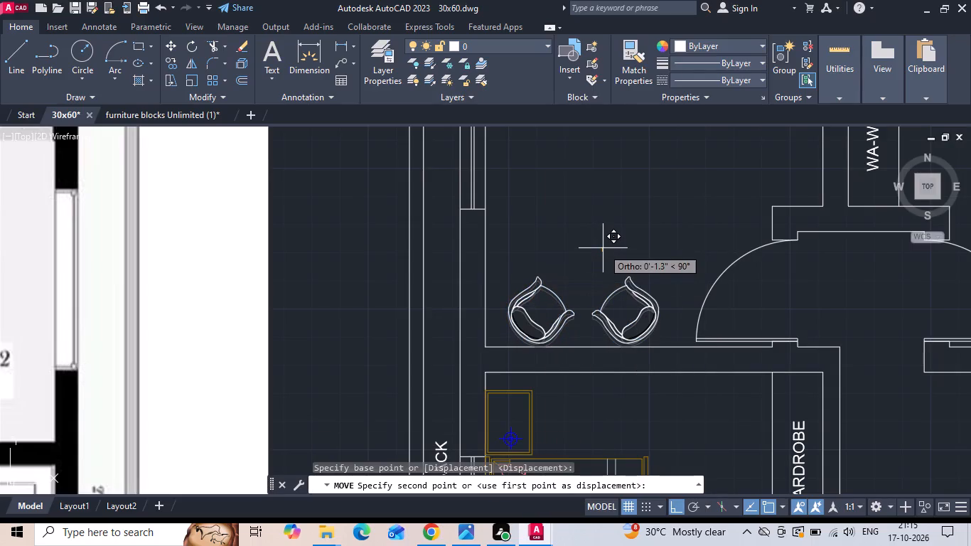
left_click(603, 246)
Move the mirrored armchair about 2.6" horizontally toward the bedroom door, widening the gap between the two armchairs.
left_click(613, 298)
left_click(608, 284)
right_click(607, 284)
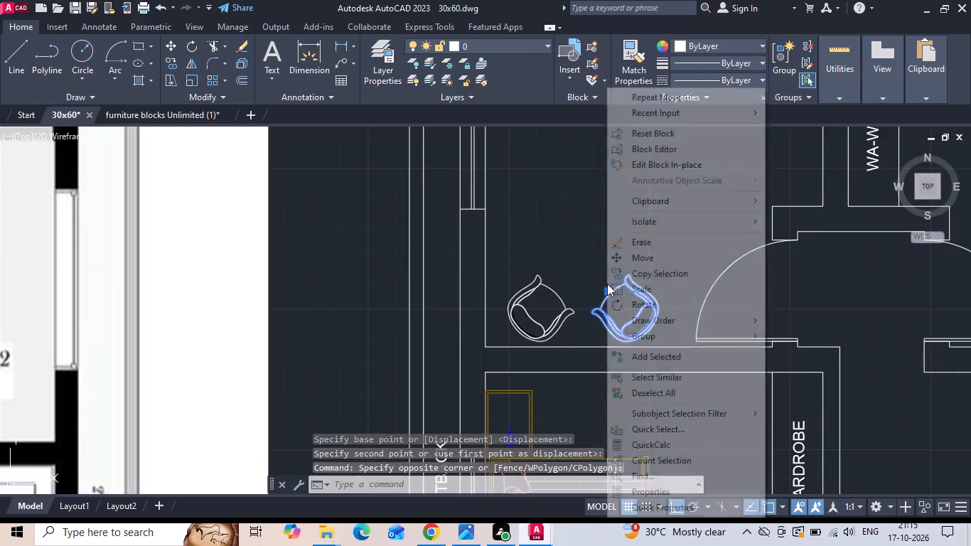
left_click(640, 259)
scroll(639, 292, "up", 2)
left_click(678, 230)
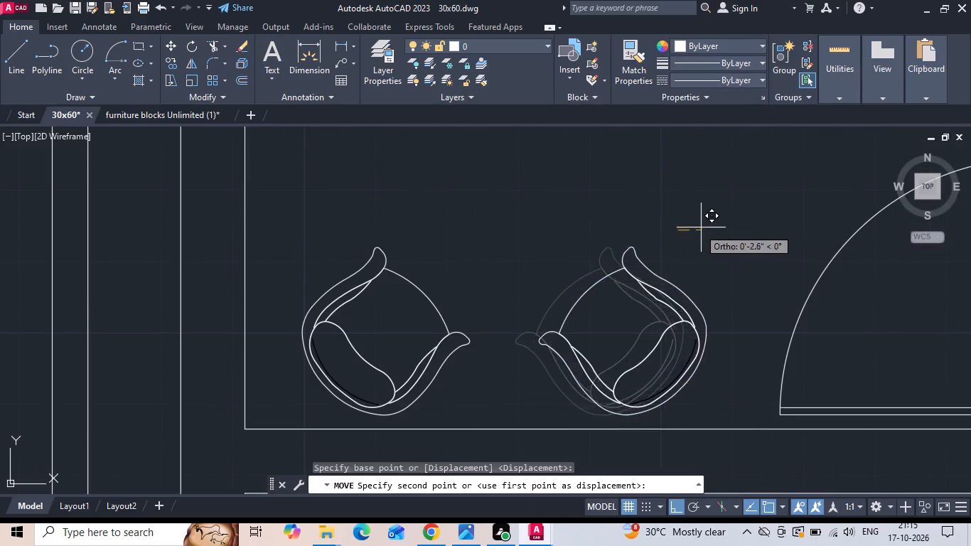
left_click(701, 227)
Copy the Bedroom 3 bed block with side tables to Bedroom 1, using Bedroom 3's upper corner as base and placing it along the setback-side wall.
scroll(631, 218, "down", 5)
left_click(606, 258)
right_click(606, 258)
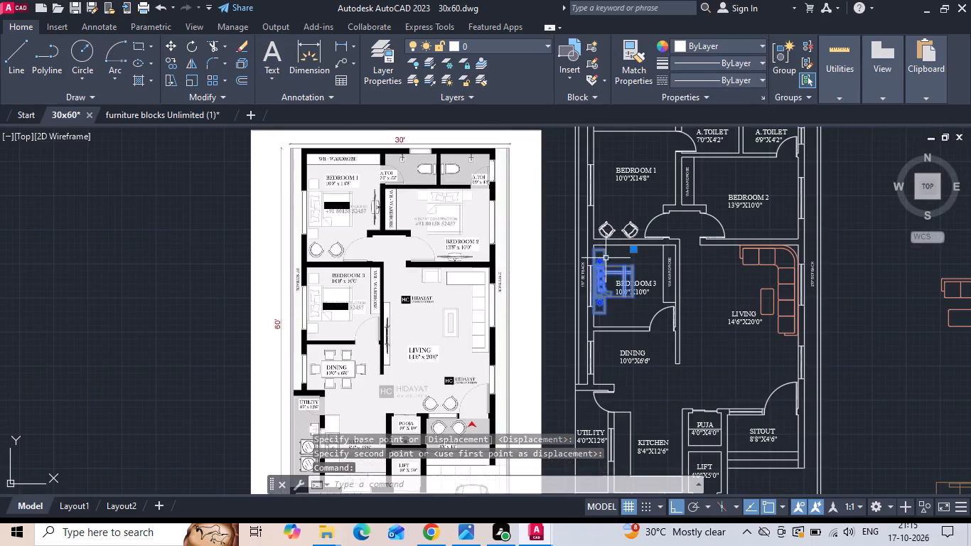
left_click(617, 273)
scroll(615, 270, "up", 3)
scroll(503, 184, "up", 3)
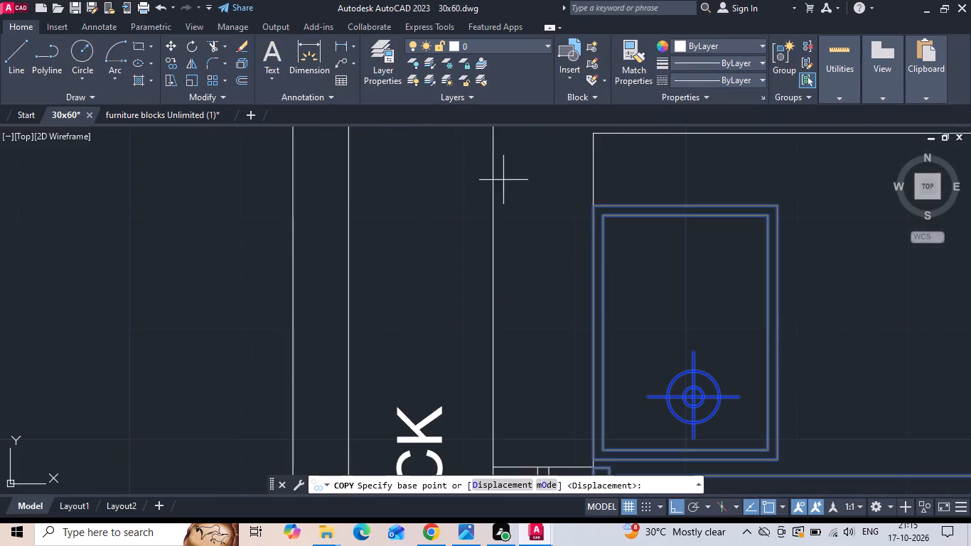
left_click(593, 132)
scroll(547, 307, "down", 5)
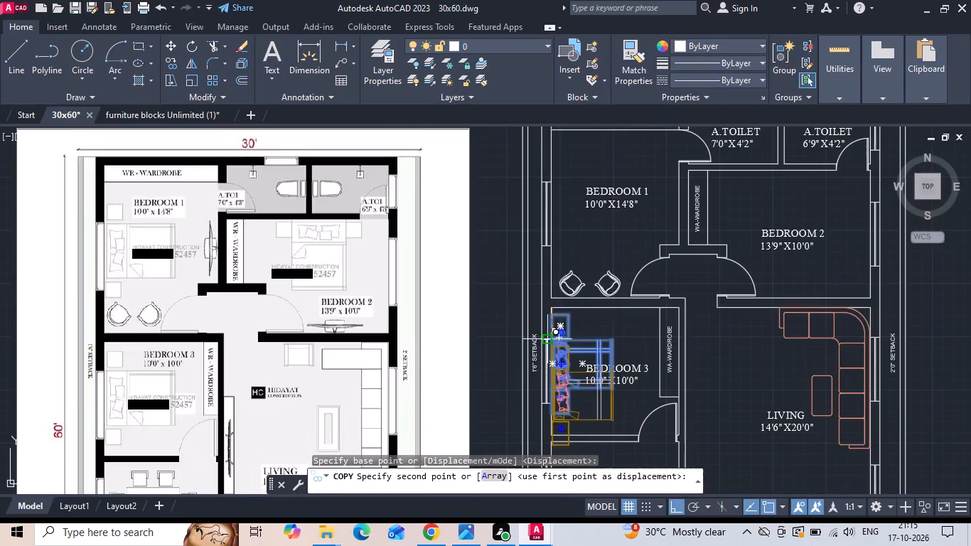
middle_click_drag(559, 210, 563, 239)
scroll(563, 215, "up", 1)
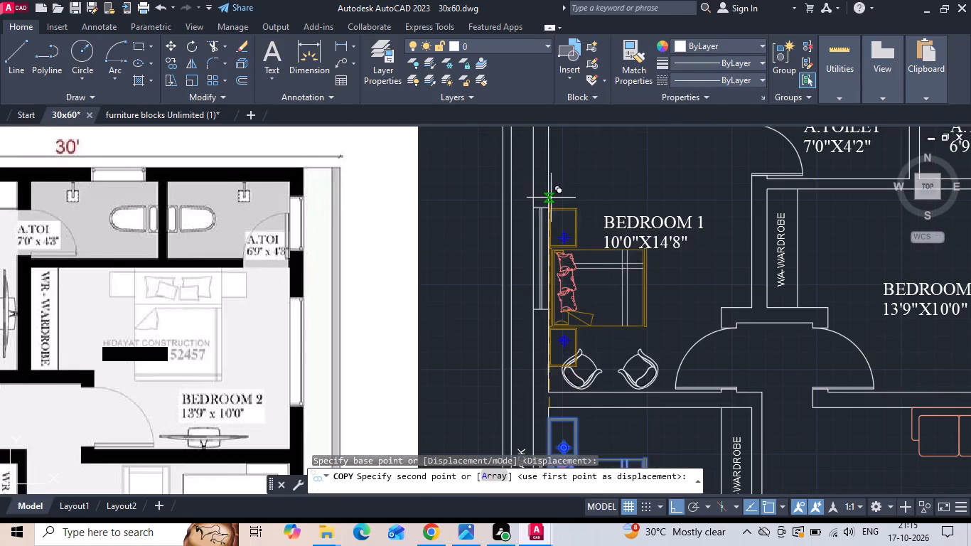
scroll(549, 172, "down", 1)
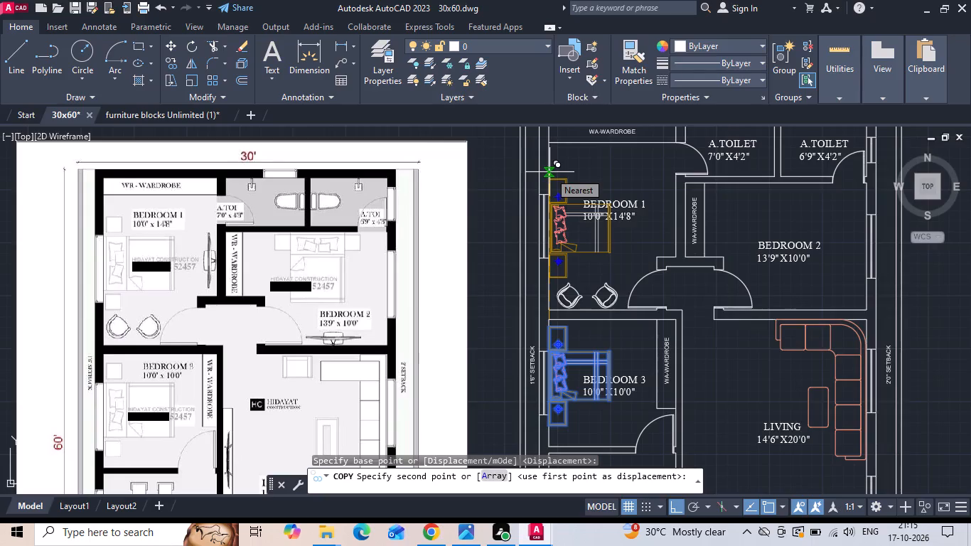
left_click(549, 164)
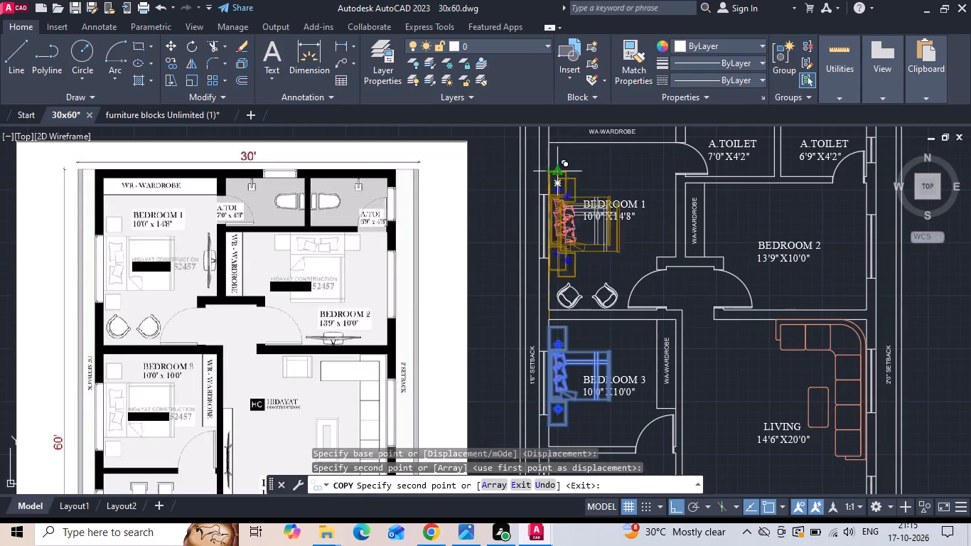
key("Escape")
Move the BEDROOM 1 label straight up about 2'-4.9" so it sits clear of the copied bed.
left_click(631, 213)
right_click(631, 213)
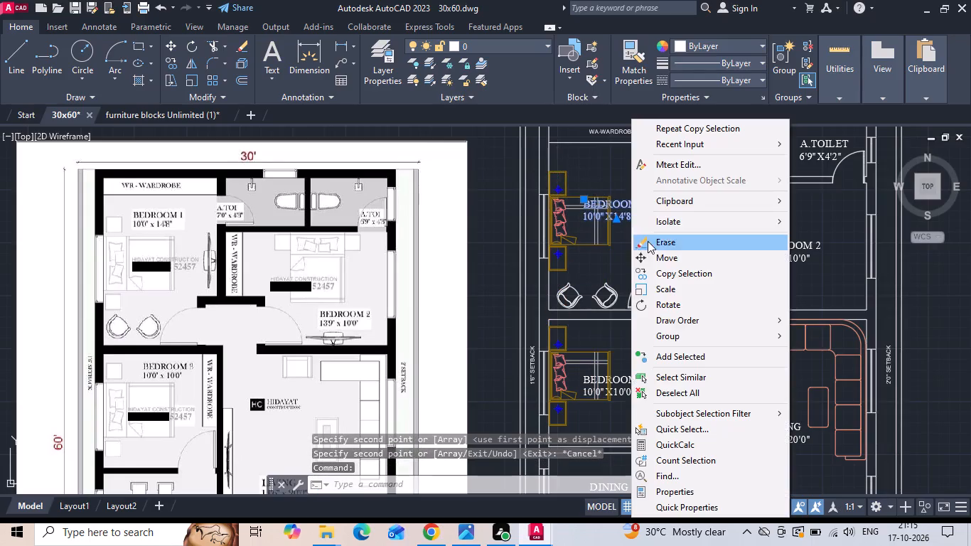
left_click(650, 255)
left_click(635, 214)
scroll(633, 193, "up", 1)
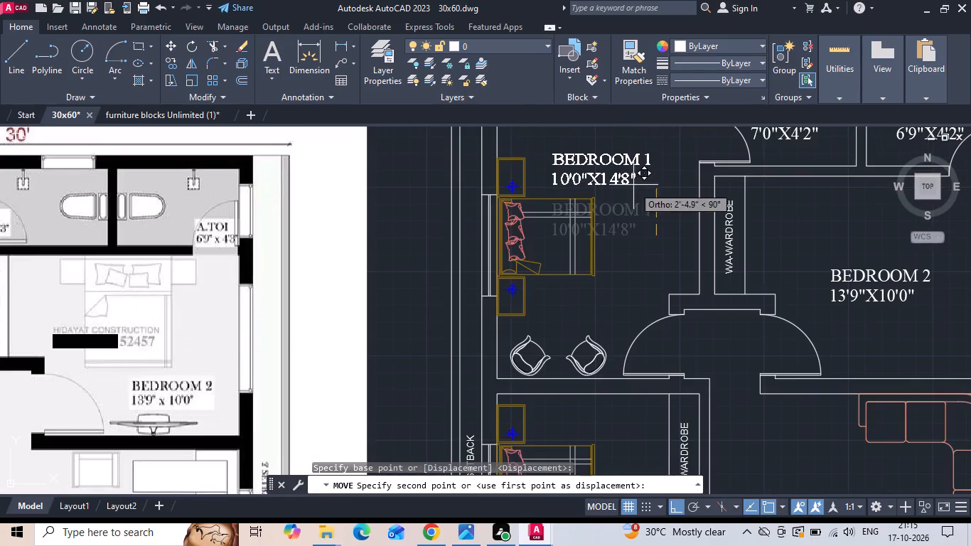
left_click(633, 184)
Save the 30x60 drawing.
key("ctrl+s")
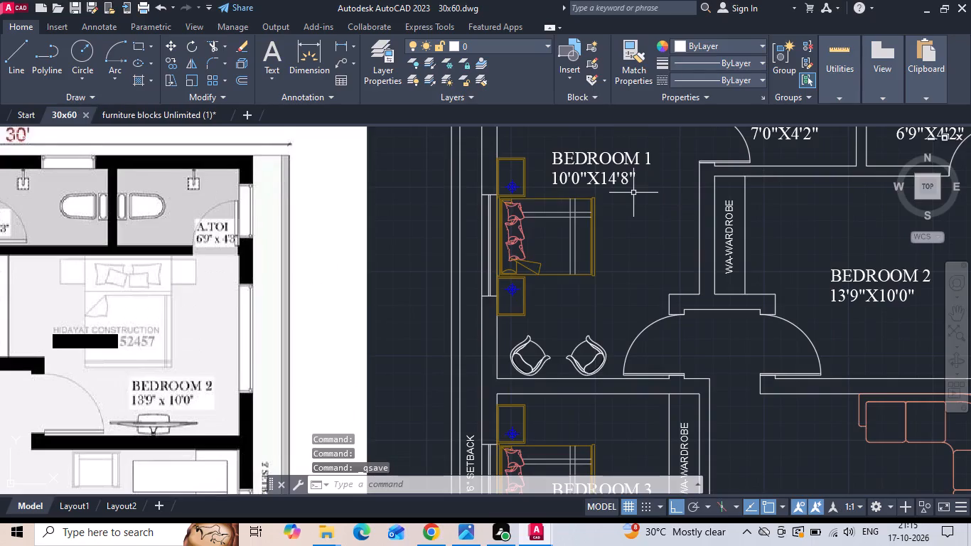
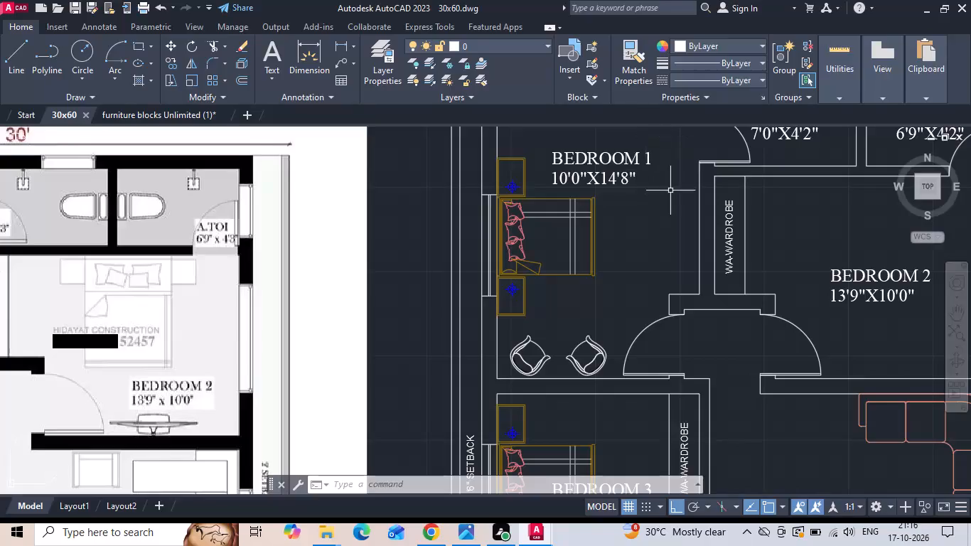
Move the BEDROOM 3 label straight up so it sits clear of the bed.
scroll(648, 168, "down", 2)
scroll(677, 338, "up", 1)
scroll(613, 283, "up", 1)
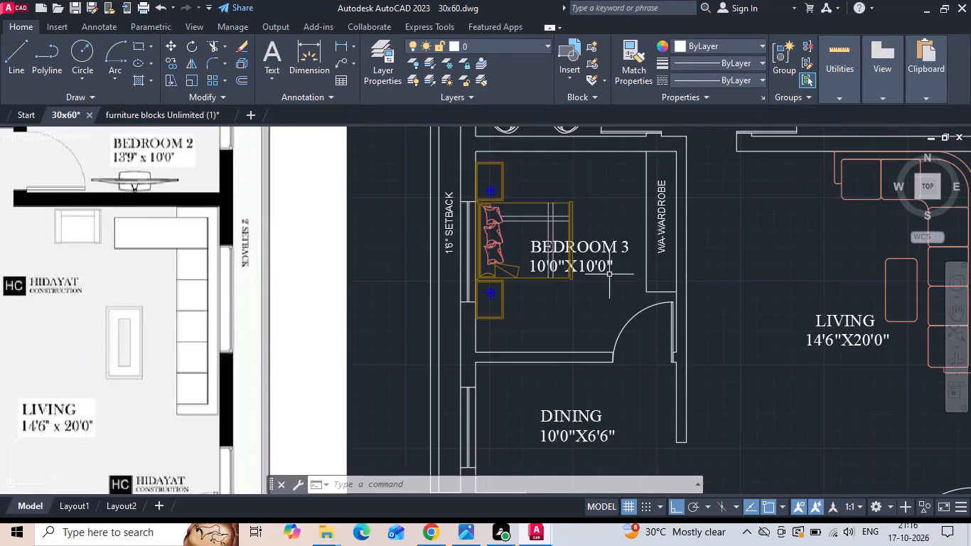
left_click(599, 263)
right_click(599, 263)
left_click(602, 262)
left_click_drag(596, 267, 596, 267)
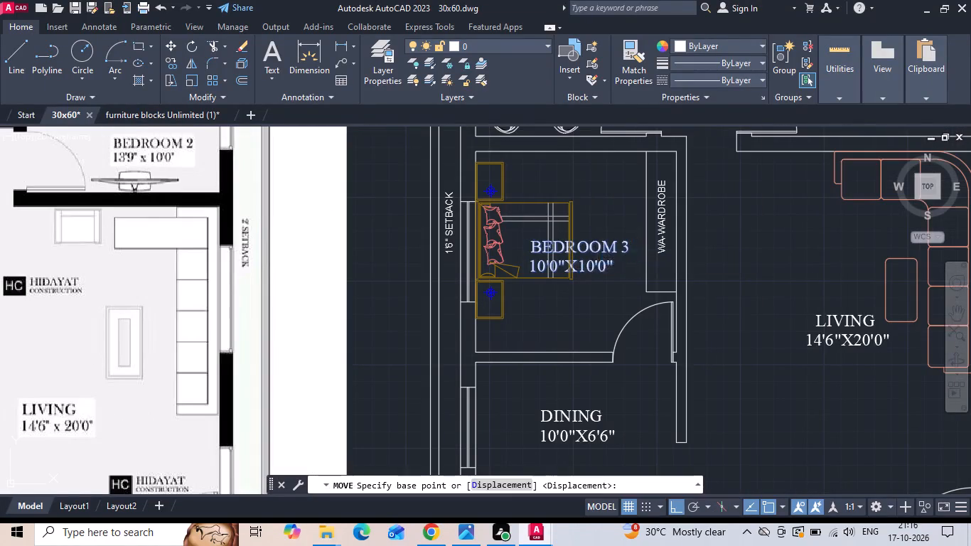
left_click_drag(596, 267, 596, 250)
scroll(603, 196, "up", 1)
left_click(603, 196)
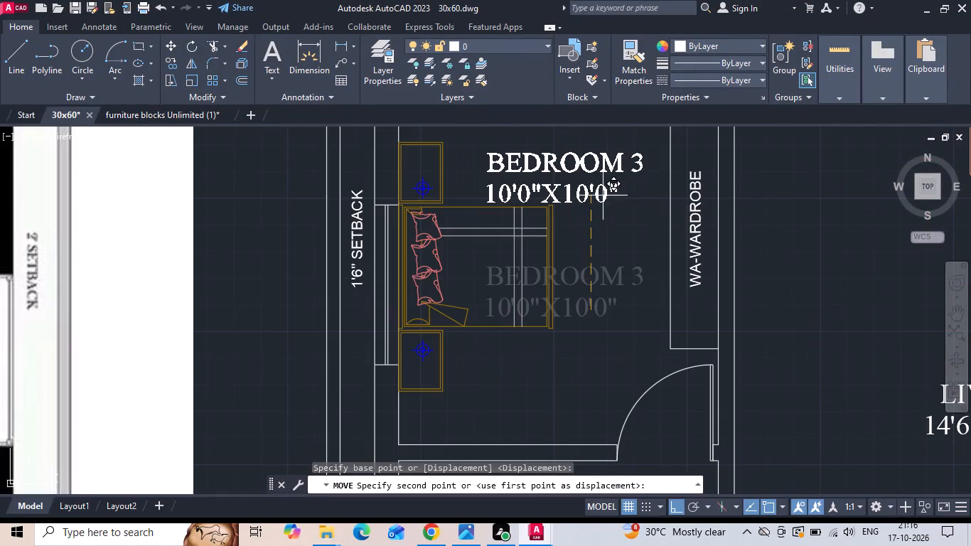
key("Escape")
Move the Bedroom 3 bed block down along the setback-side wall, from its headboard midpoint to the midpoint of the wall.
scroll(594, 249, "down", 1)
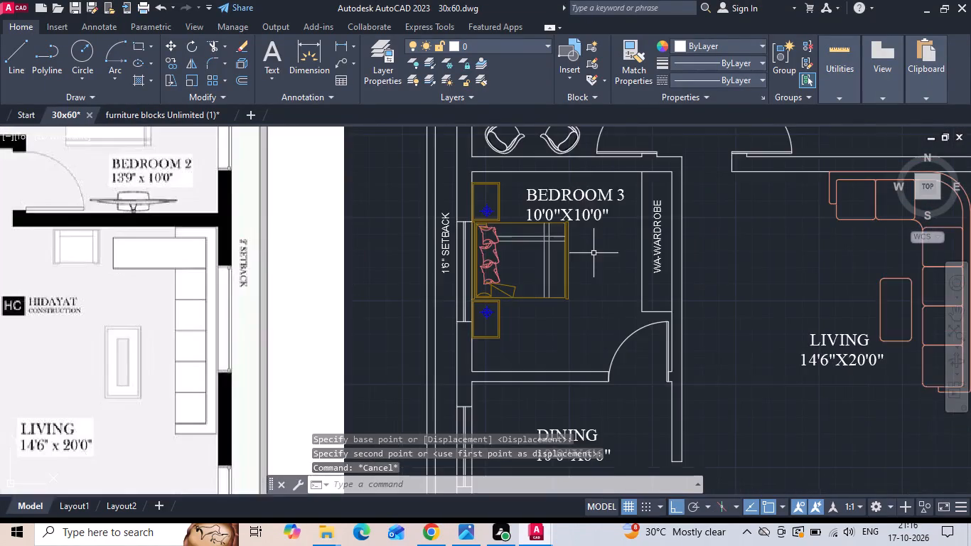
scroll(557, 319, "down", 1)
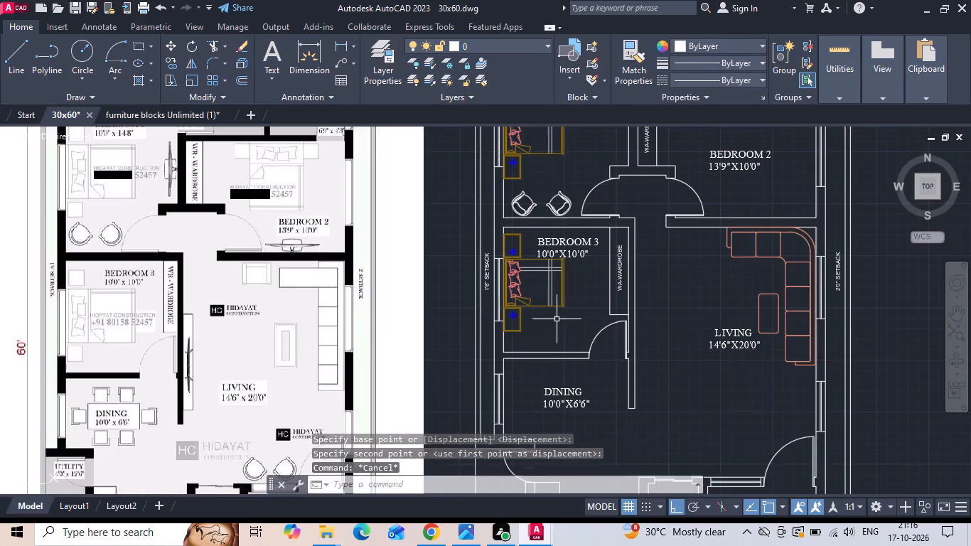
scroll(546, 323, "up", 1)
left_click(546, 323)
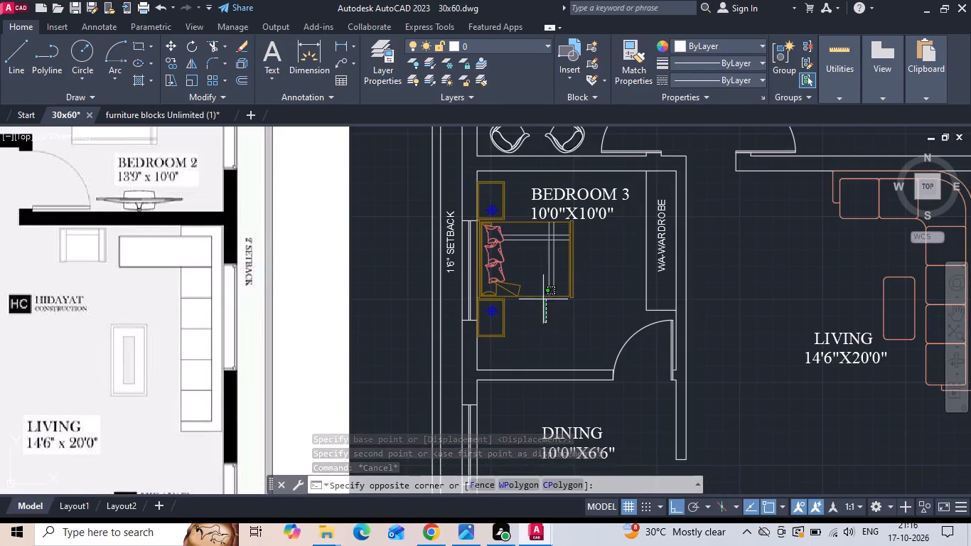
left_click(543, 299)
left_click_drag(540, 289, 530, 310)
left_click(530, 311)
right_click(528, 311)
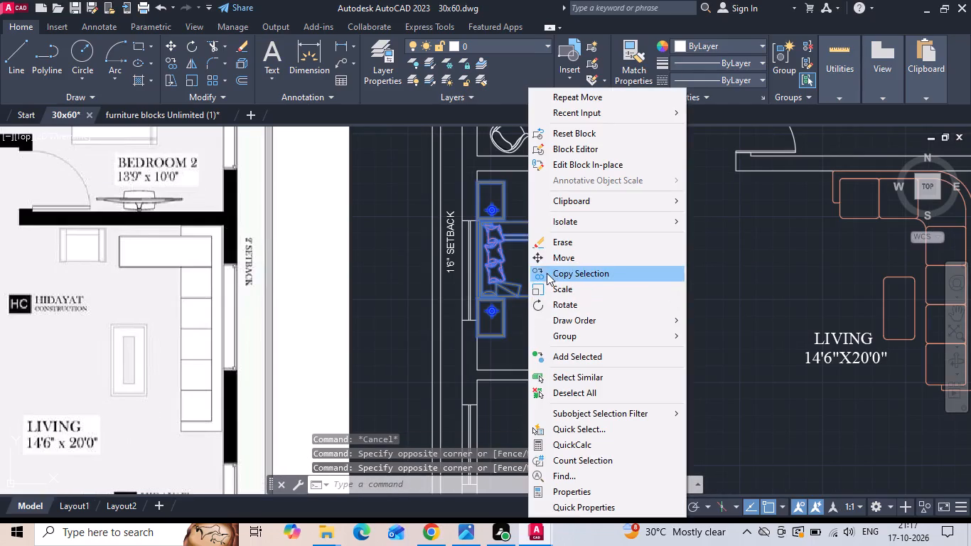
left_click(549, 259)
scroll(515, 269, "up", 2)
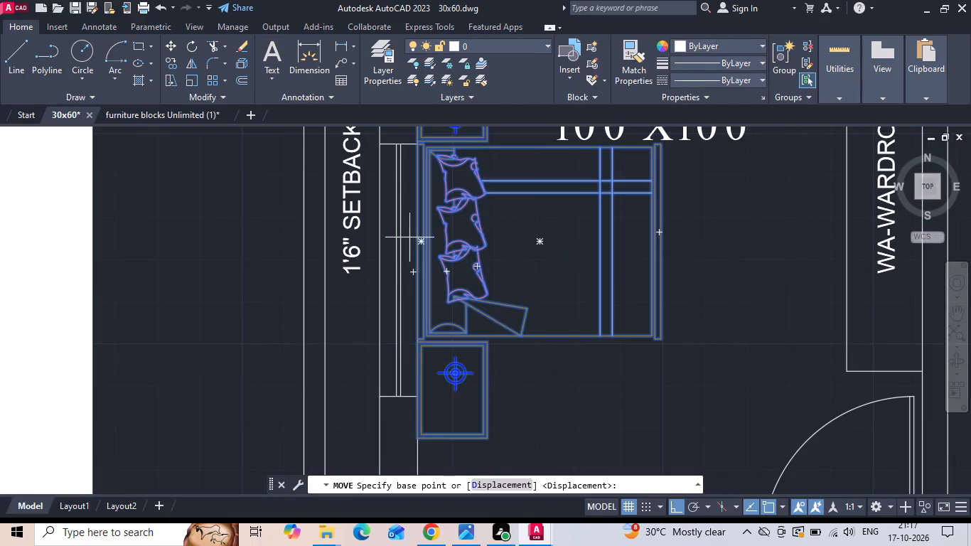
left_click(418, 242)
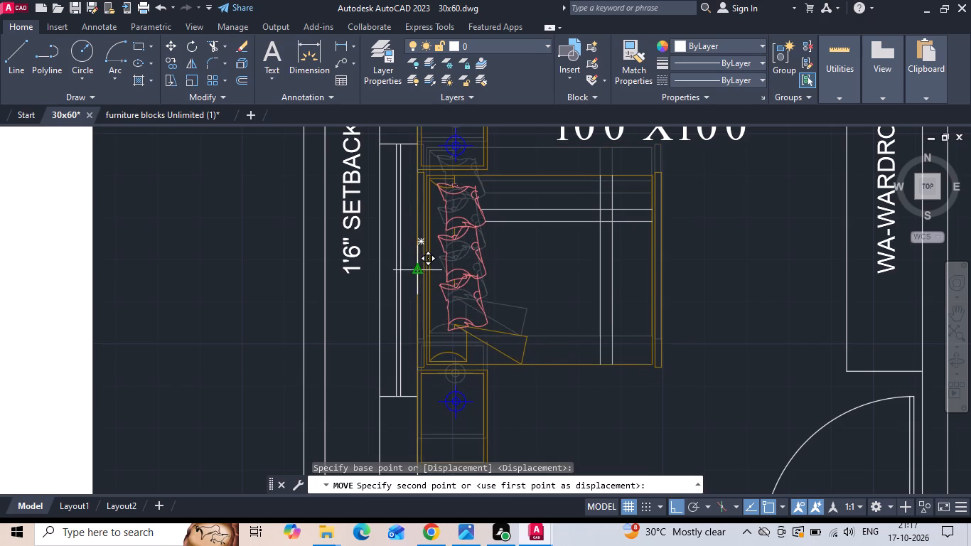
left_click(417, 269)
scroll(483, 296, "down", 2)
key("ctrl+a")
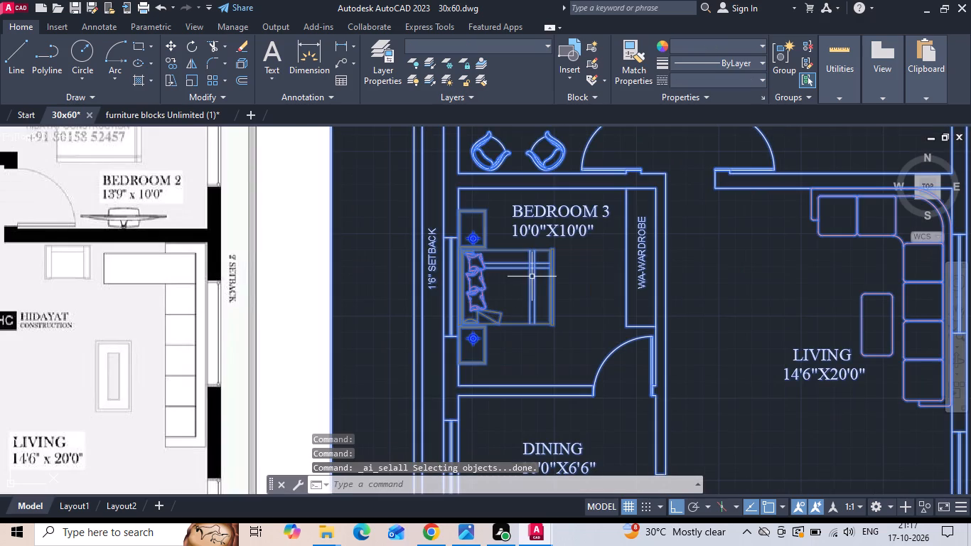
key("Escape")
Nudge the BEDROOM 3 label slightly down toward the repositioned bed.
left_click(554, 235)
right_click(554, 235)
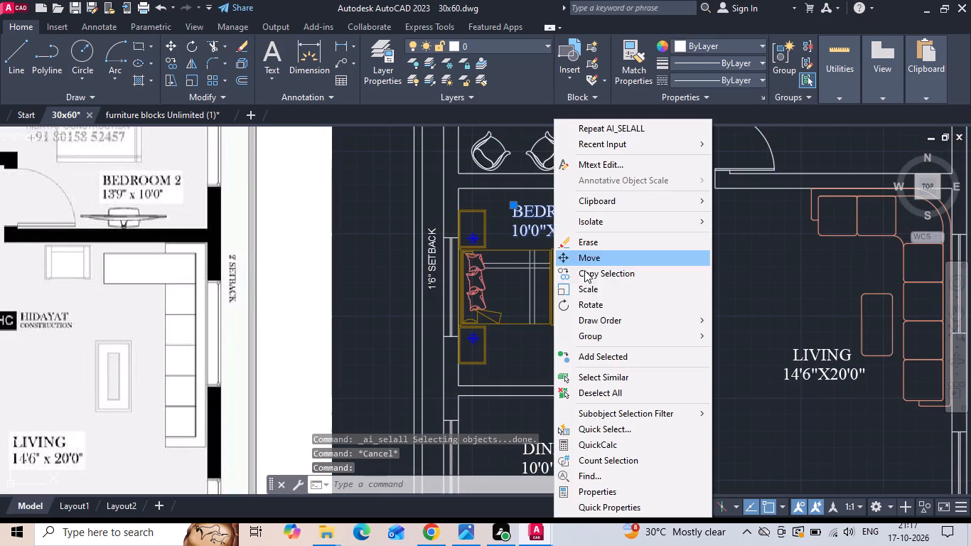
left_click(603, 257)
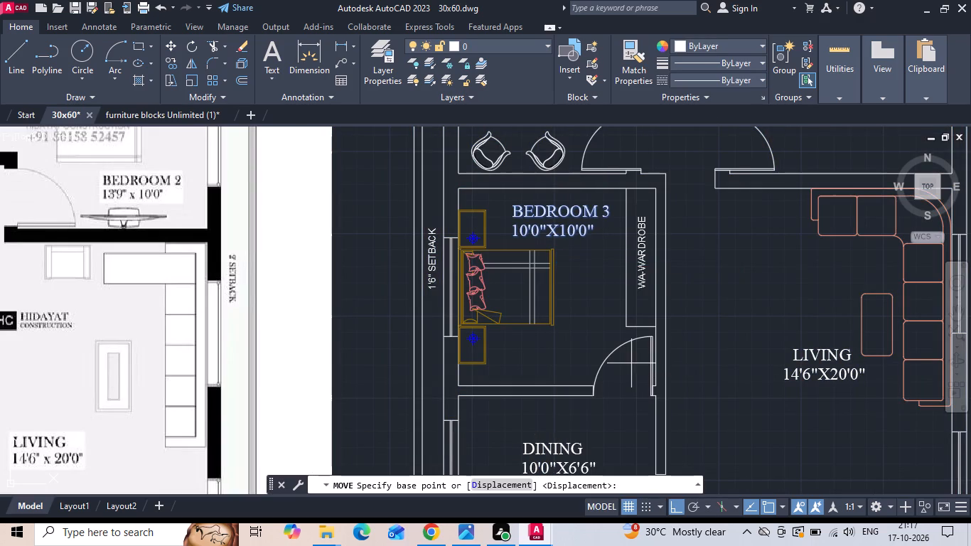
left_click(745, 274)
left_click(744, 280)
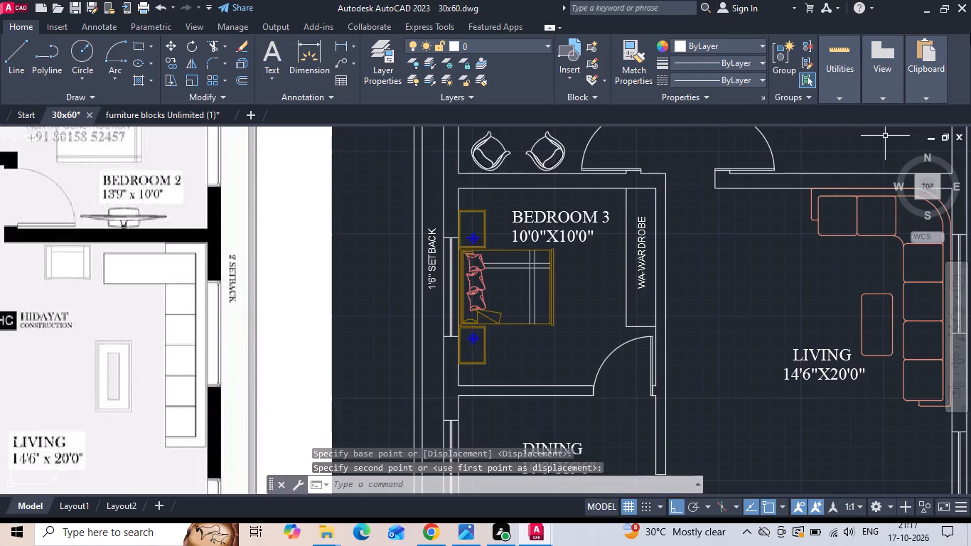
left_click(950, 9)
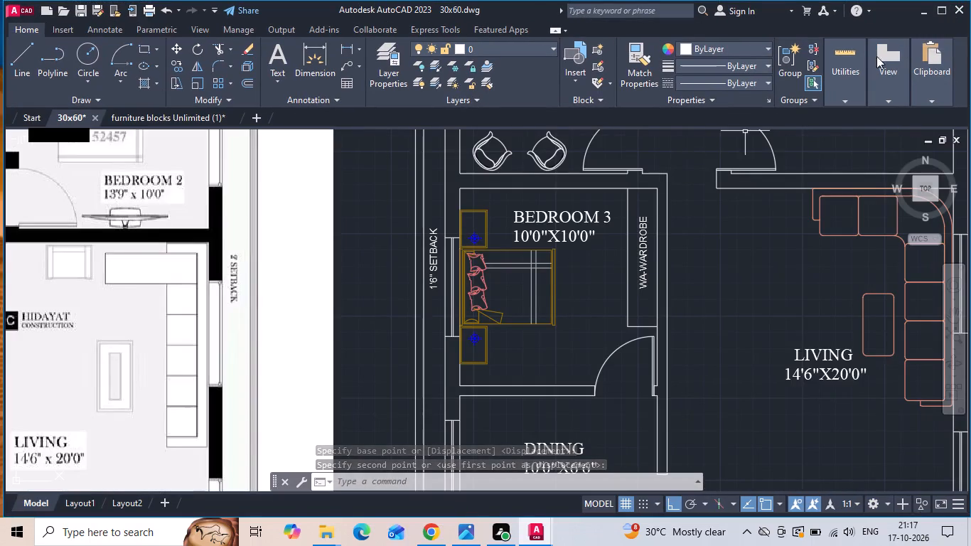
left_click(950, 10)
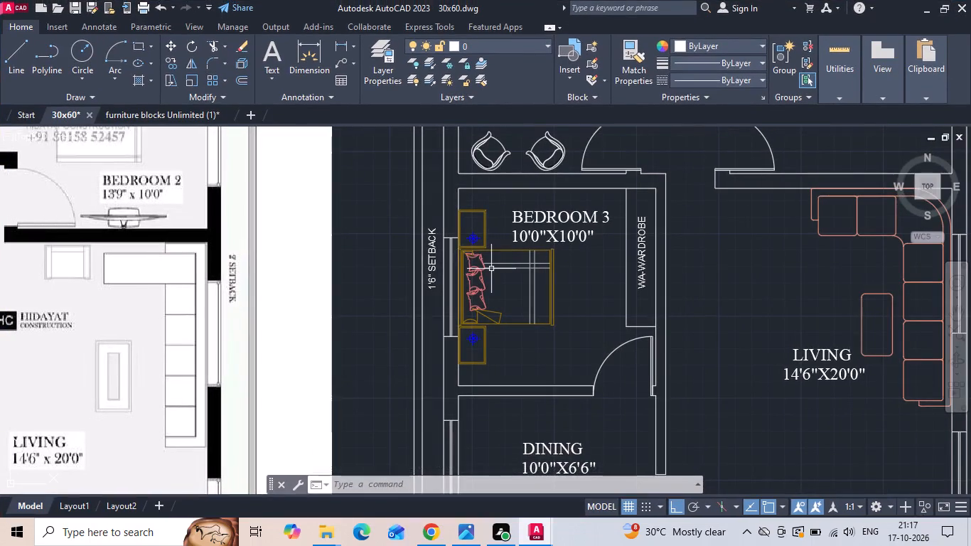
Copy the Bedroom 1 bed block with side tables horizontally into Bedroom 2.
scroll(488, 270, "down", 3)
scroll(488, 215, "up", 1)
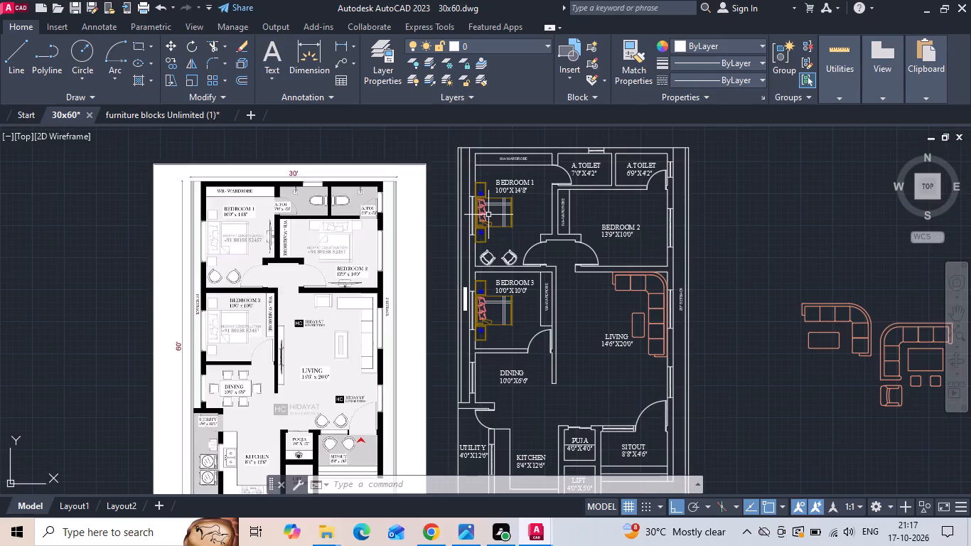
scroll(532, 214, "up", 2)
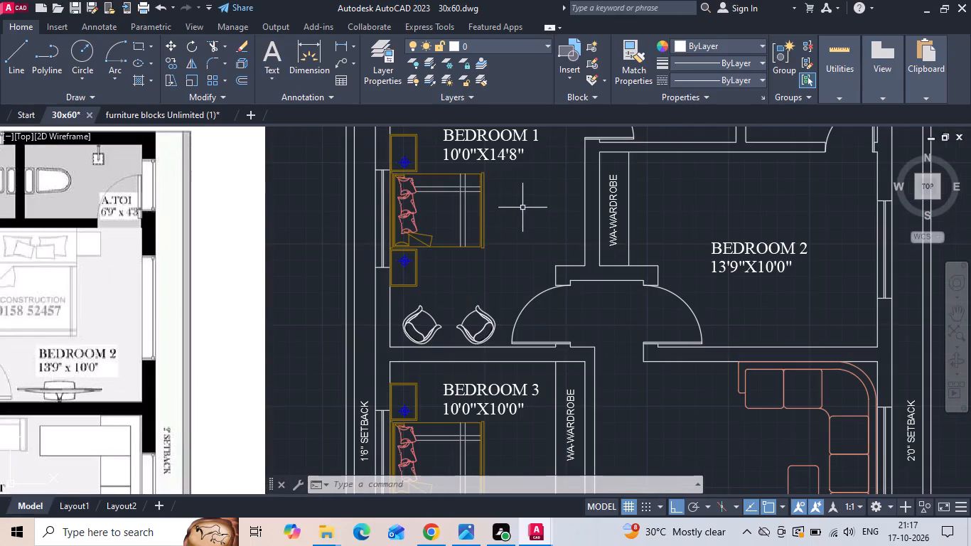
left_click(508, 229)
left_click(452, 246)
right_click(449, 246)
left_click(468, 277)
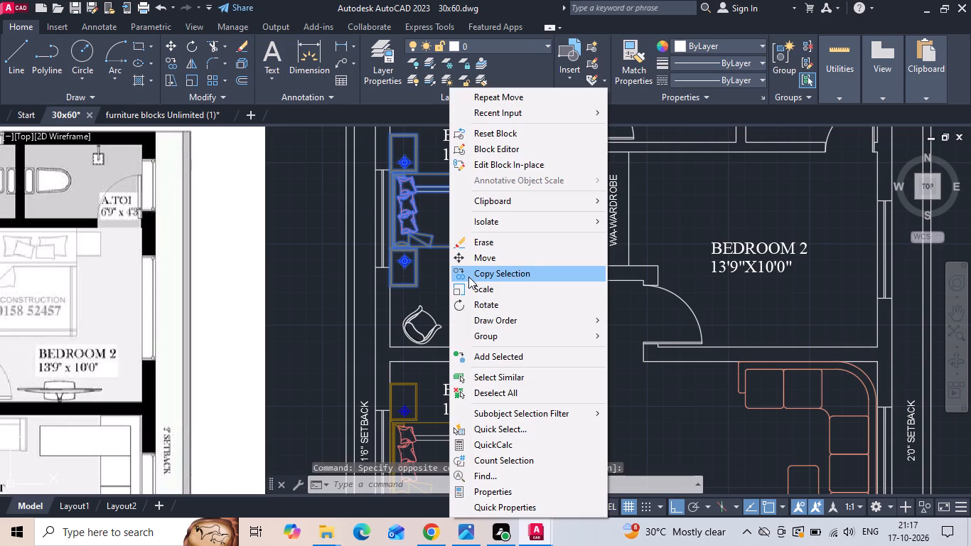
left_click_drag(451, 194, 482, 194)
left_click(754, 189)
key("Escape")
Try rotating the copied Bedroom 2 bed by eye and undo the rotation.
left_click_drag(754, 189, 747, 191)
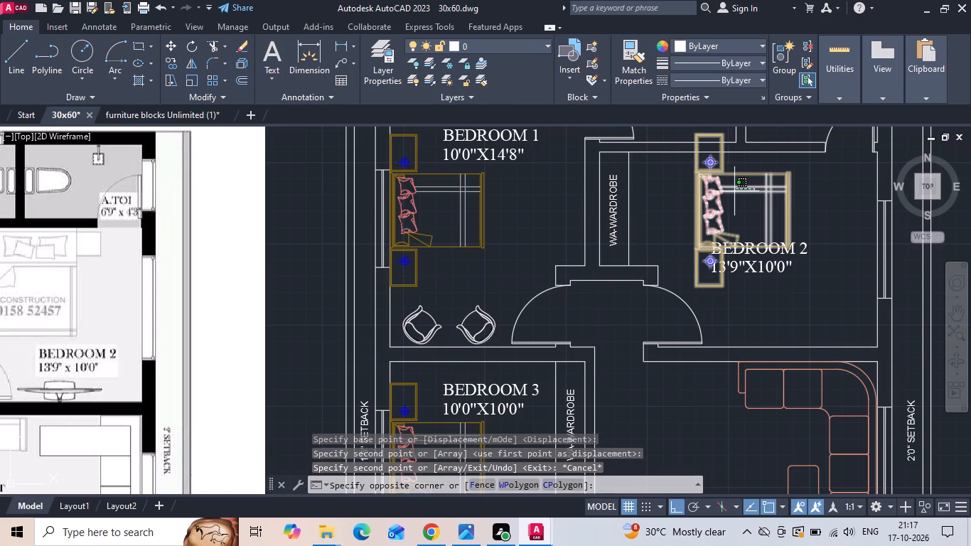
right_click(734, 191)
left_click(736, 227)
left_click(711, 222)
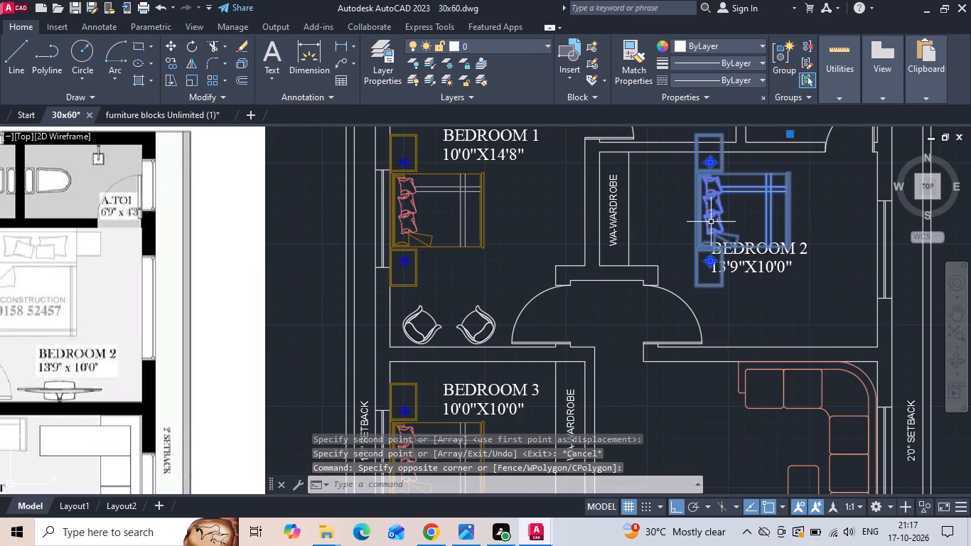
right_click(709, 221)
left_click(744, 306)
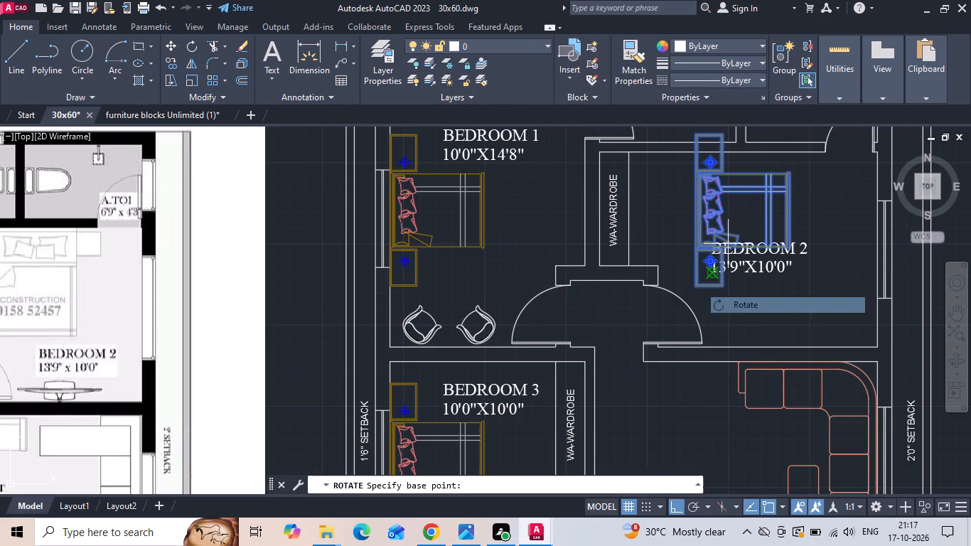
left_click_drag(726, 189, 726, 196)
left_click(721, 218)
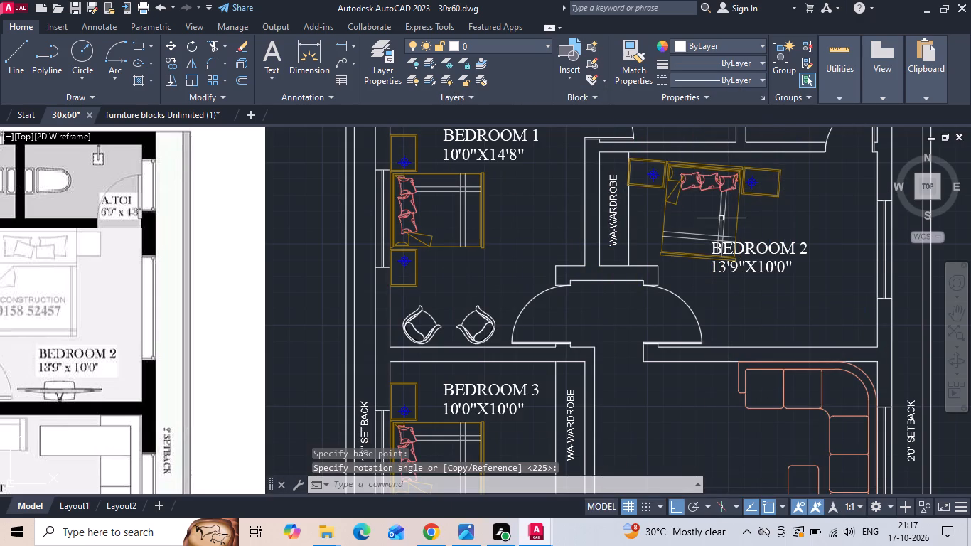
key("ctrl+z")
Rotate the copied Bedroom 2 bed to 270° so its headboard faces the toilet wall.
left_click(721, 210)
right_click(721, 208)
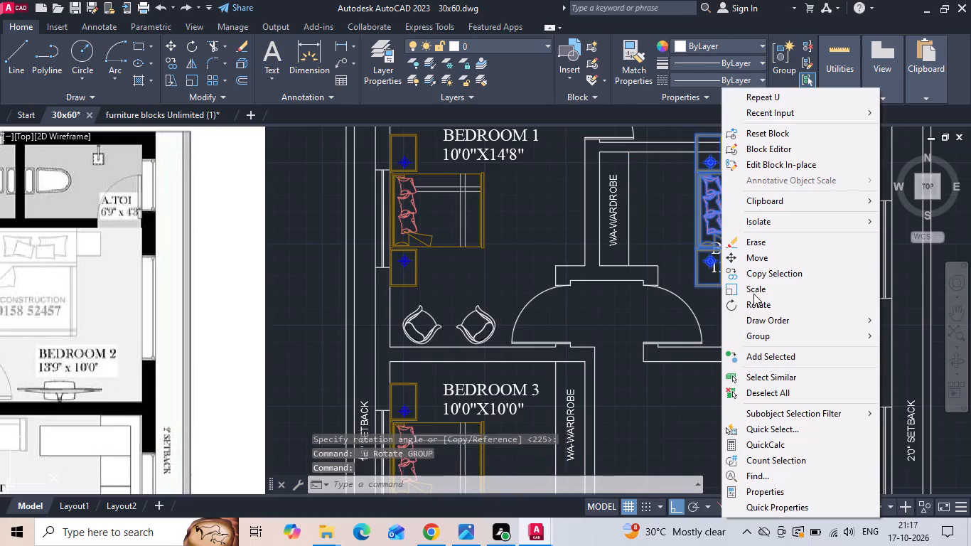
left_click(756, 312)
scroll(763, 174, "up", 1)
left_click_drag(741, 242, 741, 250)
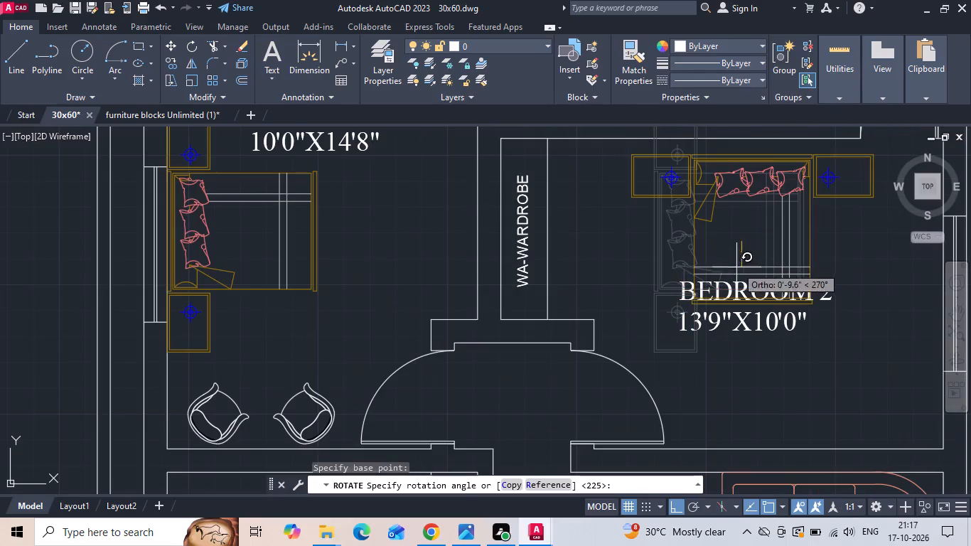
left_click(749, 390)
scroll(750, 392, "down", 3)
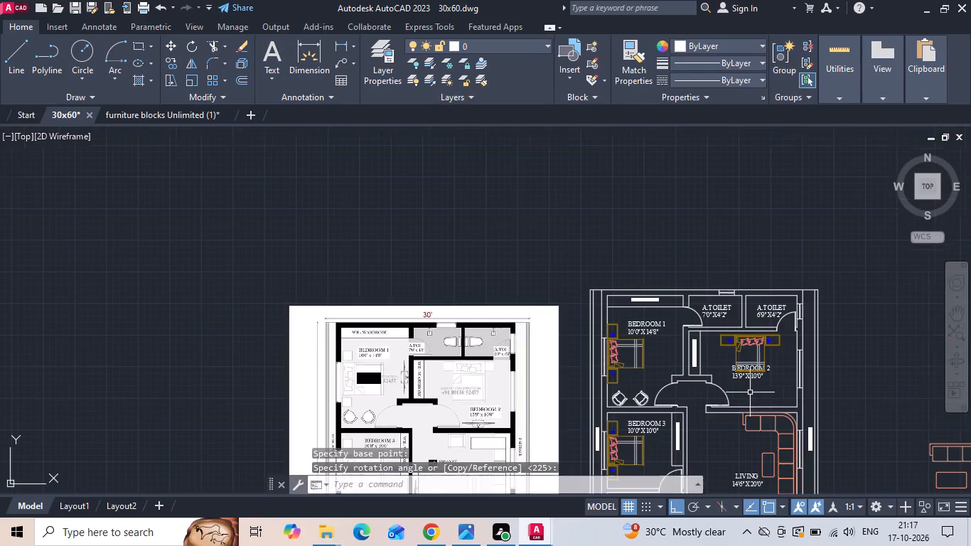
Move the Bedroom 2 bed straight up so its headboard and side tables sit flush against the toilet wall.
scroll(763, 355, "up", 3)
left_click(810, 317)
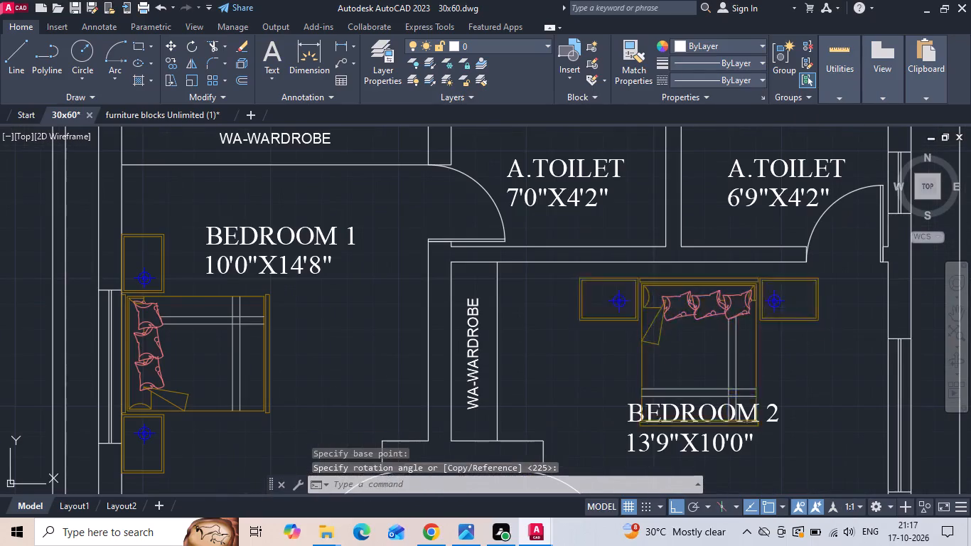
right_click(765, 274)
left_click(788, 255)
scroll(888, 256, "up", 2)
scroll(802, 307, "up", 2)
left_click(729, 262)
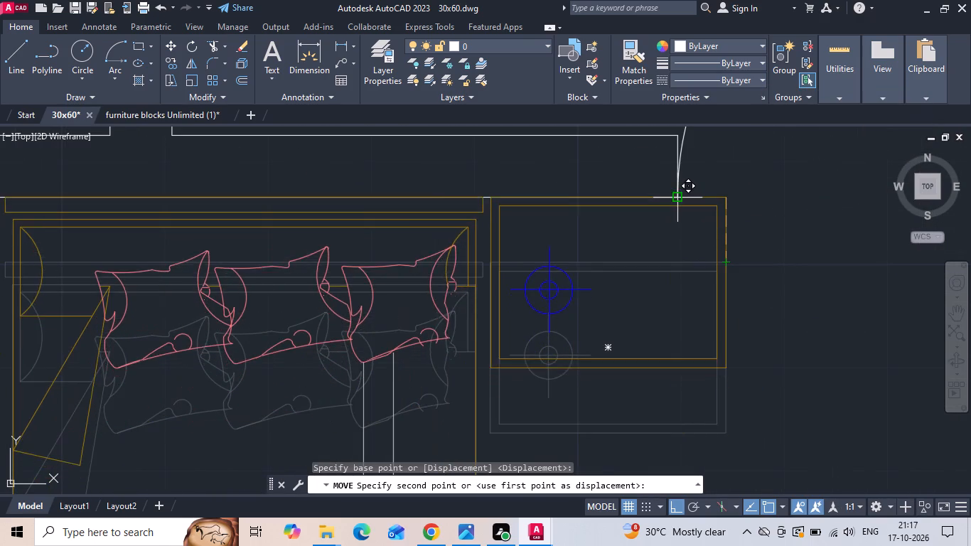
left_click(675, 196)
scroll(615, 237, "down", 4)
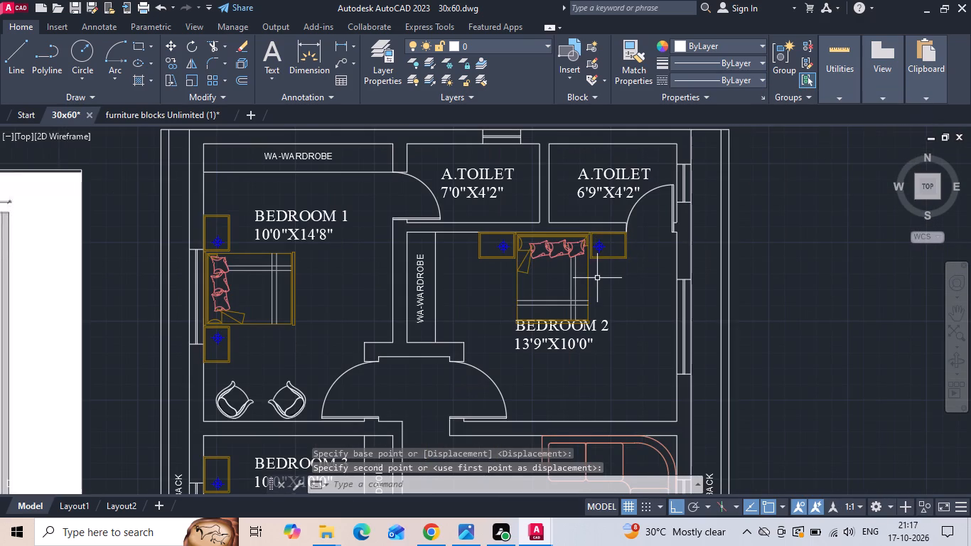
Move the BEDROOM 2 label straight down so it sits clear below the bed.
left_click(581, 338)
right_click(581, 338)
left_click(648, 257)
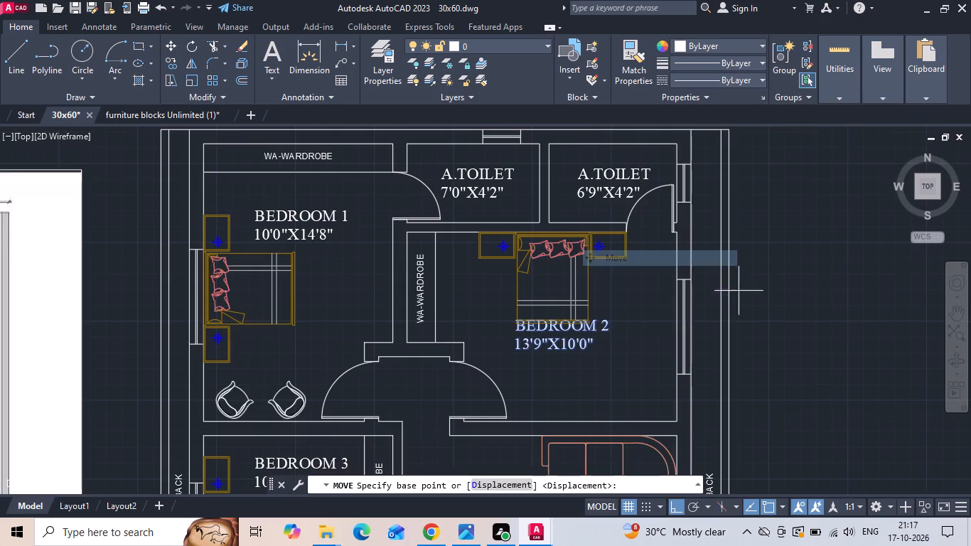
left_click_drag(800, 344, 802, 351)
left_click(802, 366)
Shift the Bedroom 2 bed block about 8" horizontally along the toilet wall toward the wardrobe.
left_click(600, 297)
left_click(535, 284)
right_click(535, 284)
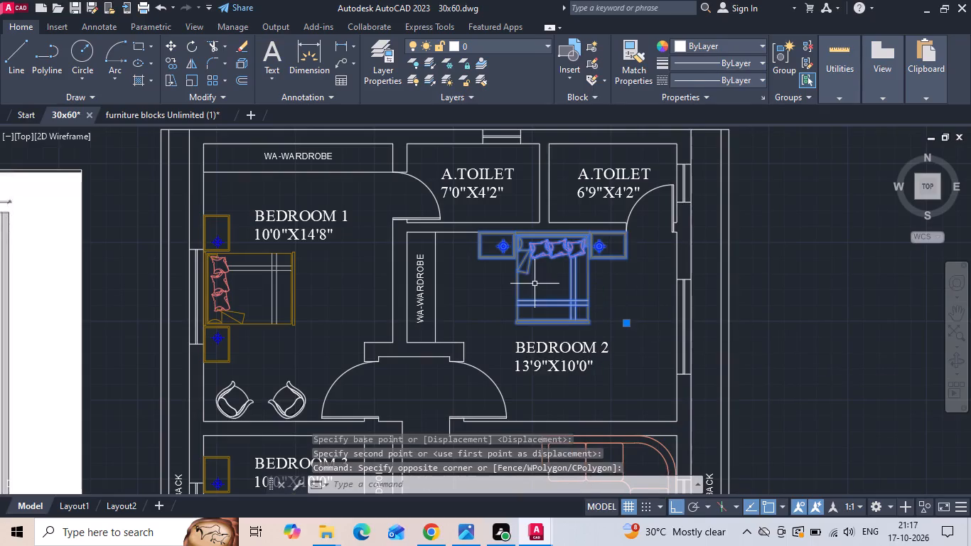
left_click(553, 264)
left_click(800, 291)
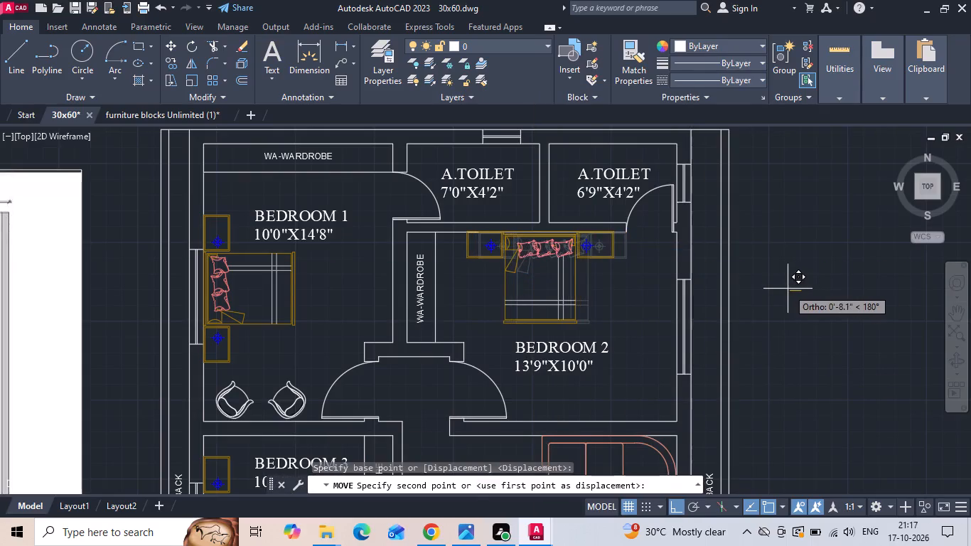
left_click(787, 289)
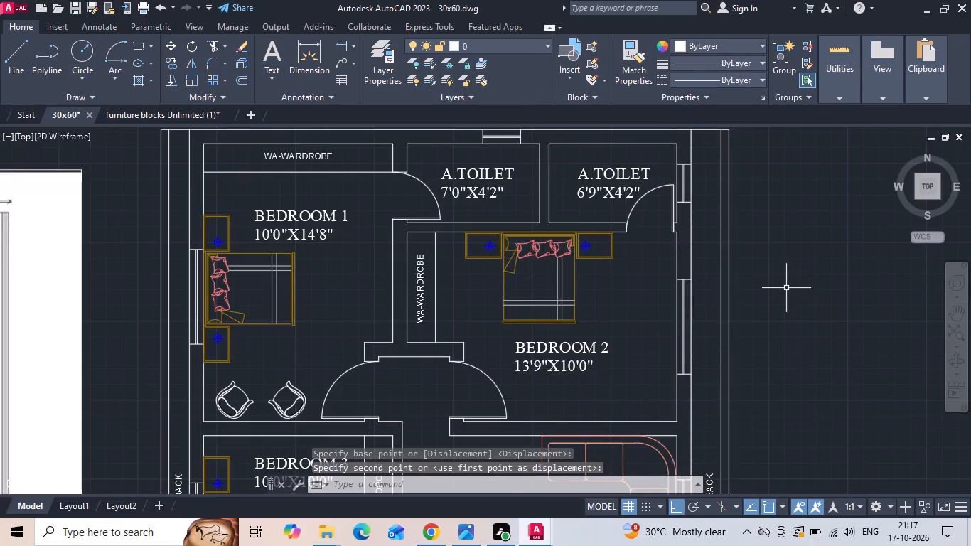
Move the single armchair from the spare sofa blocks outside the plan into the open area between dining and living.
scroll(442, 132, "down", 2)
middle_click_drag(463, 265, 510, 189)
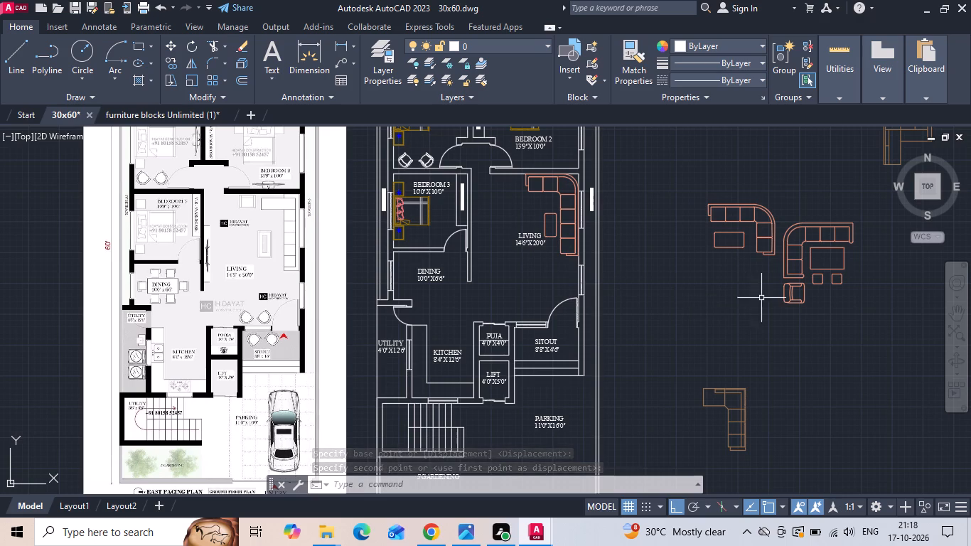
left_click(783, 298)
right_click(783, 298)
left_click(812, 256)
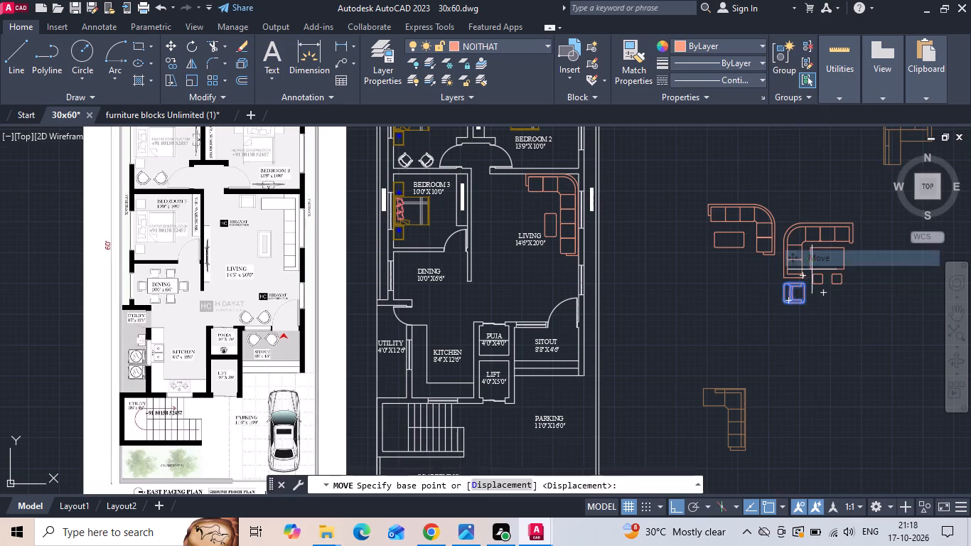
left_click(811, 301)
scroll(634, 268, "up", 1)
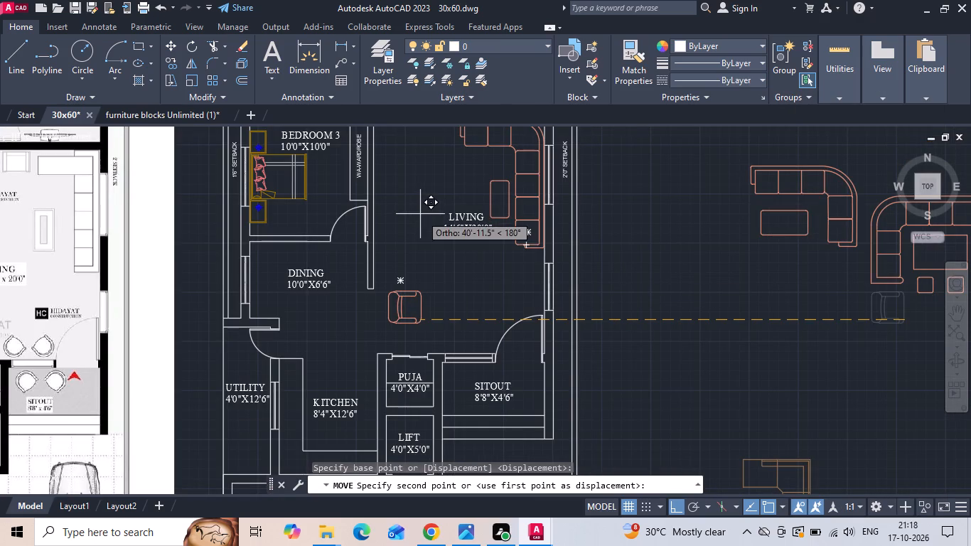
left_click(419, 213)
scroll(463, 284, "down", 1)
key("Escape")
Rotate the armchair to 270° so its back faces the Bedroom 2 side of the living room.
scroll(445, 306, "up", 1)
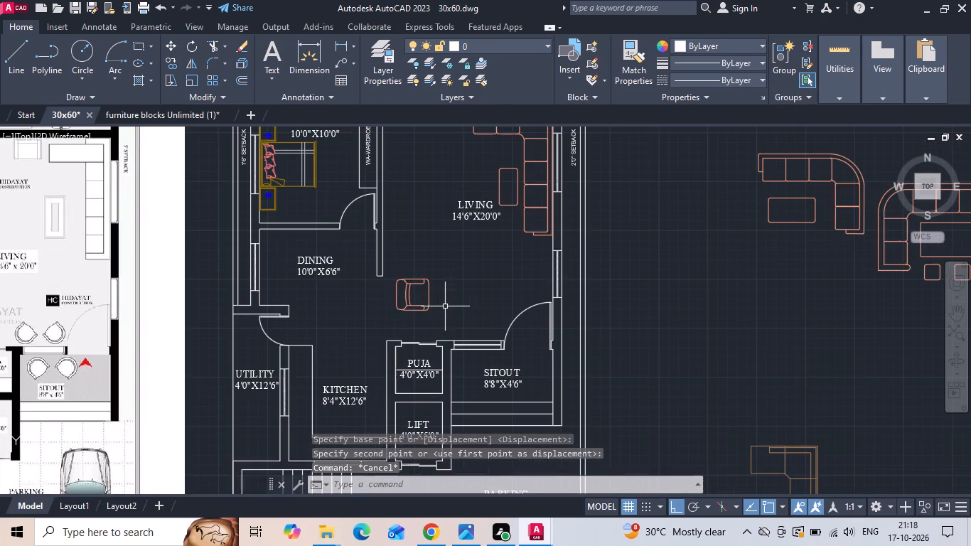
left_click(431, 296)
left_click(412, 277)
right_click(412, 277)
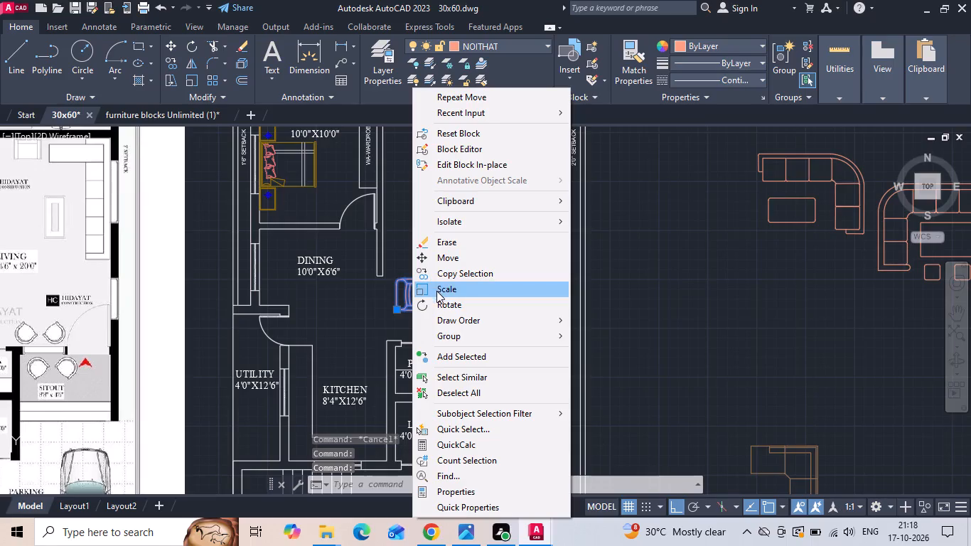
left_click(438, 299)
left_click(438, 262)
left_click(437, 286)
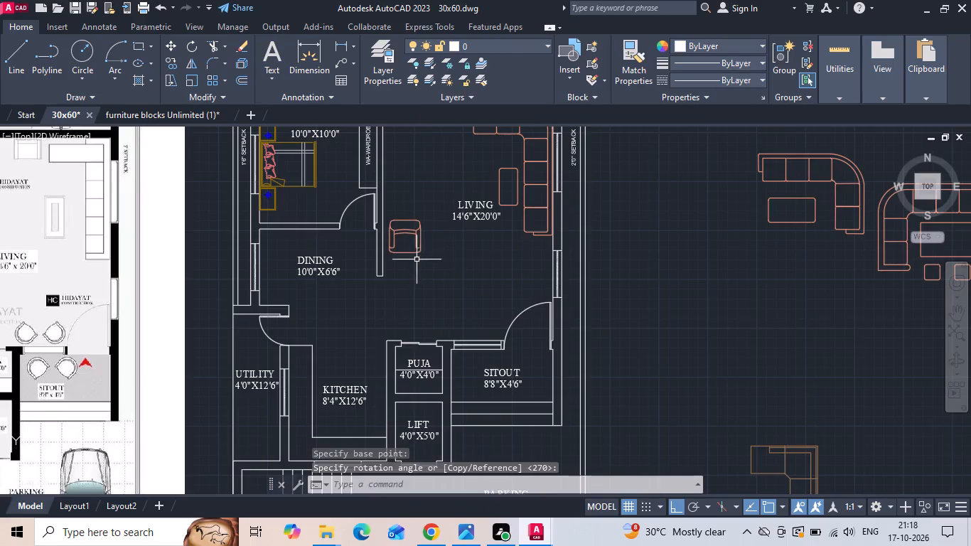
Move the armchair straight up about 9' to just below the wall between the living room and Bedroom 2.
left_click(415, 257)
left_click(409, 237)
right_click(409, 237)
left_click(429, 255)
middle_click_drag(420, 235, 451, 367)
left_click_drag(449, 348, 449, 338)
scroll(468, 257, "up", 3)
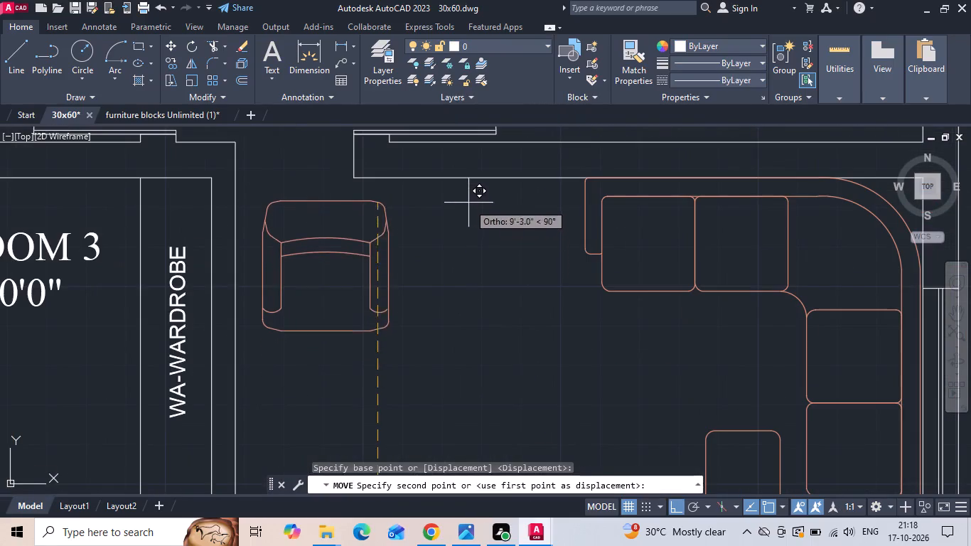
left_click(469, 199)
key("Escape")
Move the armchair so its back sits flush against the living room wall shared with Bedroom 2.
left_click_drag(464, 209, 365, 259)
left_click(306, 285)
right_click(306, 285)
left_click(329, 263)
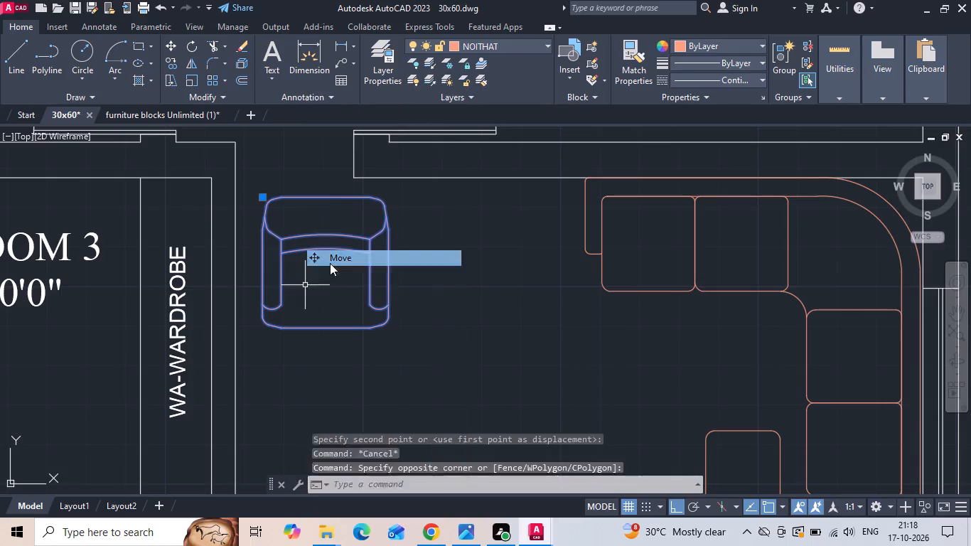
left_click(326, 200)
left_click(375, 181)
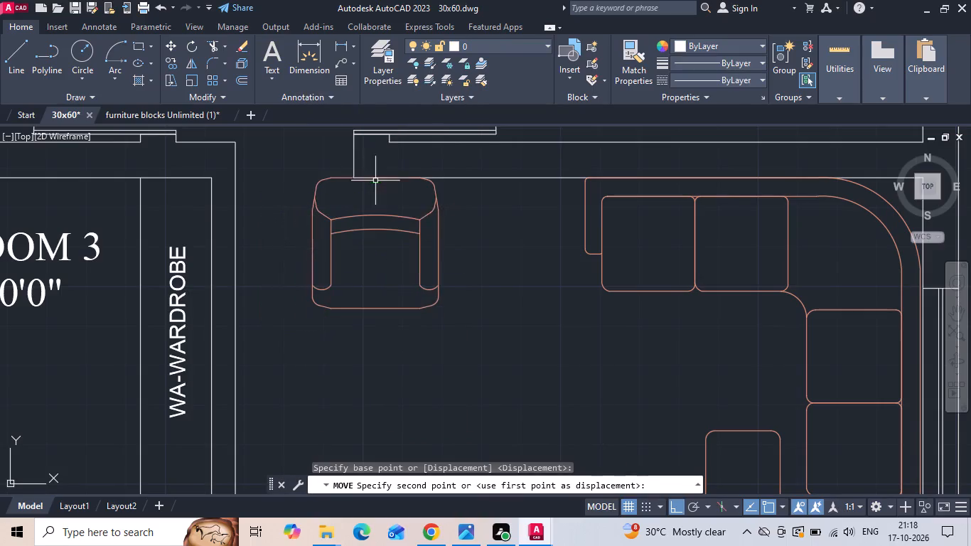
Shift the armchair horizontally along the wall toward the corner sofa, leaving a gap between them.
left_click_drag(483, 225, 421, 259)
left_click(355, 275)
right_click(355, 275)
left_click(395, 252)
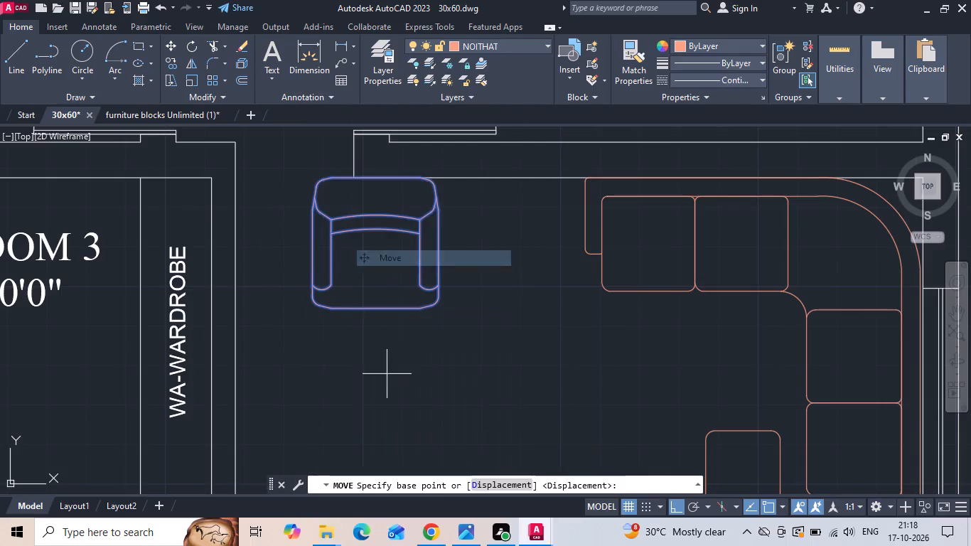
left_click_drag(387, 378, 394, 380)
left_click(468, 381)
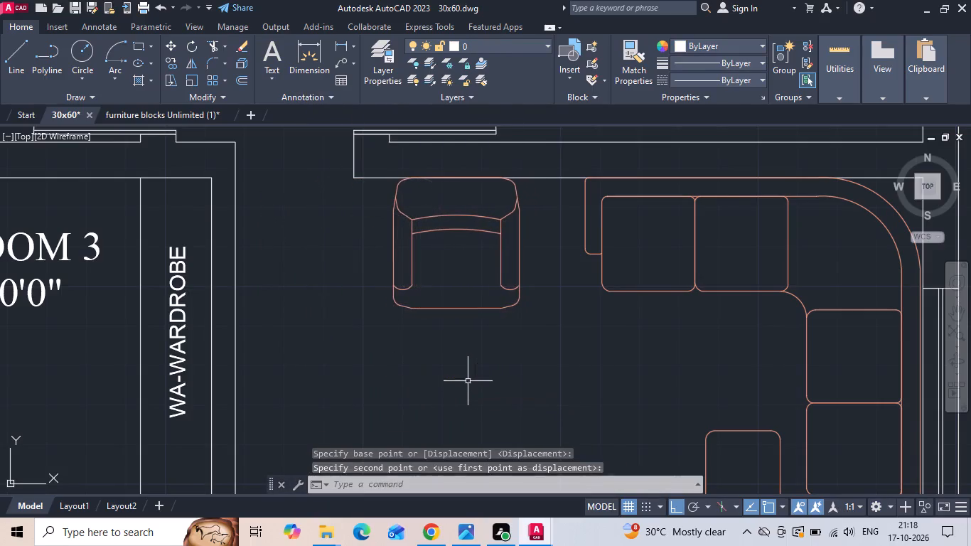
Copy the armchair straight down to the open floor below the LIVING label.
left_click_drag(458, 267, 444, 267)
left_click(404, 322)
right_click(403, 323)
left_click(424, 274)
scroll(436, 184, "down", 3)
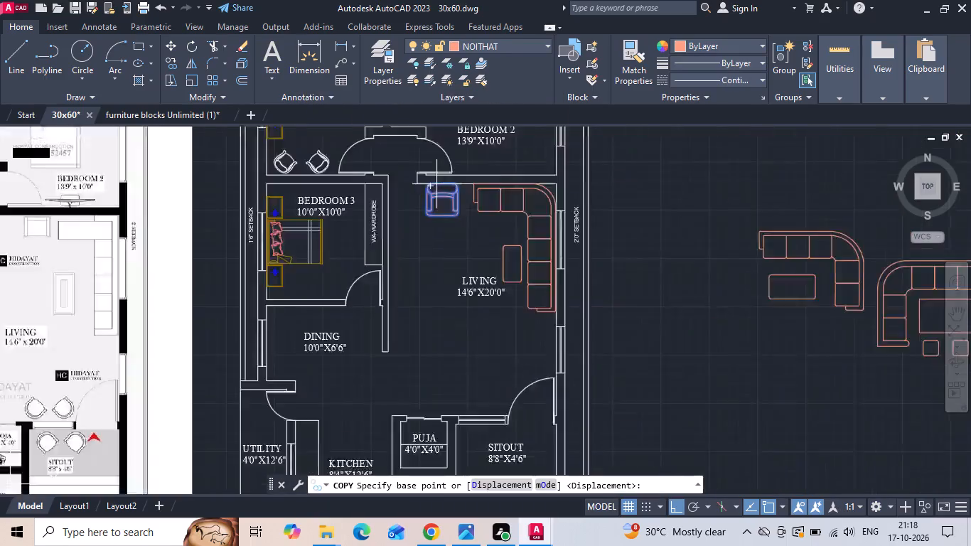
left_click_drag(437, 232, 434, 303)
scroll(458, 345, "up", 2)
left_click(450, 364)
key("Escape")
Rotate the copied armchair to 270° so its back faces the living room's outer window wall.
left_click_drag(500, 294, 451, 287)
left_click(402, 287)
right_click(402, 287)
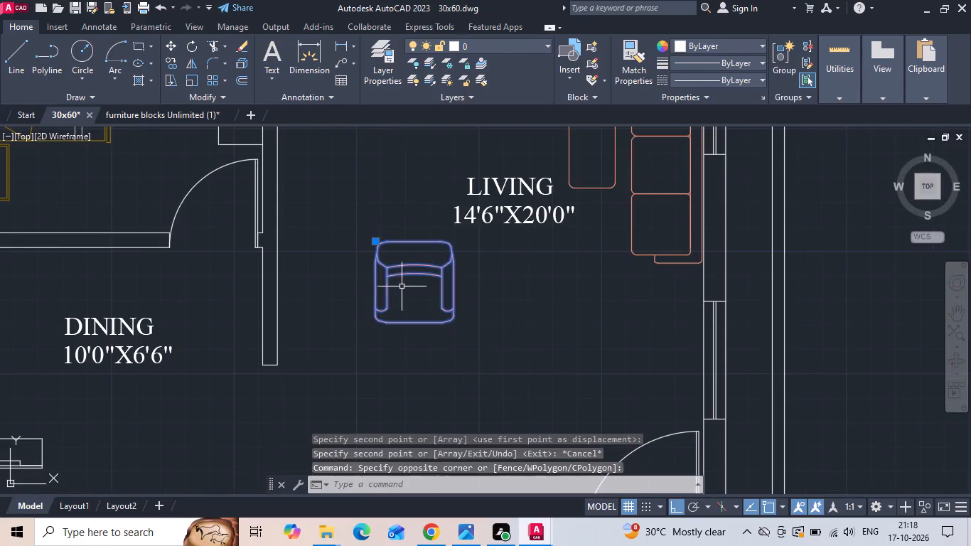
left_click(430, 306)
left_click_drag(431, 305, 427, 323)
left_click(402, 343)
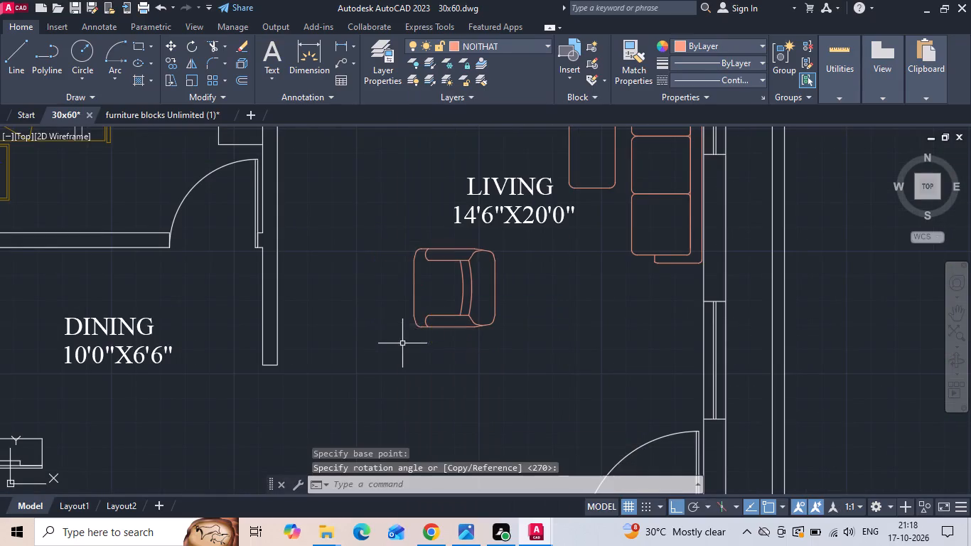
Move the copied armchair flush against the outer window wall, just below the end of the corner sofa.
left_click(470, 365)
left_click(404, 245)
right_click(404, 245)
left_click(448, 259)
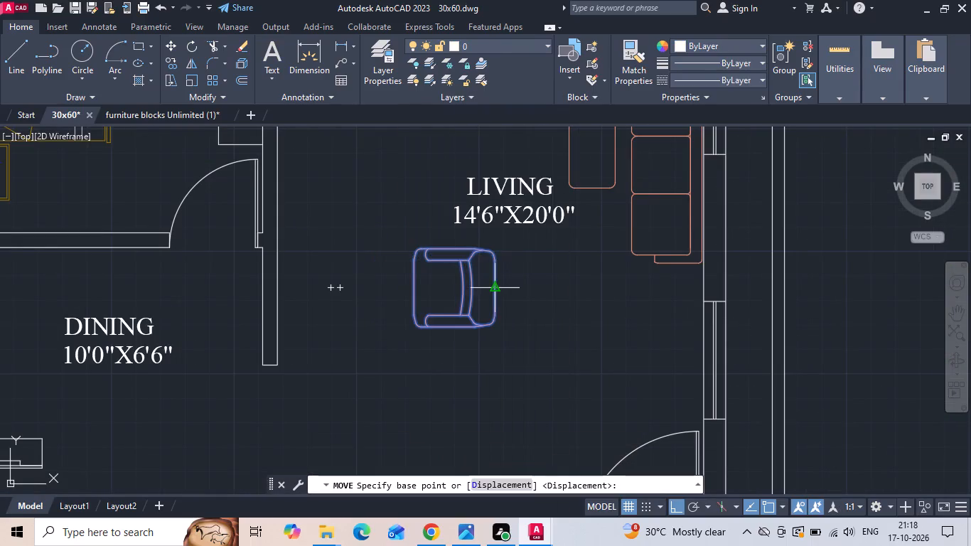
left_click(498, 289)
left_click(702, 323)
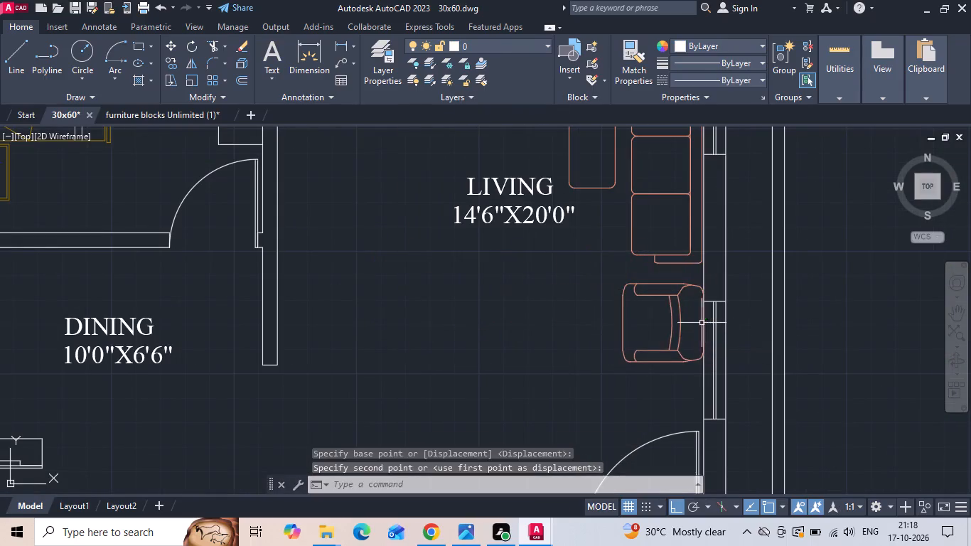
Erase the three leftover sofa blocks lying beside the plan.
scroll(599, 264, "down", 3)
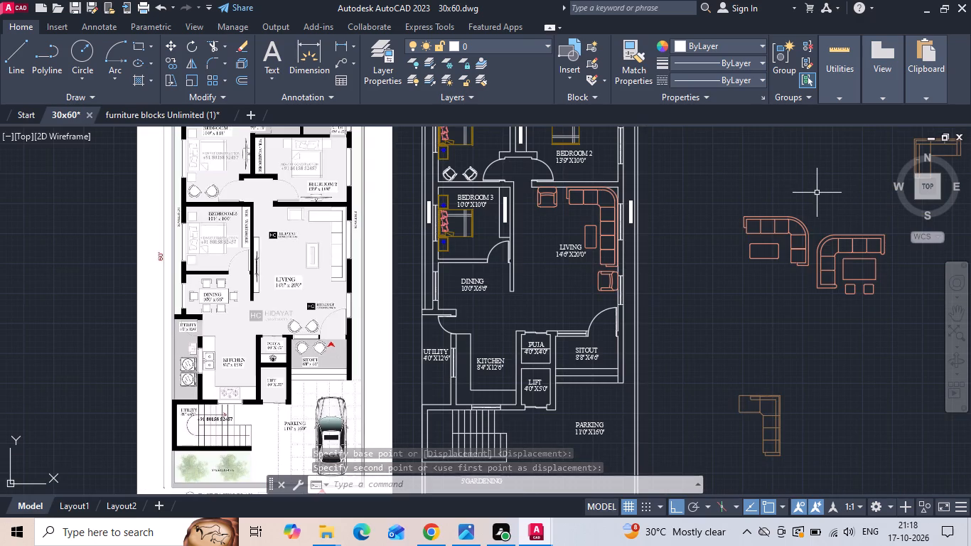
middle_click(700, 333)
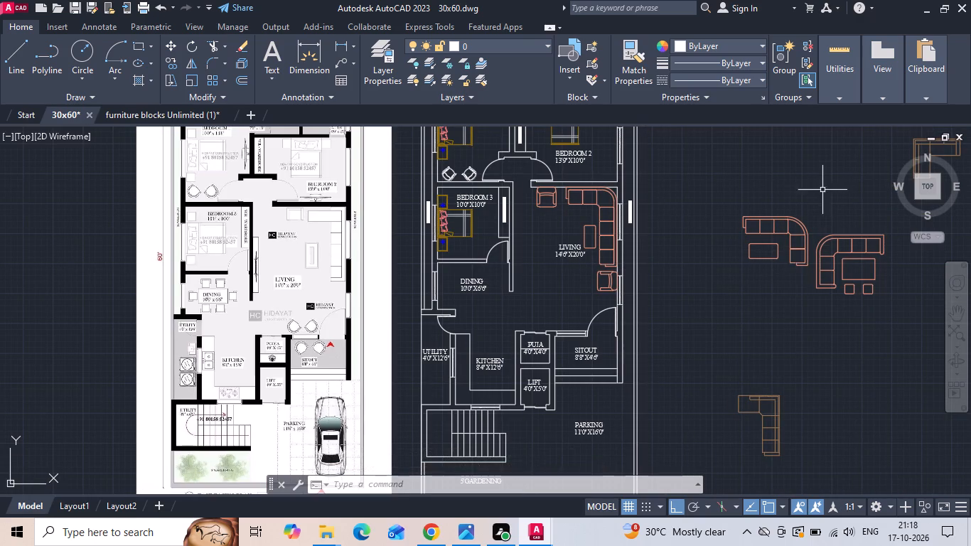
left_click_drag(827, 180, 800, 378)
left_click(759, 471)
key("Delete")
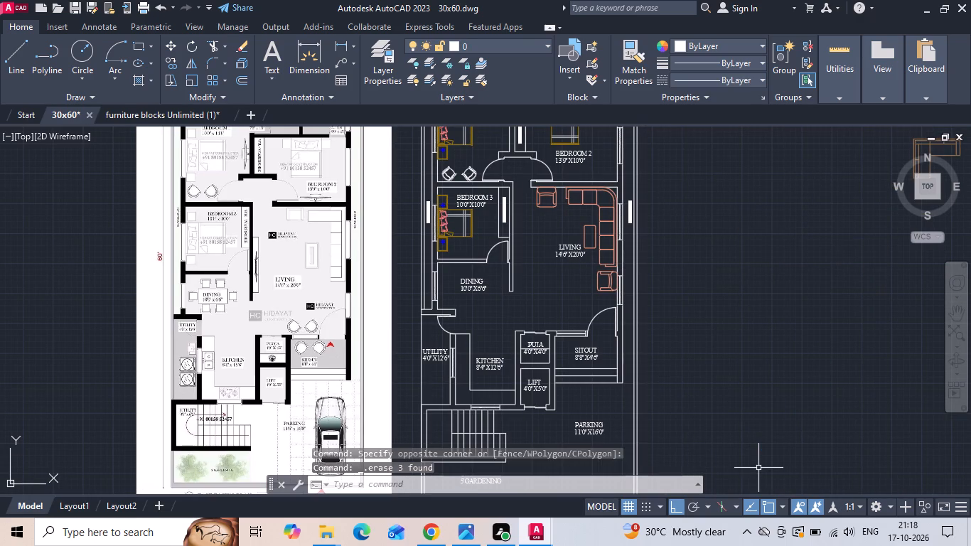
Erase the leftover L-shaped sofa block between the plan and the dining set.
scroll(577, 259, "down", 2)
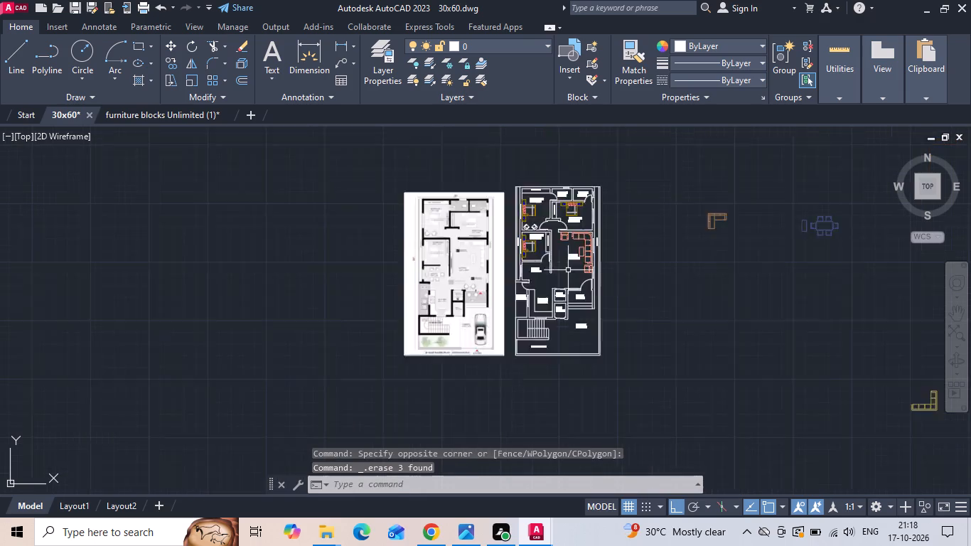
scroll(567, 271, "down", 1)
scroll(678, 272, "up", 2)
left_click_drag(676, 218, 647, 251)
left_click(577, 145)
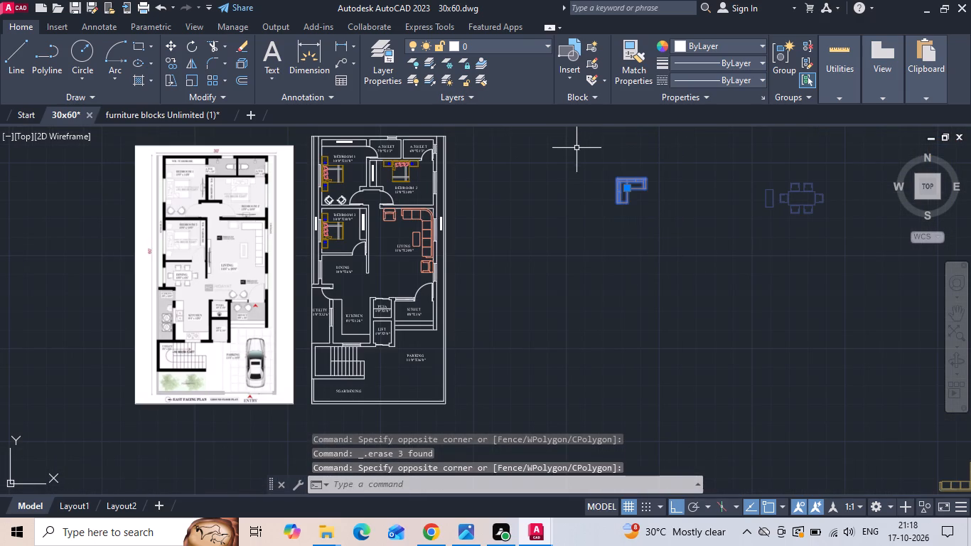
key("Delete")
Explode the six-seat dining set block into separate objects.
left_click(765, 193)
scroll(783, 207, "up", 4)
middle_click_drag(796, 188, 657, 262)
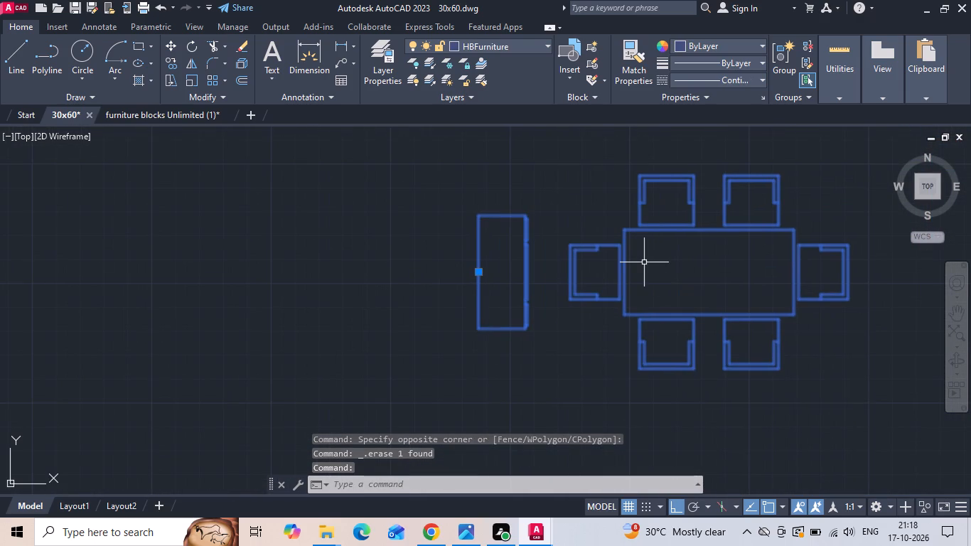
type("X")
key("space")
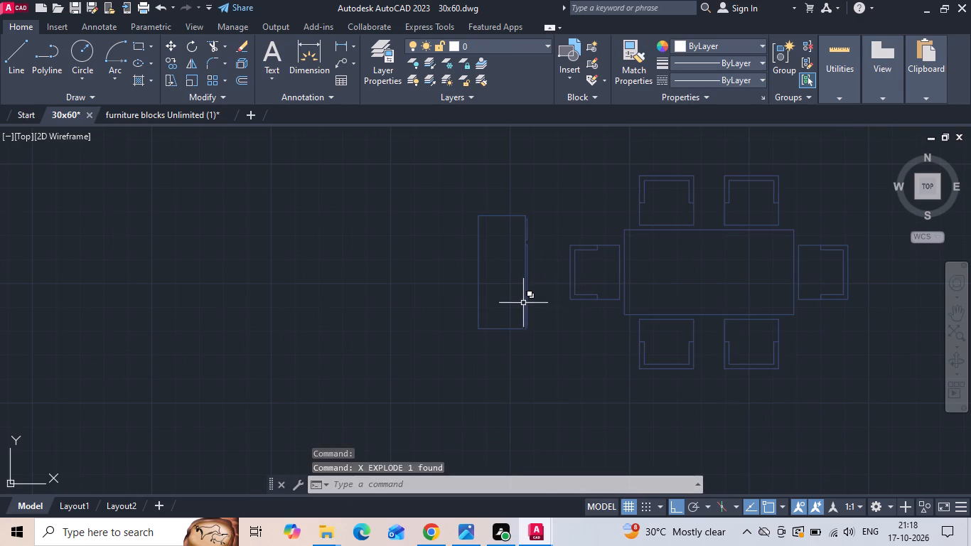
left_click(524, 311)
key("Escape")
Erase the rectangular side cabinet next to the six-seat dining table.
left_click_drag(551, 200, 471, 294)
left_click(395, 366)
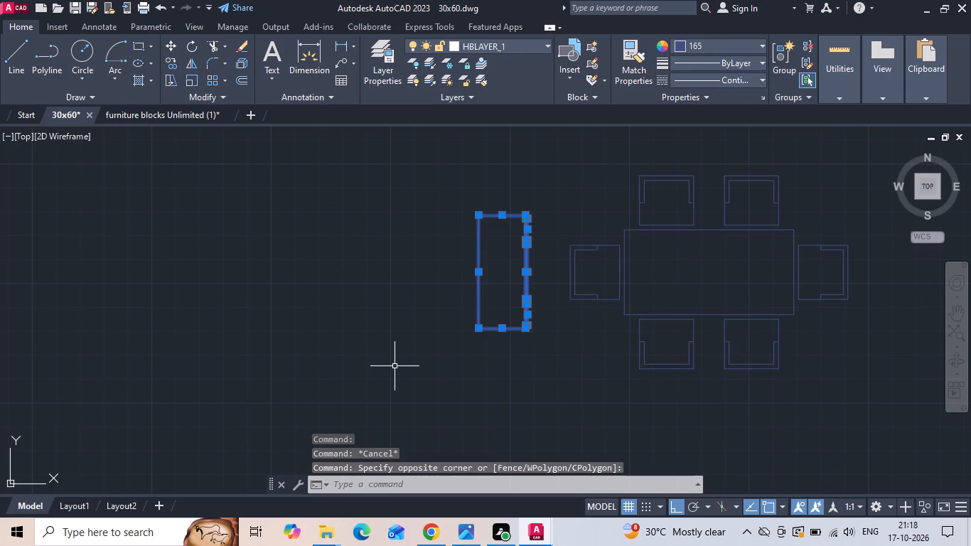
key("Delete")
Move the dining table with its six chairs to the empty area just outside the living room, with Ortho off.
scroll(409, 357, "down", 2)
left_click_drag(471, 374, 577, 312)
left_click(760, 223)
right_click(754, 223)
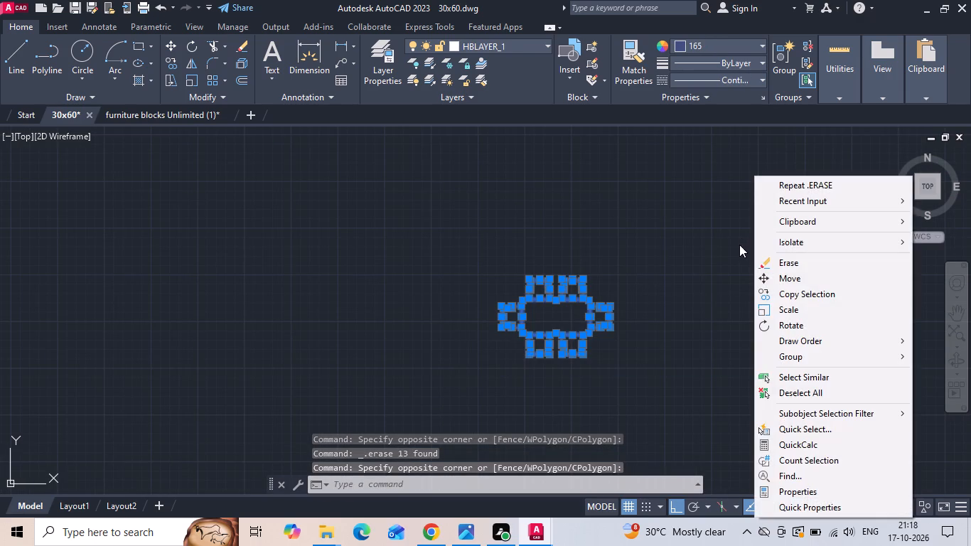
left_click(779, 276)
left_click(557, 314)
scroll(535, 306, "down", 3)
left_click(677, 505)
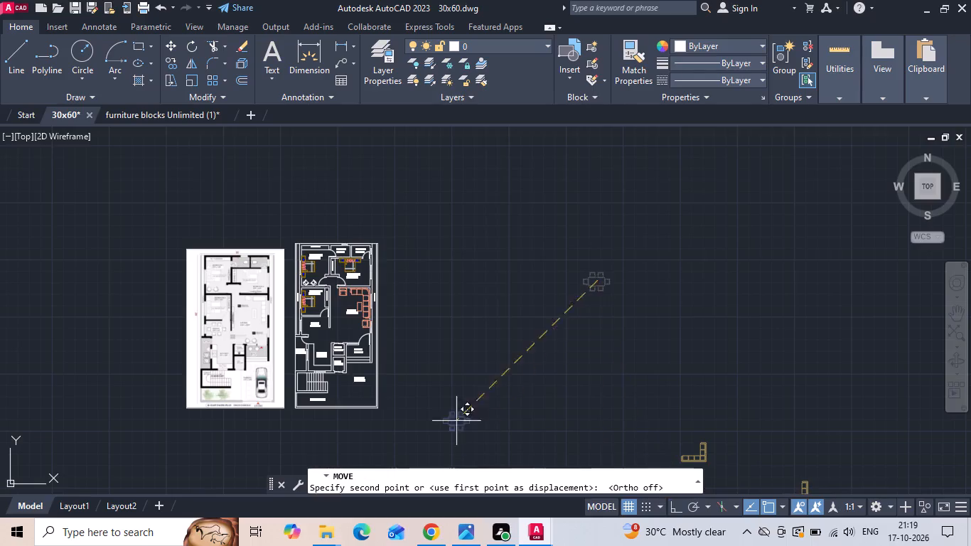
scroll(436, 350, "up", 2)
scroll(119, 287, "up", 2)
middle_click_drag(109, 322, 286, 297)
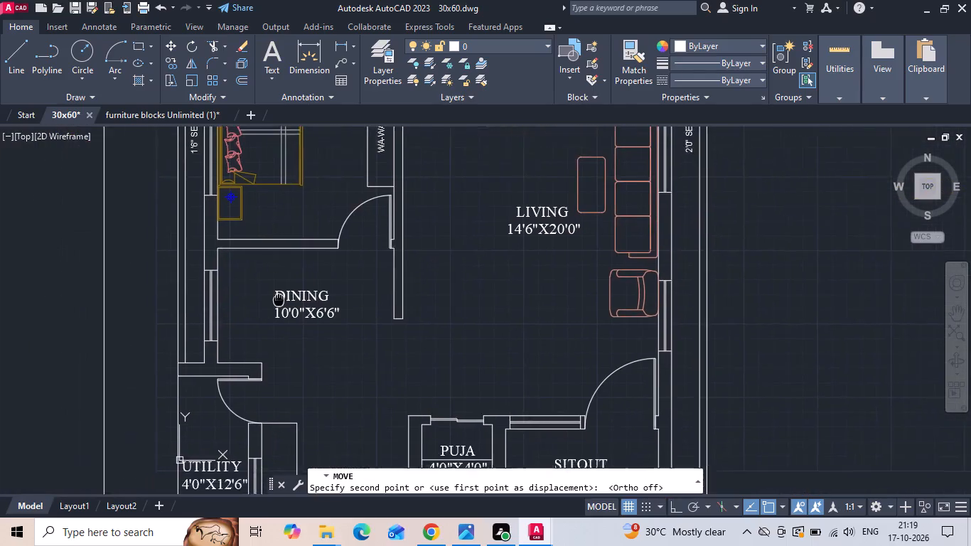
middle_click_drag(286, 297, 382, 274)
scroll(427, 257, "down", 2)
scroll(714, 259, "up", 2)
left_click(645, 267)
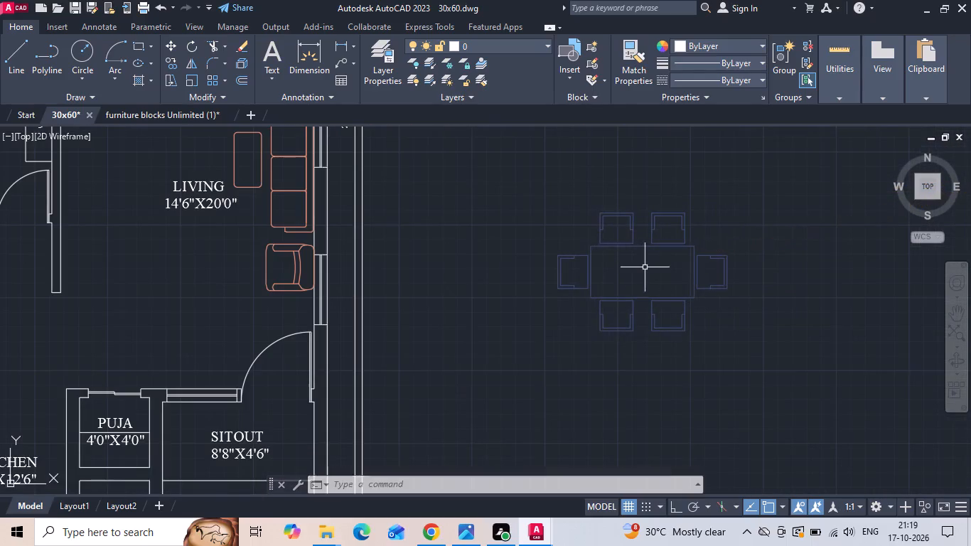
Define the dining table and its six chairs as a block named DIN.
key("b")
key("space")
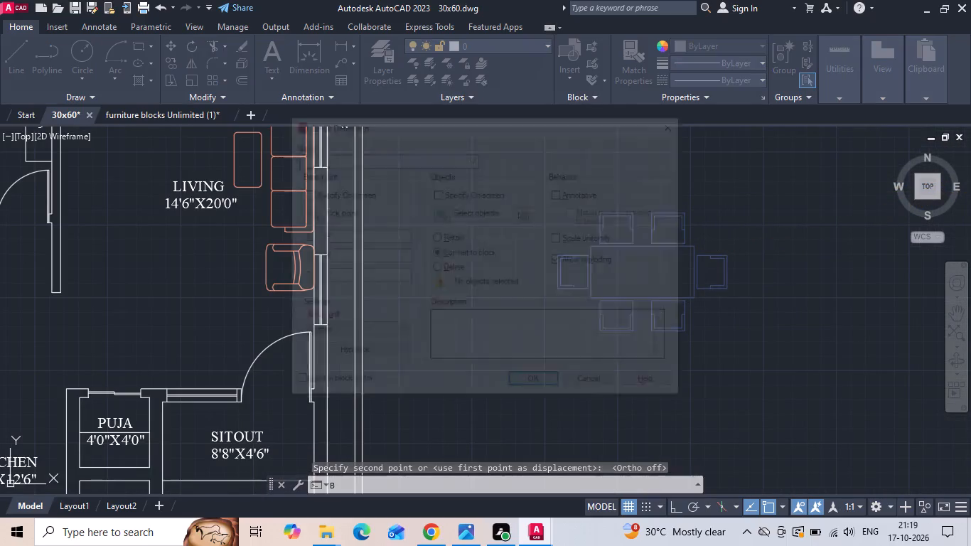
left_click(347, 160)
key("d")
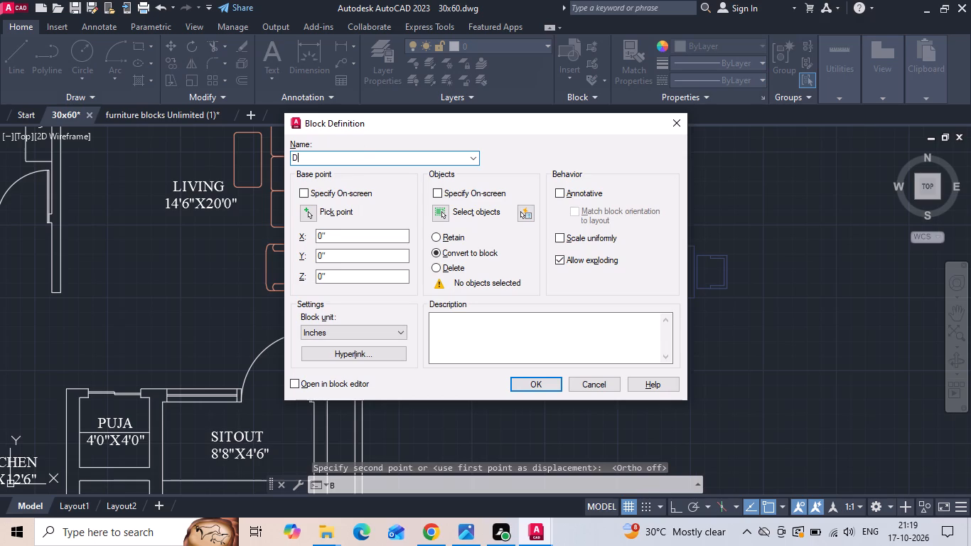
key("i")
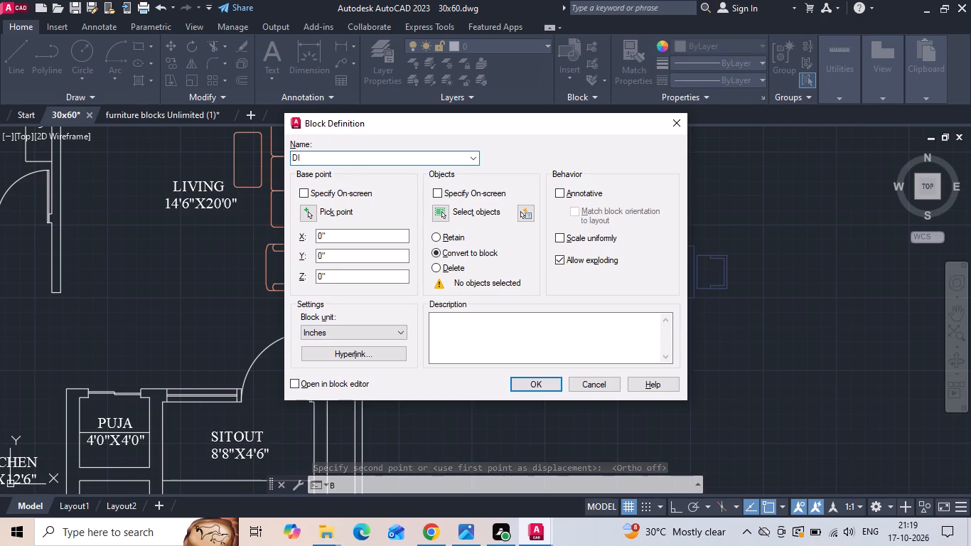
key("n")
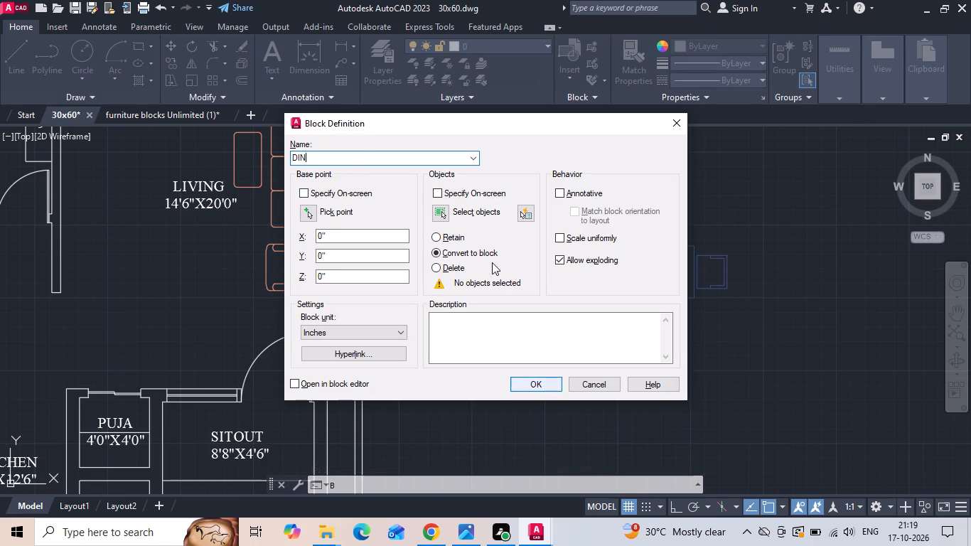
left_click(443, 211)
left_click_drag(483, 341, 498, 345)
left_click(797, 191)
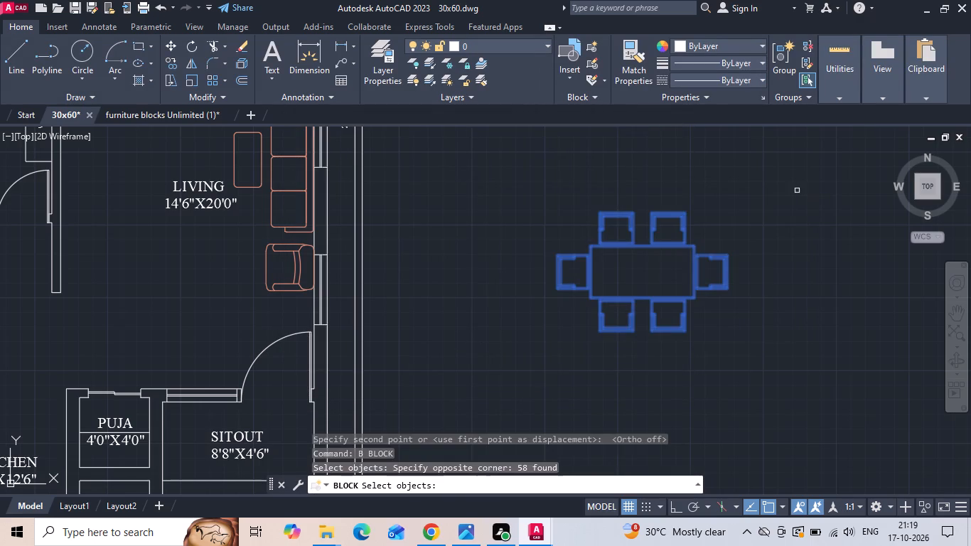
key("space")
left_click(558, 384)
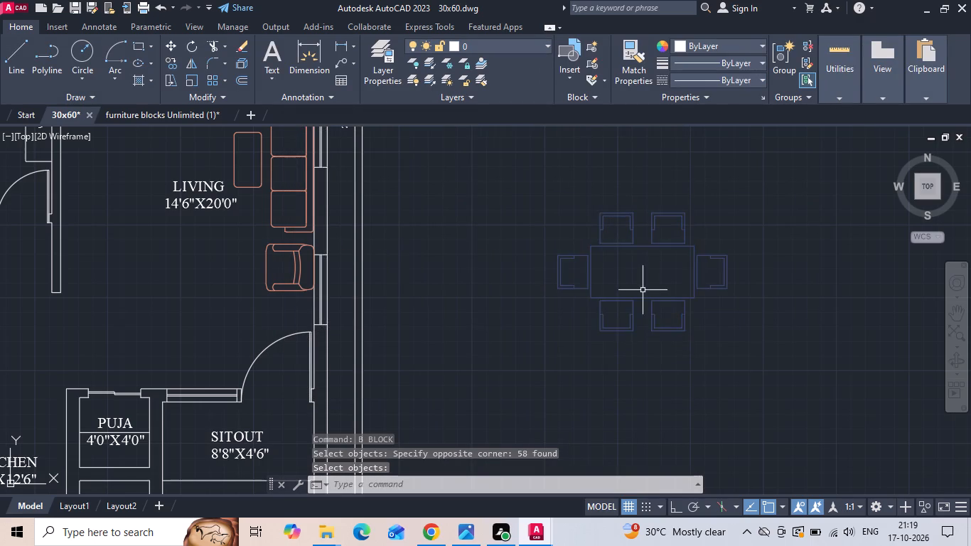
Scale the DIN dining set block down freehand to roughly 60% of its size, using a base point on its table.
left_click_drag(643, 287, 635, 309)
left_click(612, 347)
right_click(610, 348)
left_click(626, 287)
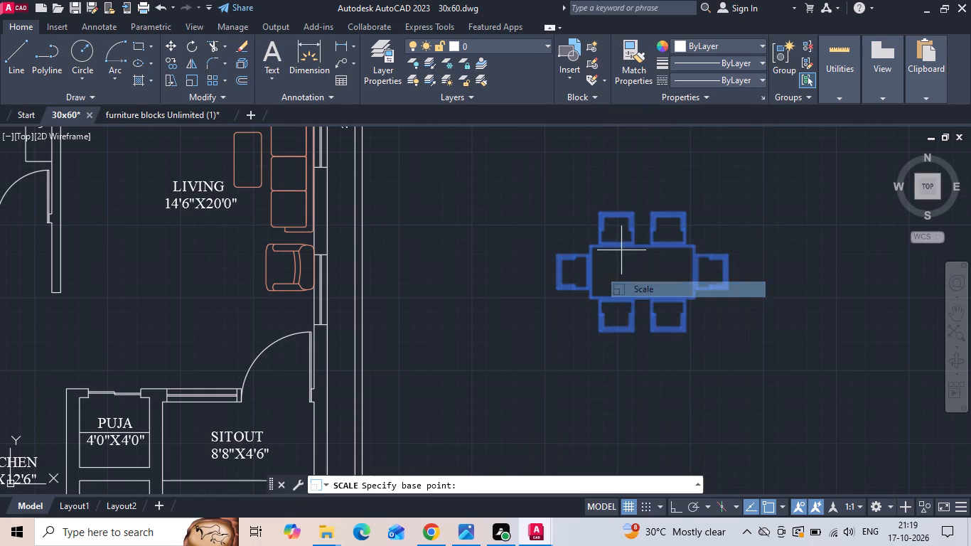
left_click(621, 250)
left_click(621, 300)
Move the reduced dining set into the dining room, with its table over the DINING 10'0"X6'6" label.
left_click_drag(624, 286, 624, 277)
left_click(611, 244)
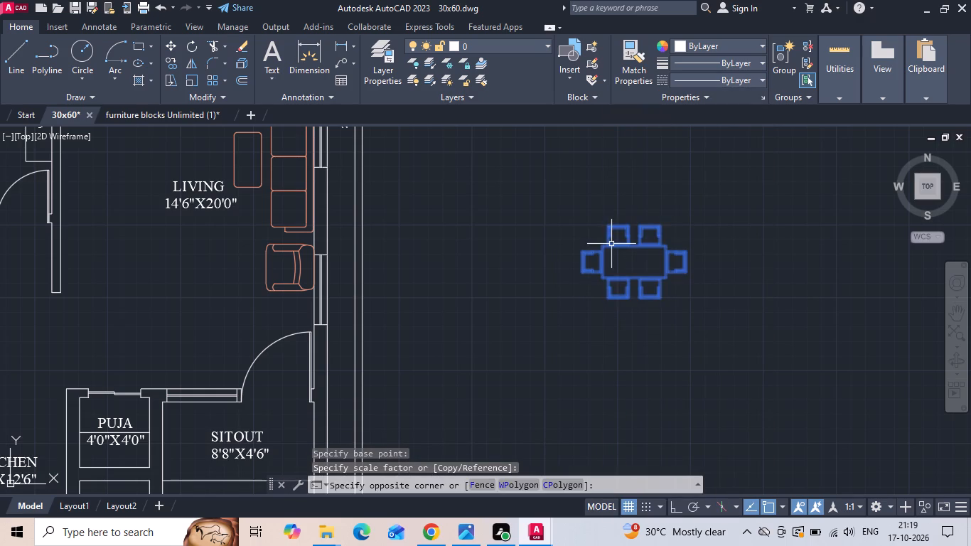
right_click(611, 244)
left_click(631, 257)
left_click_drag(632, 263, 630, 270)
scroll(562, 300, "down", 2)
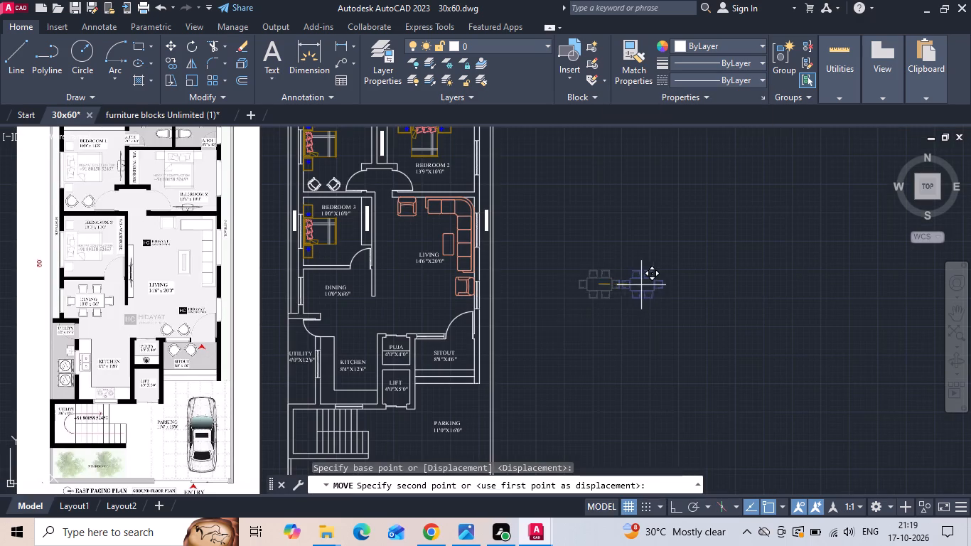
scroll(333, 314, "up", 3)
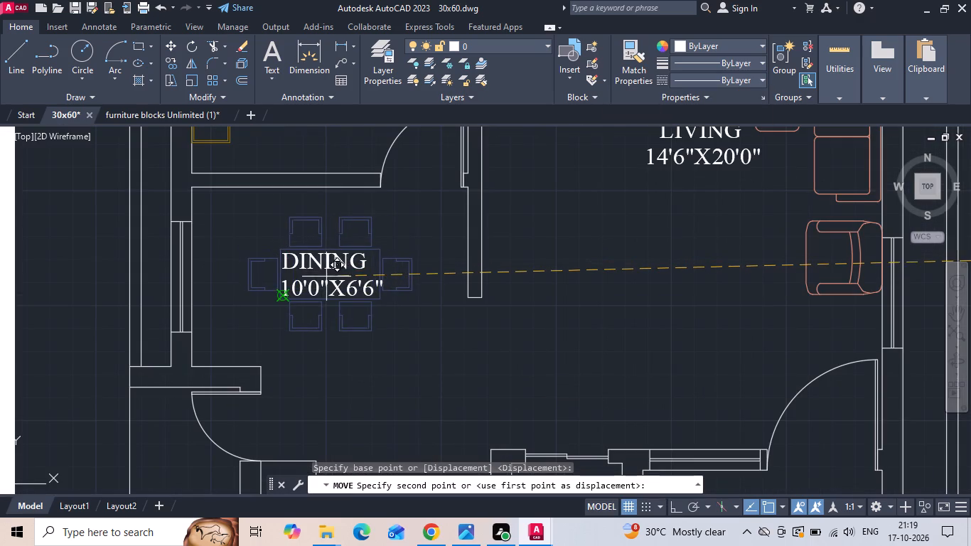
scroll(326, 277, "up", 1)
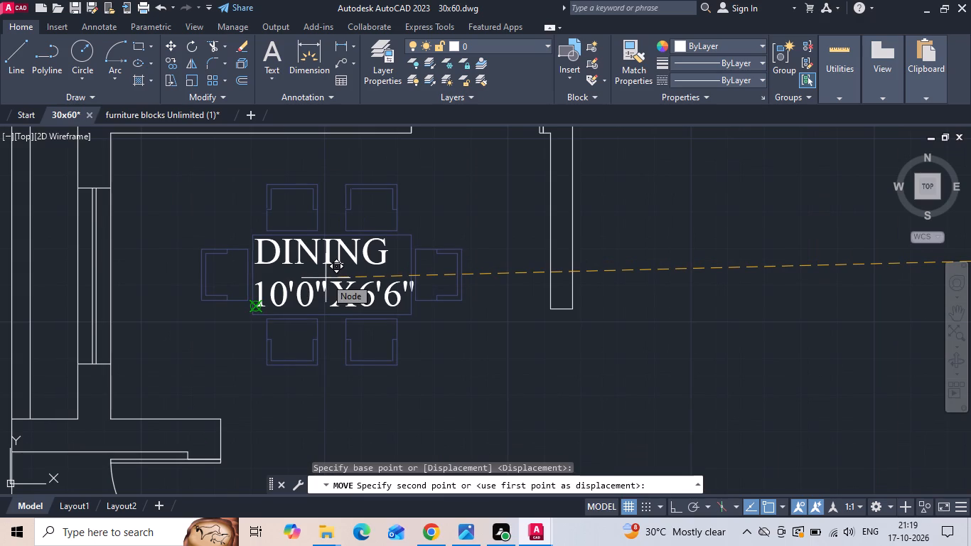
left_click(326, 278)
Move the DINING 10'0"X6'6" label slightly toward the window wall, bringing it closer to the dining table's centre.
scroll(524, 284, "down", 3)
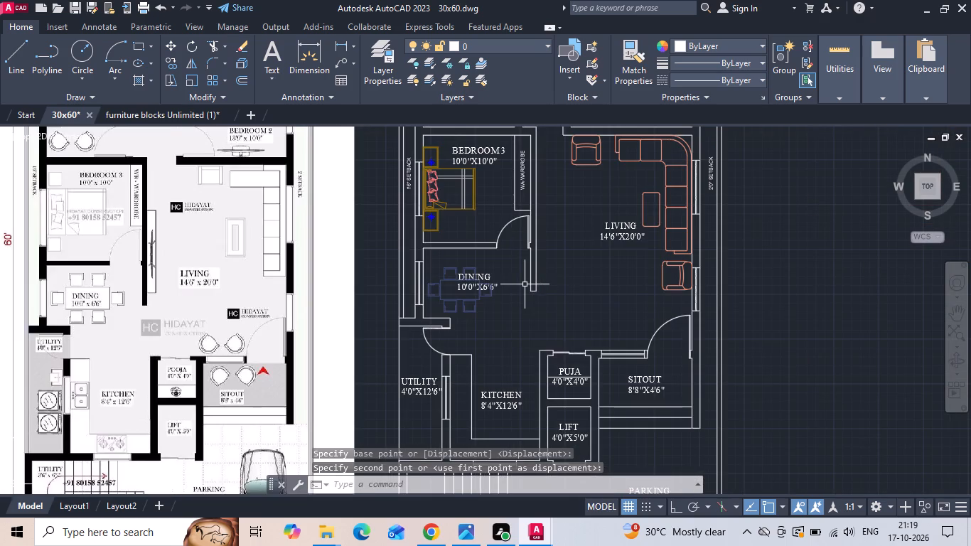
scroll(458, 290, "up", 2)
left_click(463, 282)
right_click(463, 282)
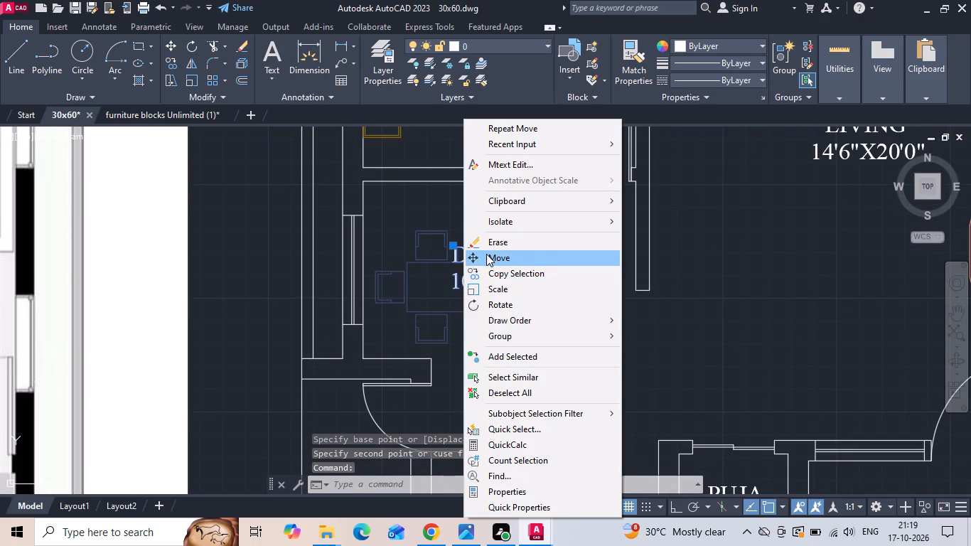
left_click(486, 254)
scroll(473, 277, "up", 1)
left_click(473, 277)
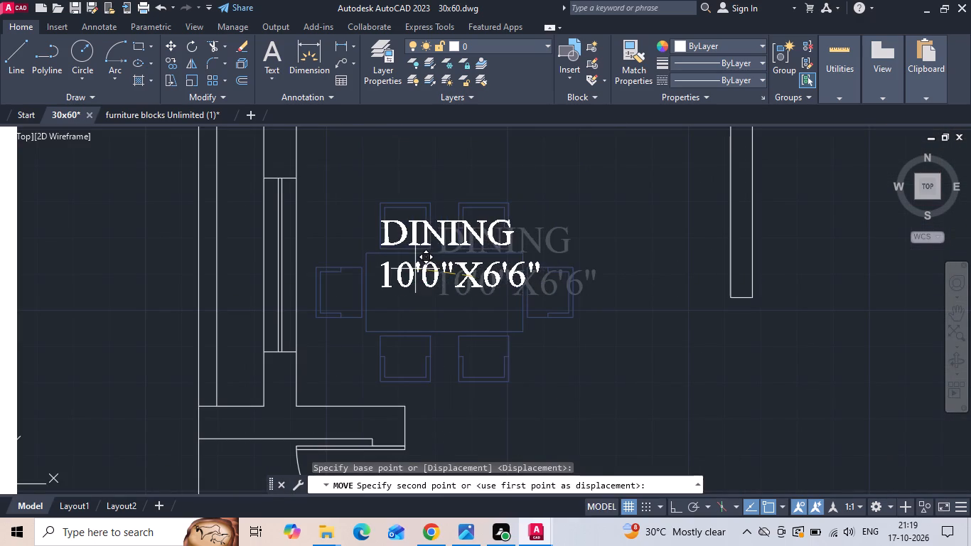
left_click(415, 269)
Move the dining set slightly up so its table frames the DINING label.
left_click_drag(421, 316, 389, 362)
left_click(380, 372)
right_click(380, 373)
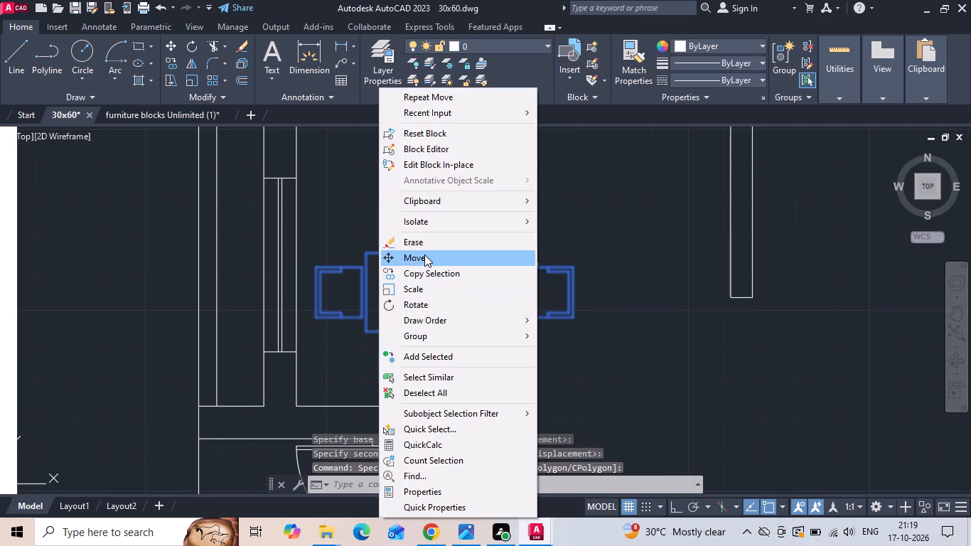
left_click(424, 255)
left_click(638, 225)
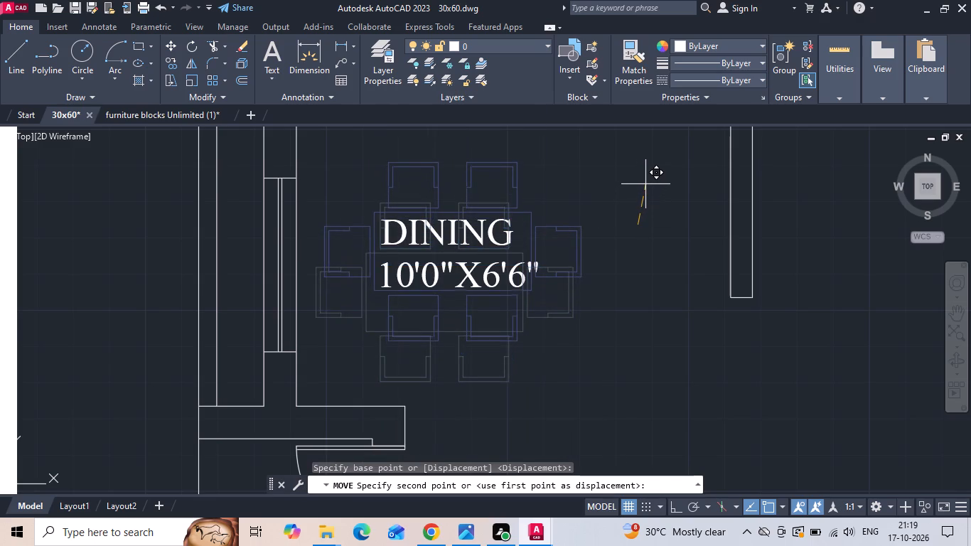
left_click(646, 183)
scroll(500, 225, "down", 1)
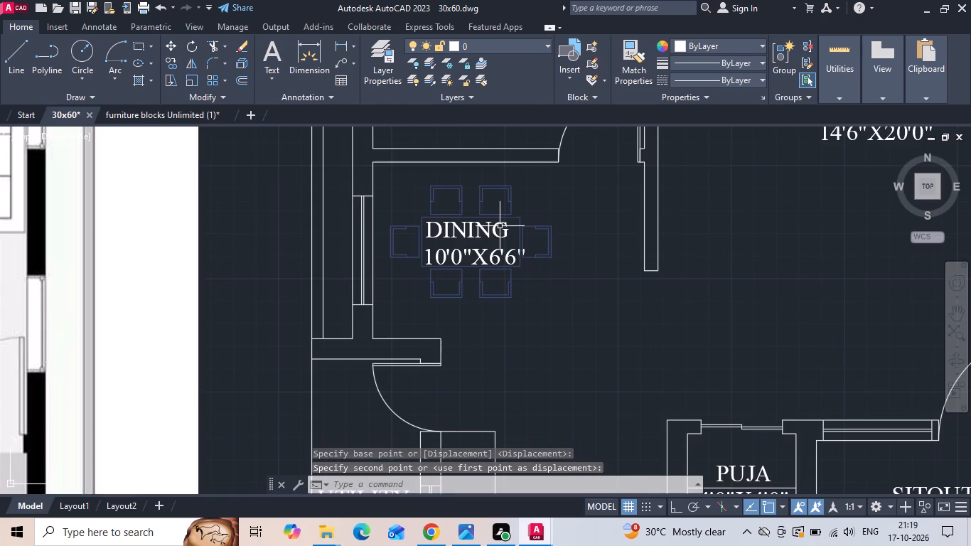
Shift the dining set and its label together slightly down within the dining room.
left_click_drag(483, 250, 477, 267)
left_click(463, 291)
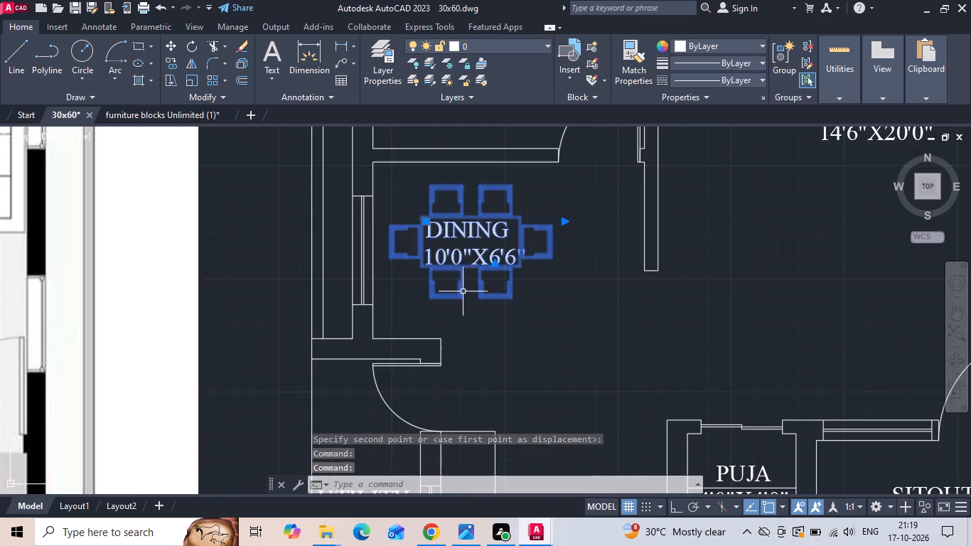
right_click(458, 267)
left_click(501, 276)
left_click(553, 365)
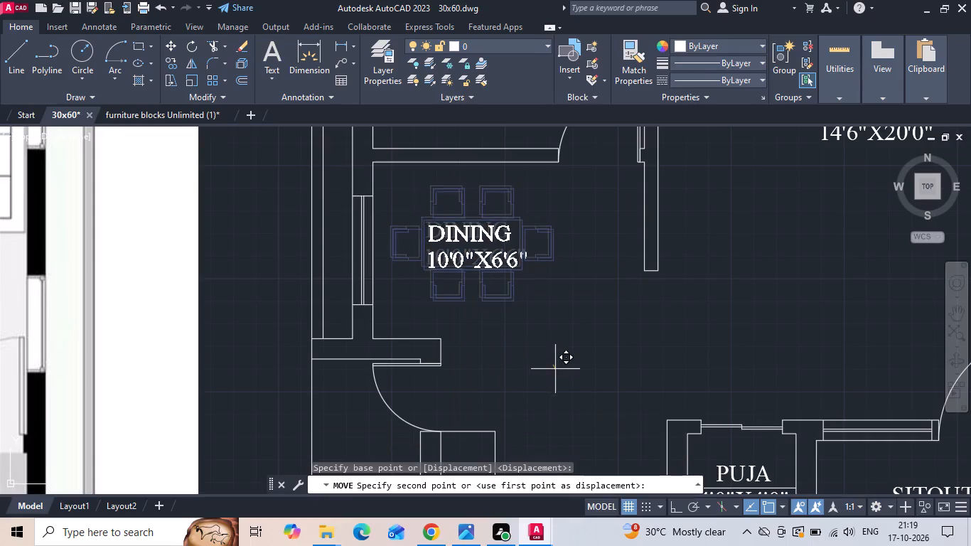
left_click(554, 377)
Copy the two armchairs from Bedroom 1 into the living room, in front of the window in the wall shared with the sitout.
scroll(519, 290, "down", 3)
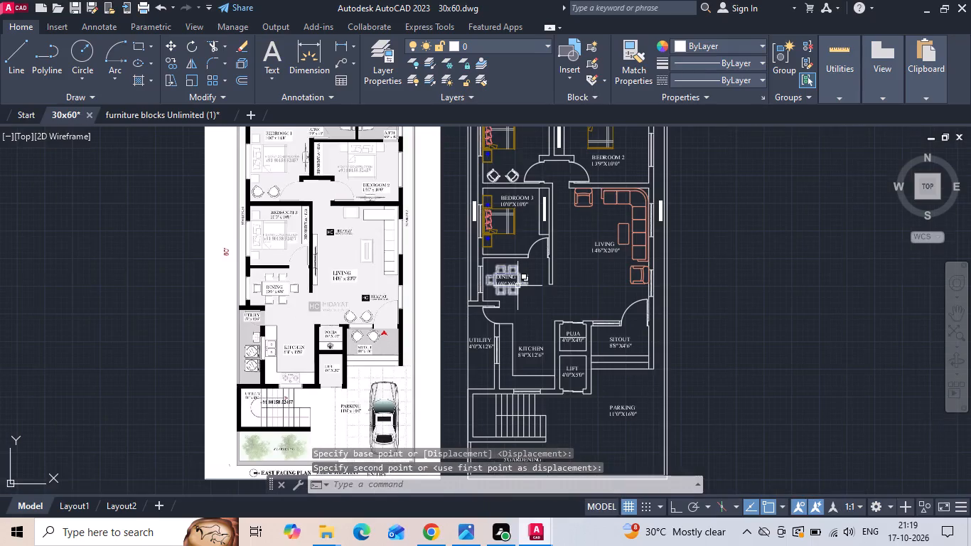
scroll(517, 151, "up", 2)
left_click(521, 203)
left_click(467, 209)
right_click(467, 209)
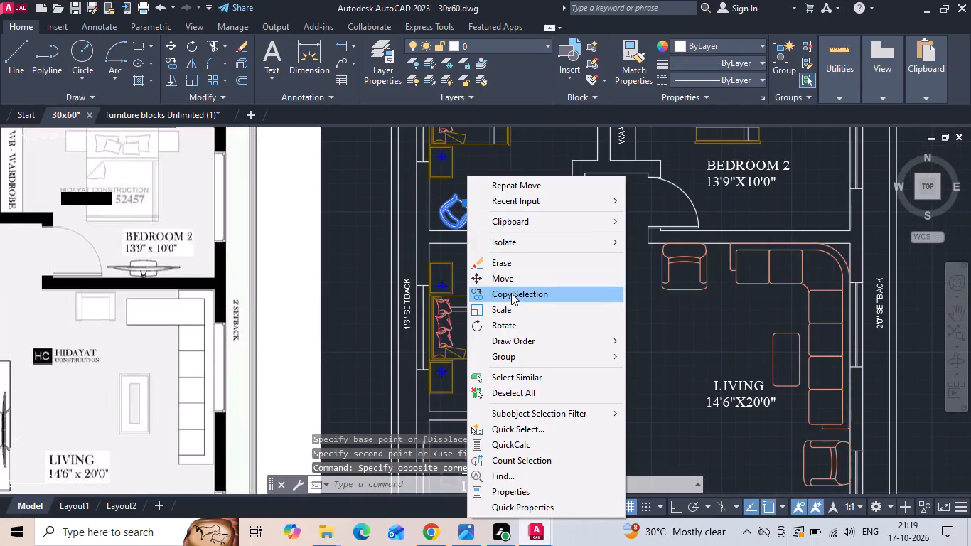
left_click(511, 293)
left_click(485, 228)
scroll(485, 222, "down", 2)
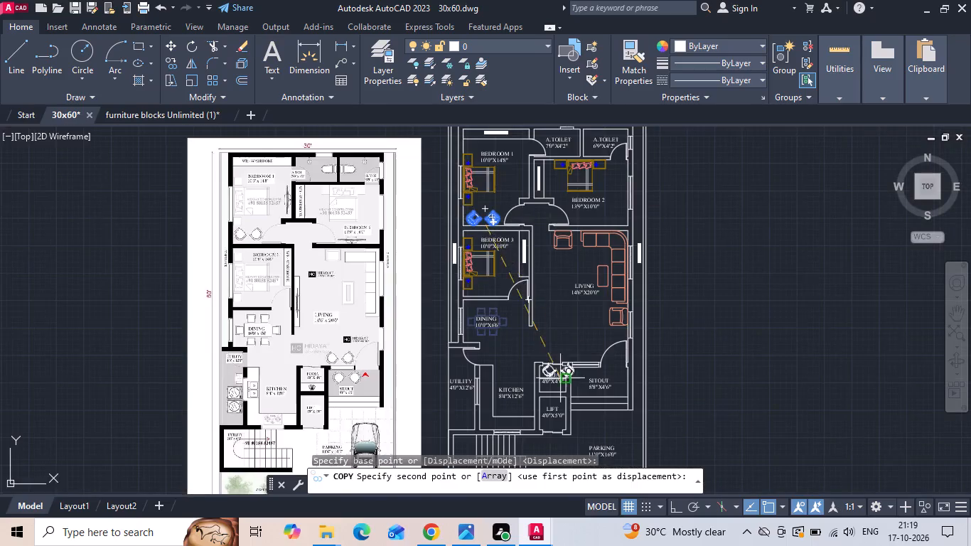
scroll(562, 384, "up", 4)
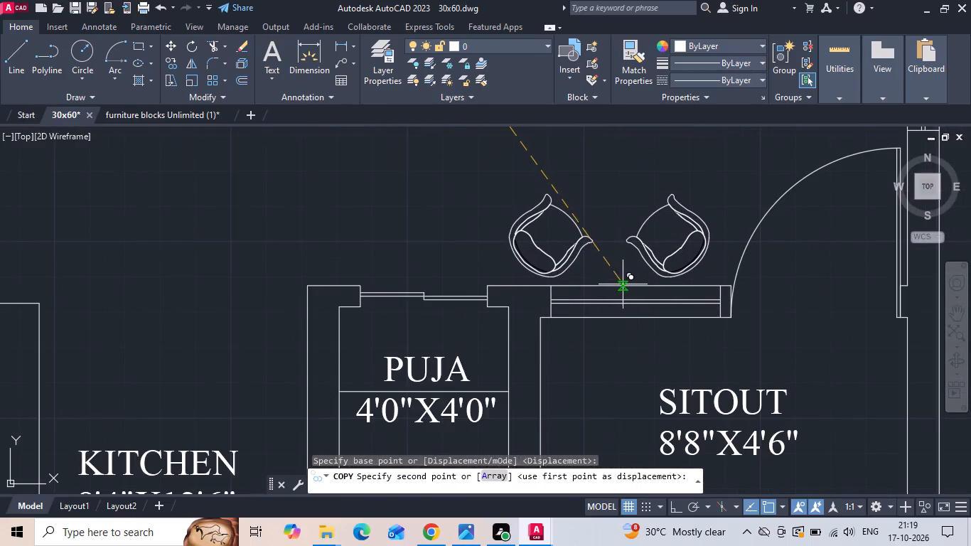
left_click(623, 285)
key("Escape")
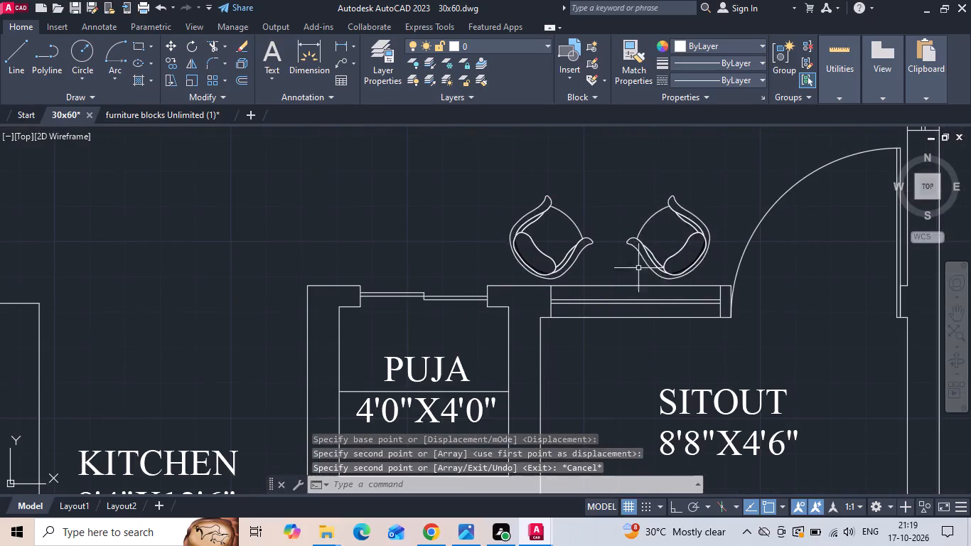
Mirror the two copied armchairs across a horizontal line into the sitout with Ortho on, keeping the source chairs.
left_click_drag(726, 224, 608, 223)
left_click(522, 223)
type("MI")
key("space")
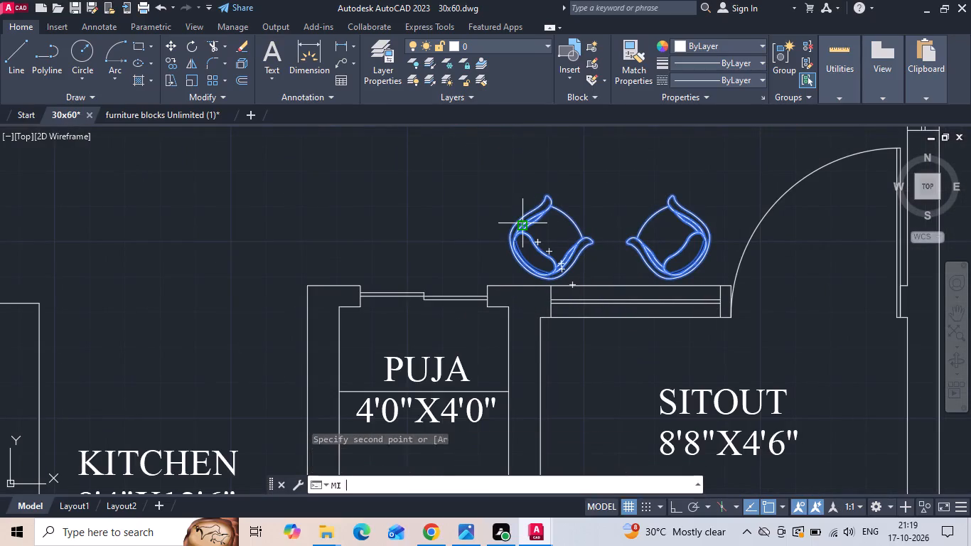
key("F8")
middle_click_drag(610, 362, 586, 223)
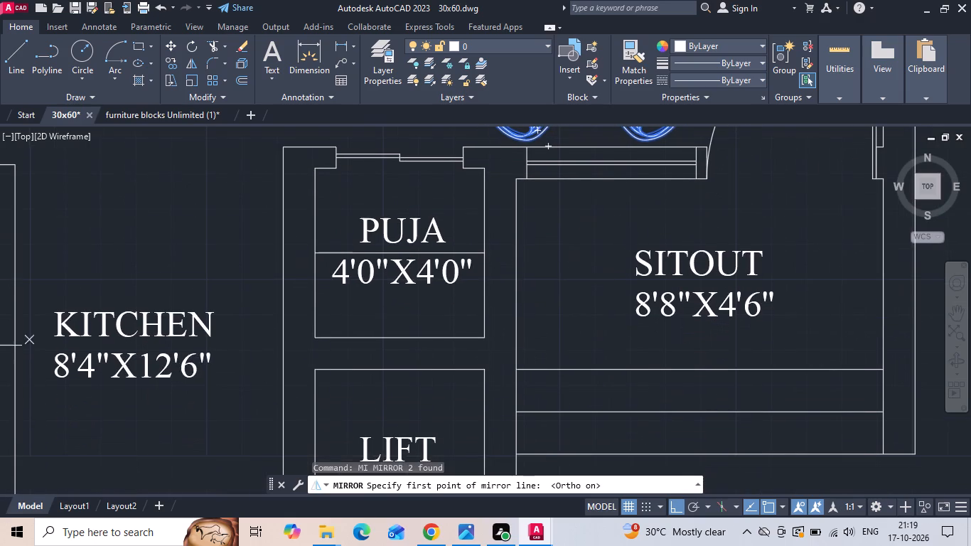
left_click_drag(638, 225, 625, 232)
left_click(586, 235)
type("N")
key("space")
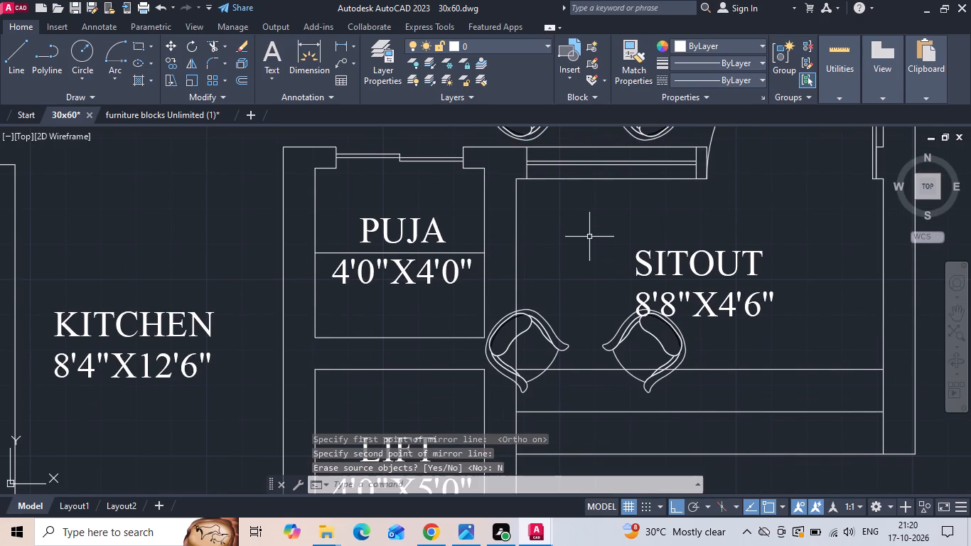
Move the two mirrored armchairs about 2'-10" straight up toward the sitout's window wall.
left_click(651, 366)
left_click(568, 341)
right_click(568, 341)
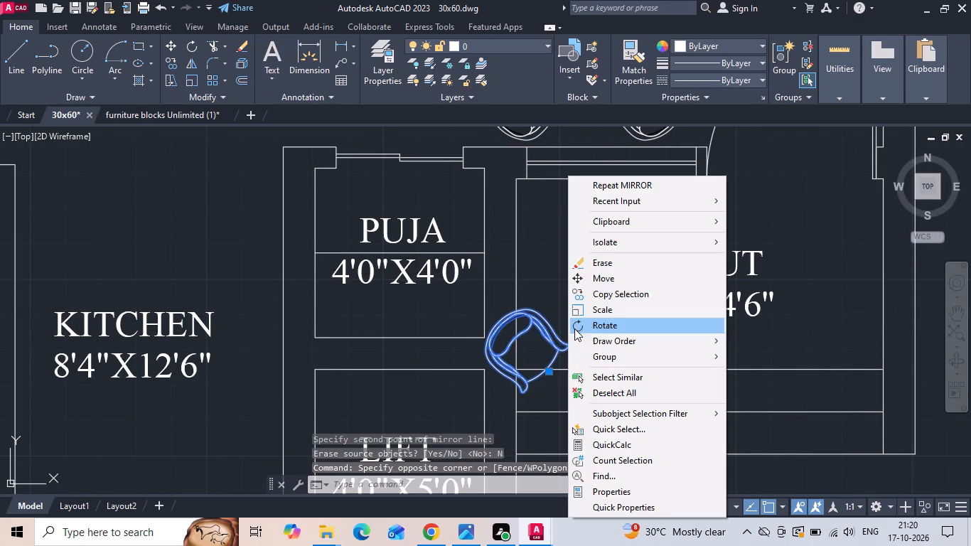
left_click(604, 285)
left_click_drag(599, 314, 605, 302)
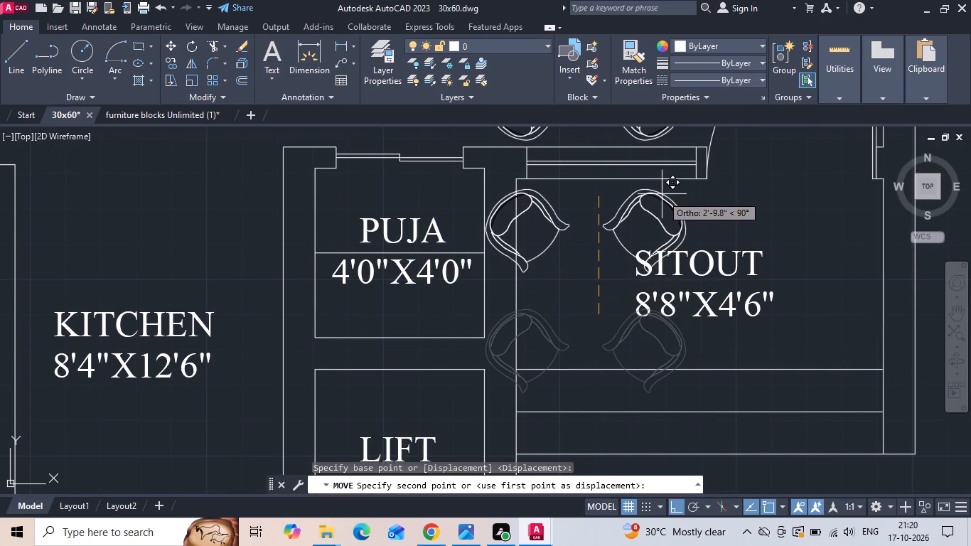
left_click(662, 194)
Nudge the two sitout armchairs further up so their backs reach the window wall.
left_click_drag(731, 205, 677, 218)
left_click(560, 222)
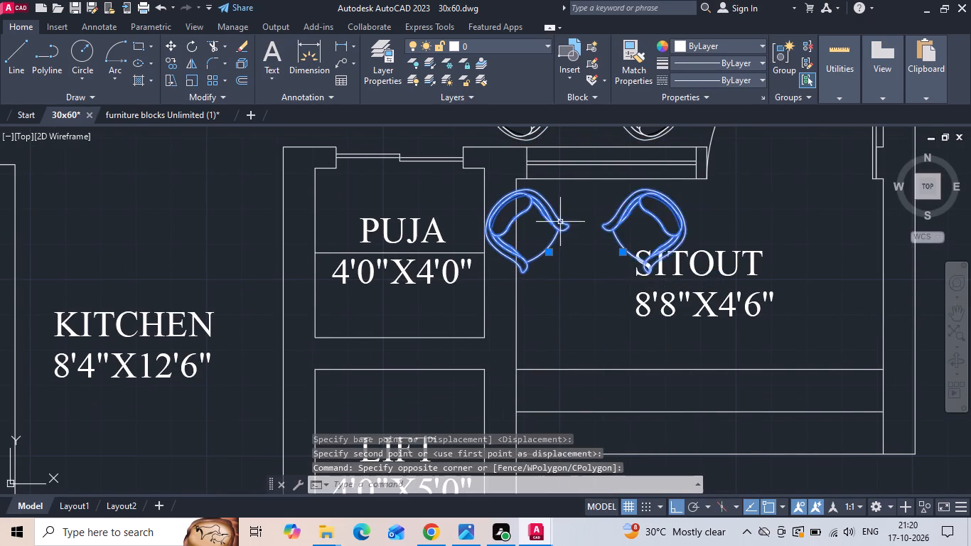
right_click(560, 222)
left_click(581, 274)
scroll(727, 193, "up", 1)
left_click(724, 202)
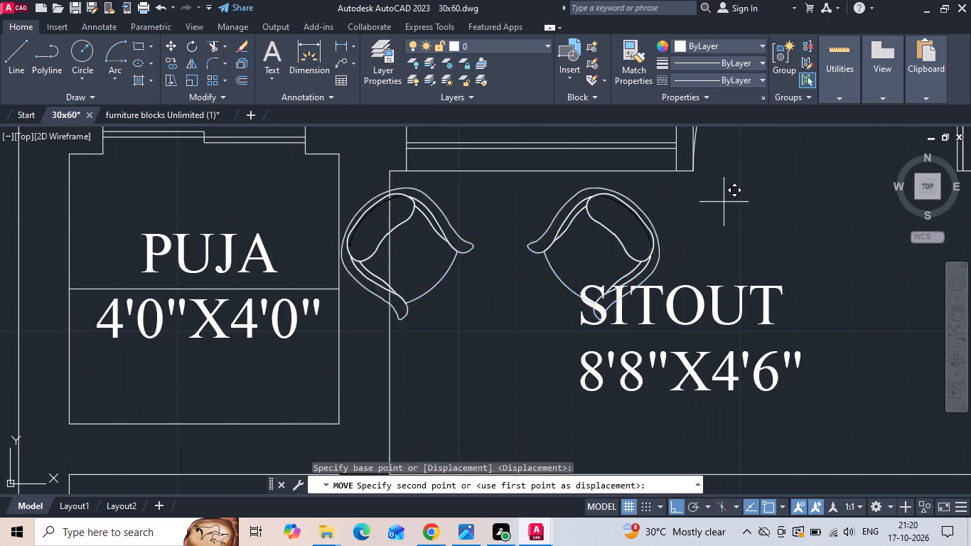
left_click(739, 184)
Move the sitout armchair nearest the puja room about 8" horizontally toward the other armchair.
left_click_drag(497, 223, 464, 240)
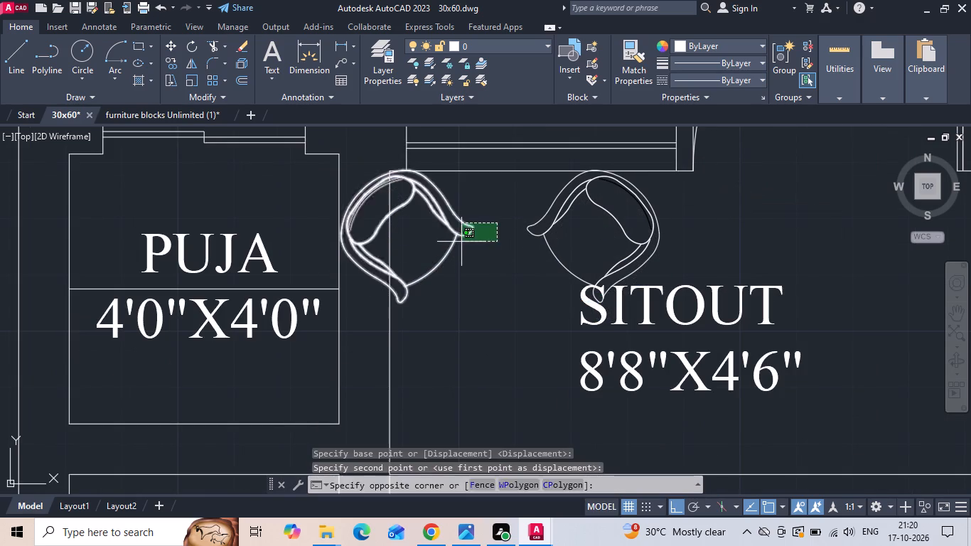
left_click(461, 242)
right_click(461, 242)
left_click(493, 257)
left_click_drag(483, 323, 512, 335)
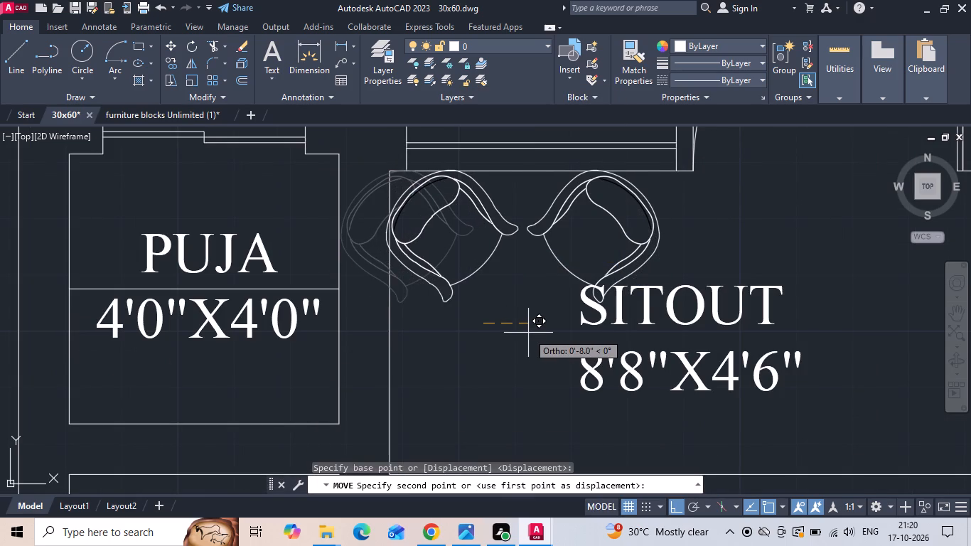
left_click(529, 332)
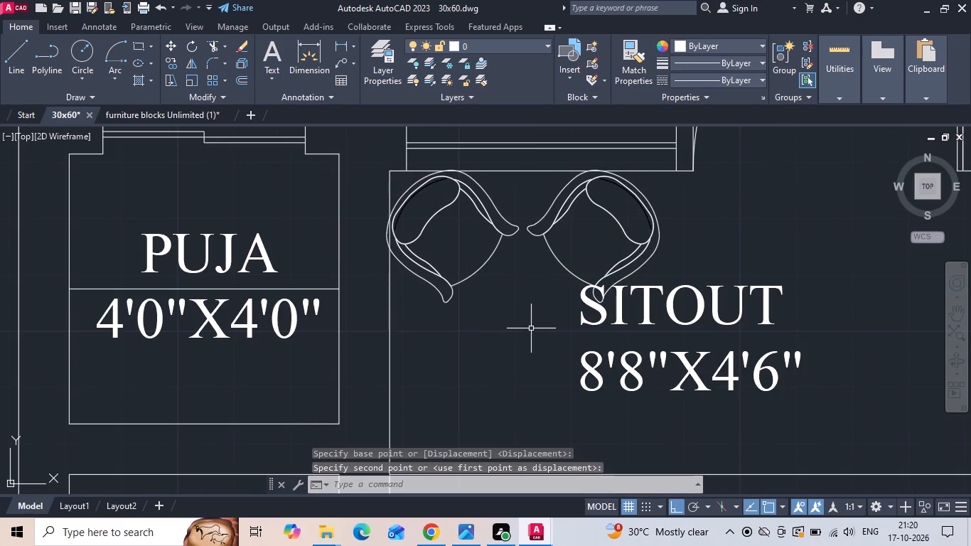
Move both sitout armchairs by a tiny vertical amount to align their backs with the window wall line.
left_click(564, 231)
left_click(485, 223)
right_click(481, 221)
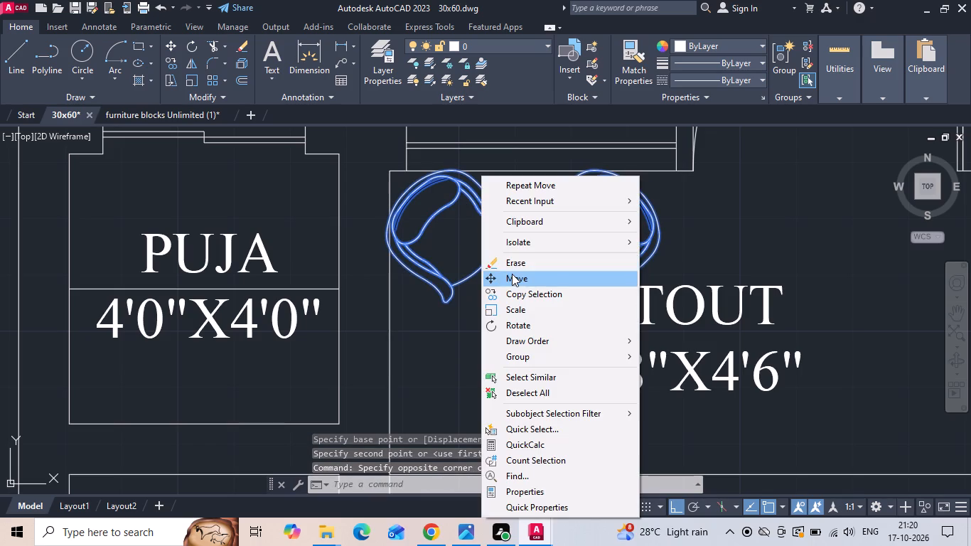
left_click(512, 274)
scroll(463, 168, "up", 3)
left_click(421, 188)
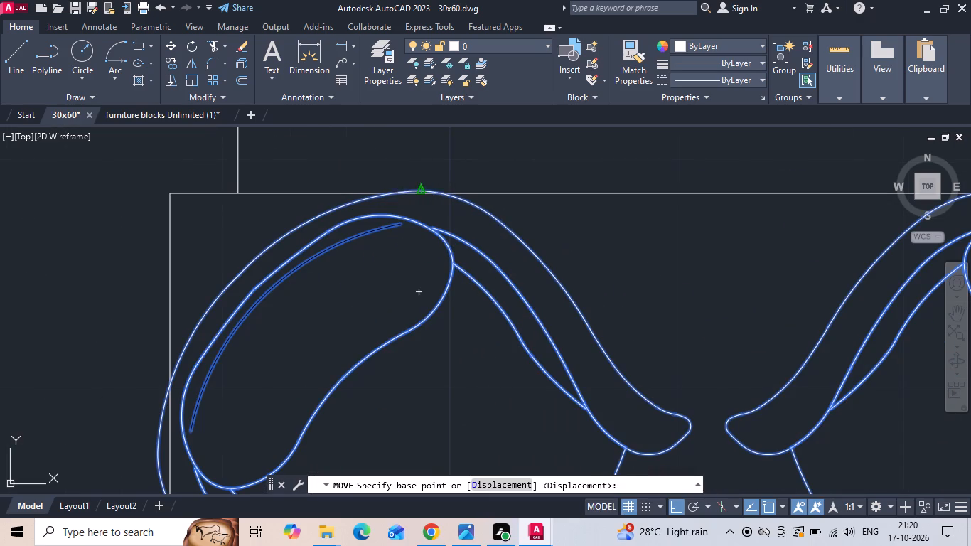
left_click(424, 192)
Shift both sitout armchairs slightly right so they clear the side wall next to the puja room.
scroll(504, 178, "down", 3)
left_click_drag(644, 256, 633, 256)
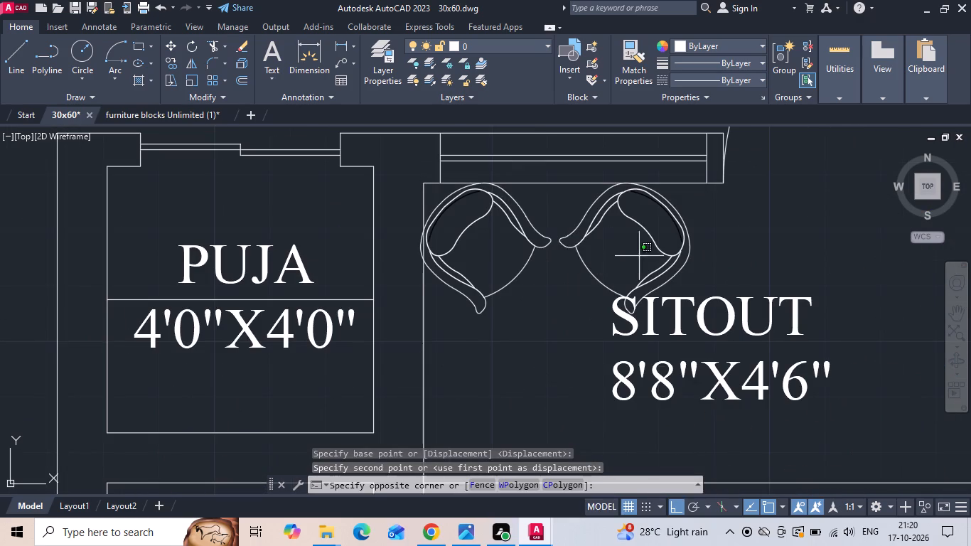
left_click_drag(633, 256, 631, 256)
left_click(493, 240)
right_click(493, 240)
left_click(560, 277)
left_click(762, 263)
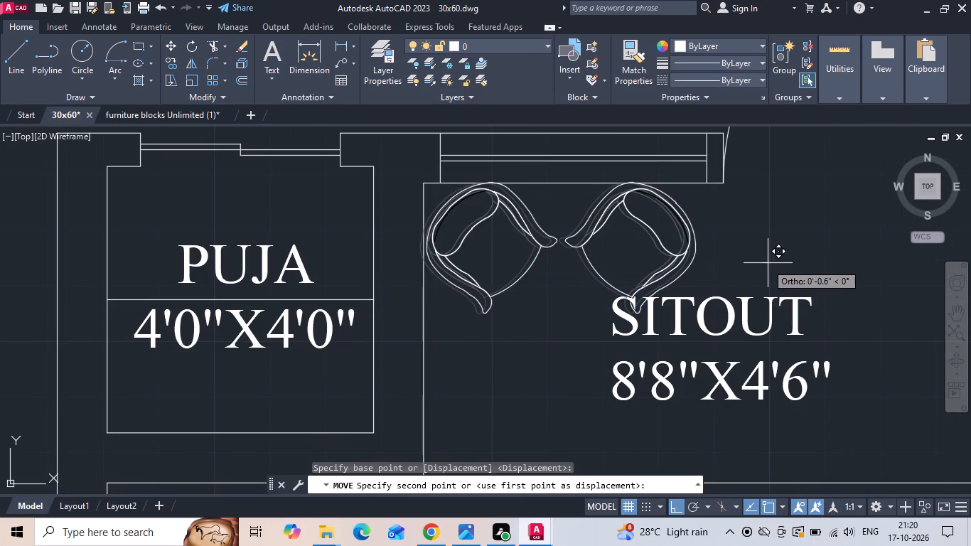
left_click(773, 263)
Move the SITOUT 8'8"X4'6" label straight down, clear of the armchairs.
left_click_drag(768, 279, 748, 336)
left_click(748, 336)
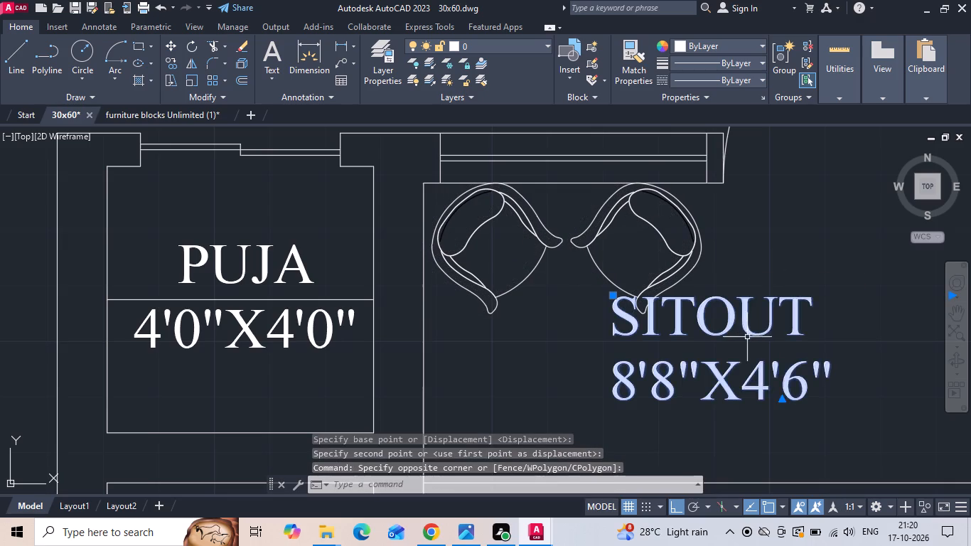
right_click(747, 337)
left_click(770, 259)
scroll(591, 196, "down", 1)
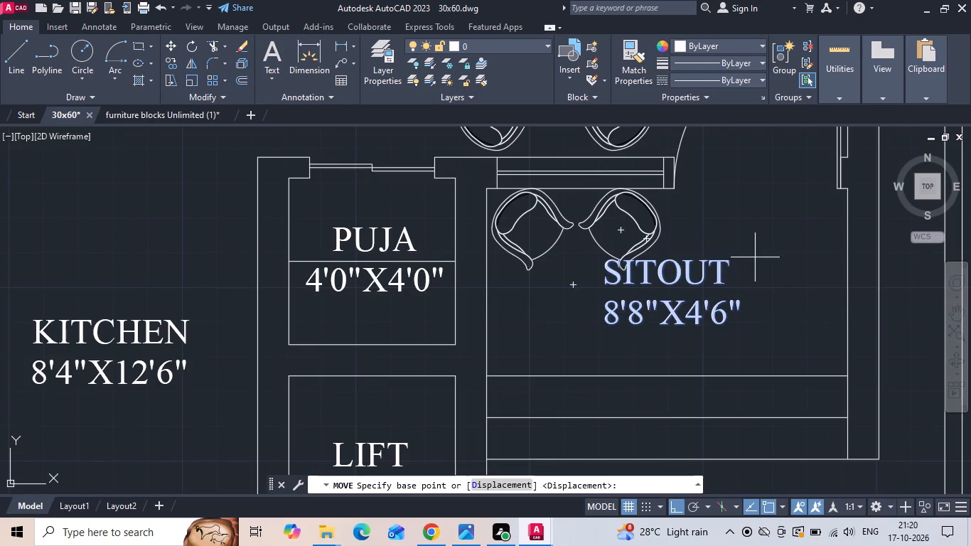
left_click(790, 267)
left_click(790, 287)
Save the 30x60 drawing.
key("ctrl+s")
key("ctrl+s")
key("ctrl+s")
key("ctrl+s")
scroll(592, 302, "down", 2, "ctrl")
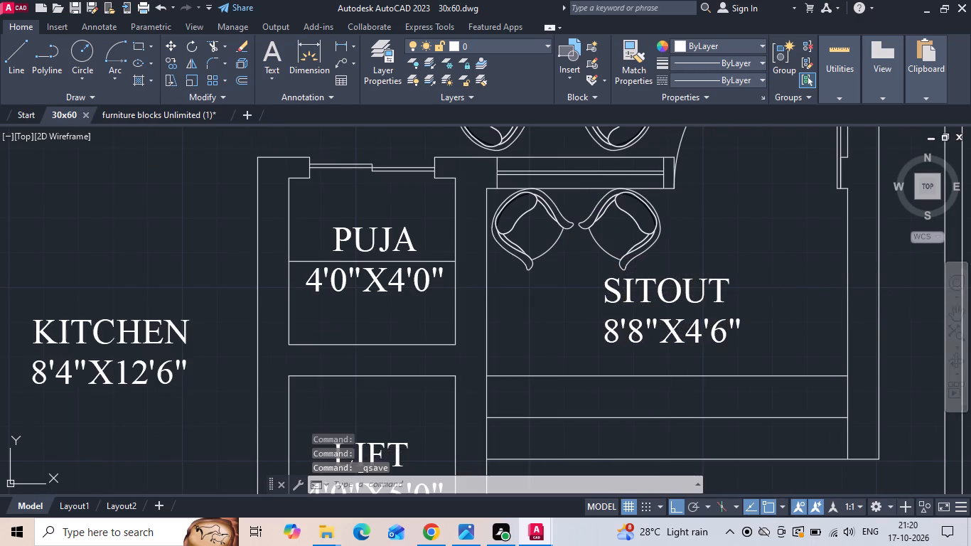
Save the 30x60 drawing.
scroll(584, 303, "down", 1)
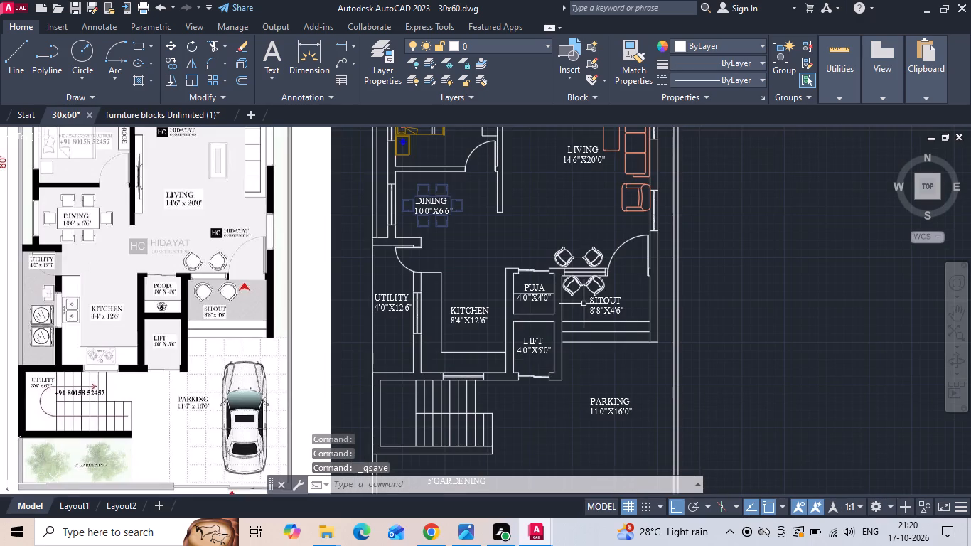
scroll(584, 304, "up", 2)
scroll(584, 304, "down", 1)
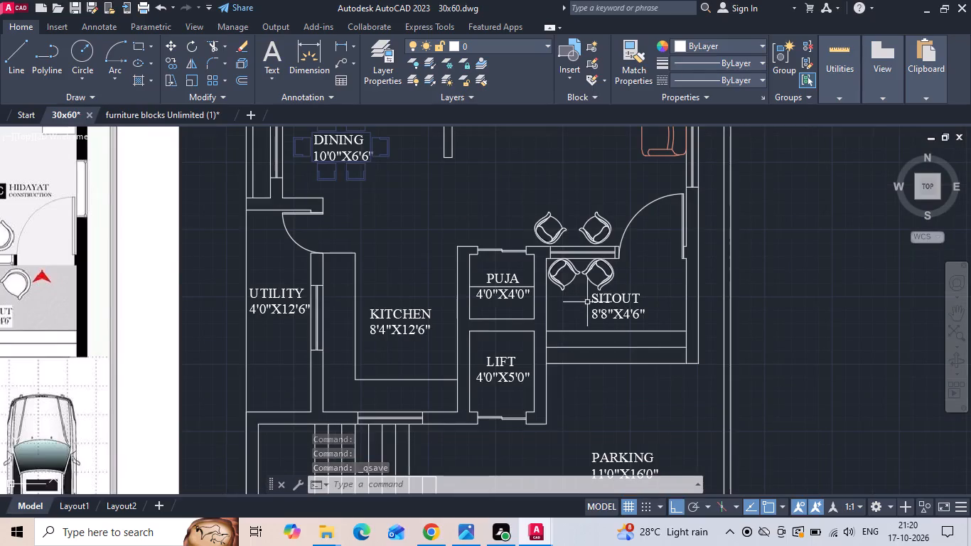
scroll(587, 302, "down", 1)
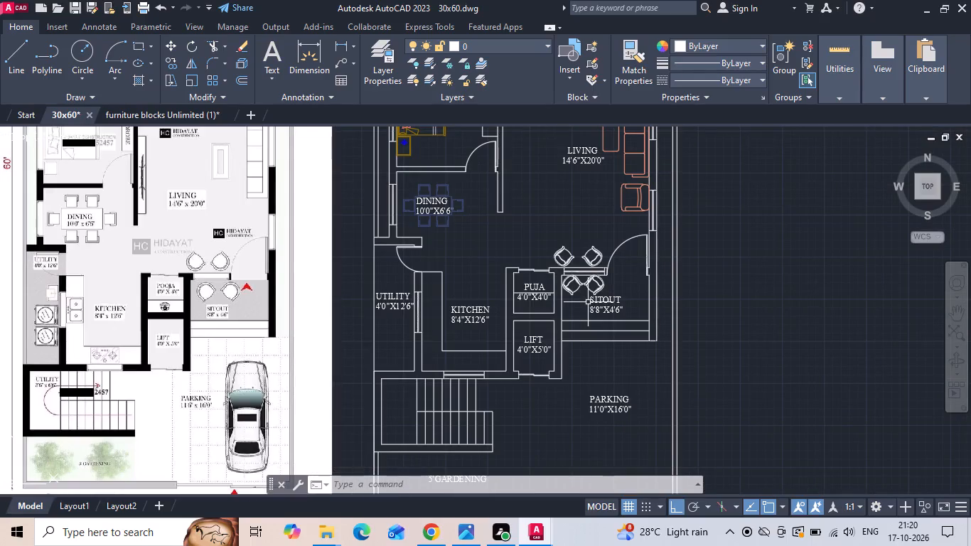
key("ctrl+s")
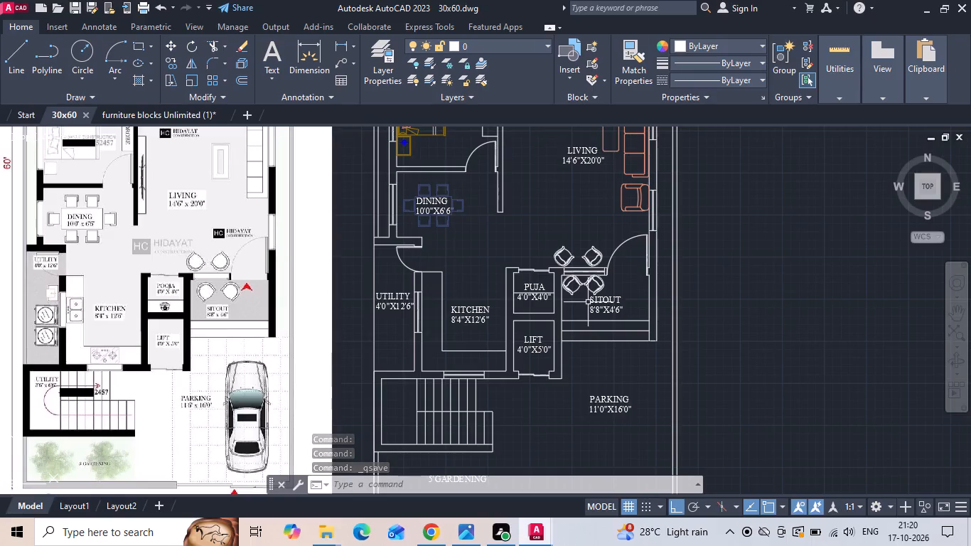
key("ctrl+s")
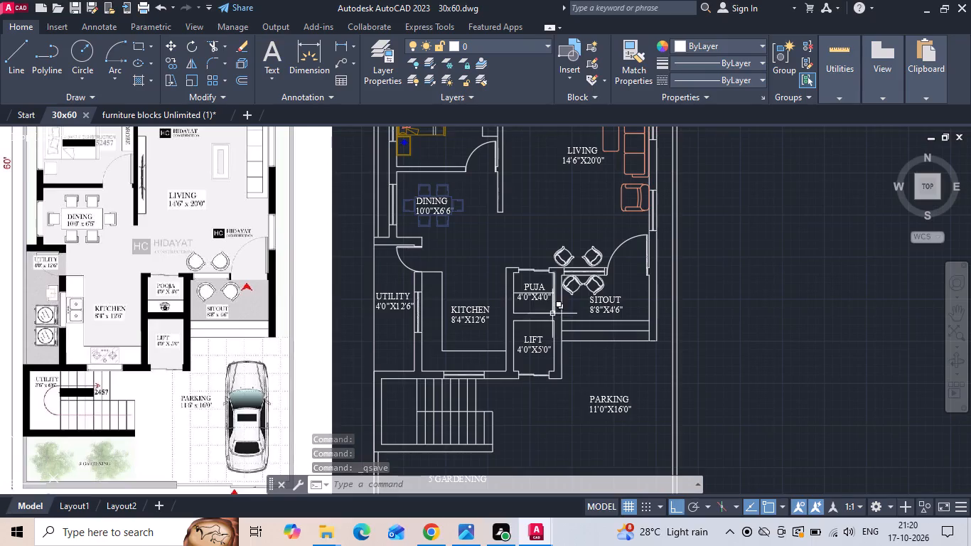
From DesignCenter's Kitchens.dwg, insert the 30 in top and front Range-Oven, 36 in top Sink-double and Dishwasher blocks beside the plan.
type("DC")
key("space")
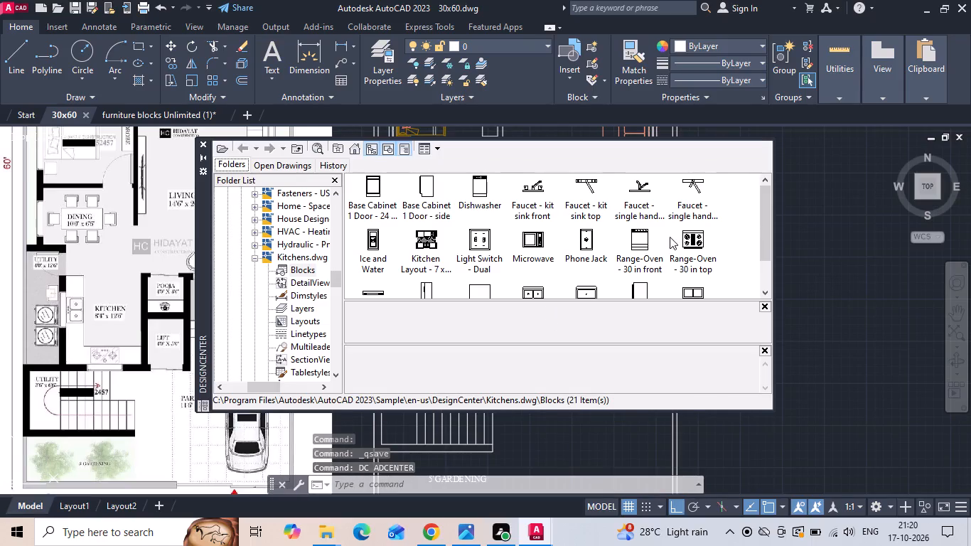
left_click_drag(688, 241, 816, 365)
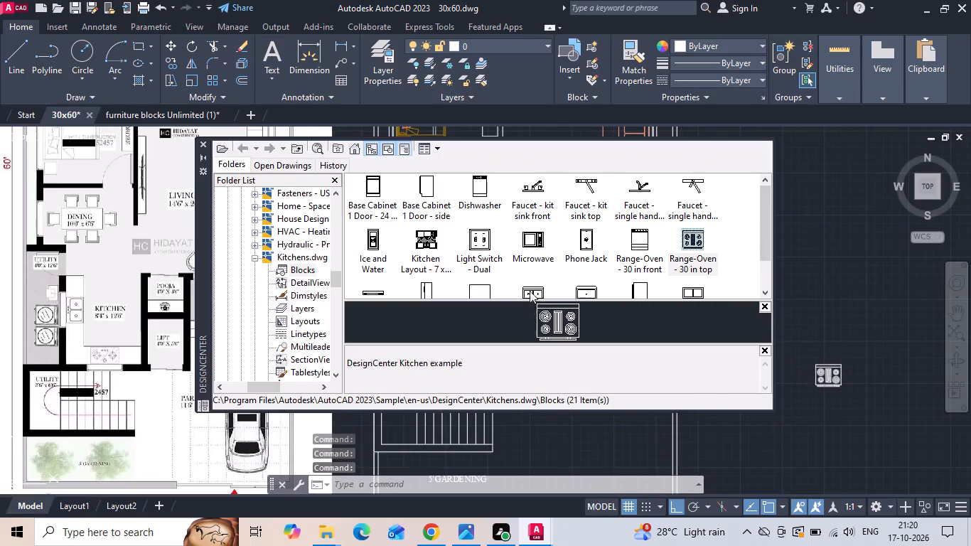
left_click_drag(530, 290, 768, 436)
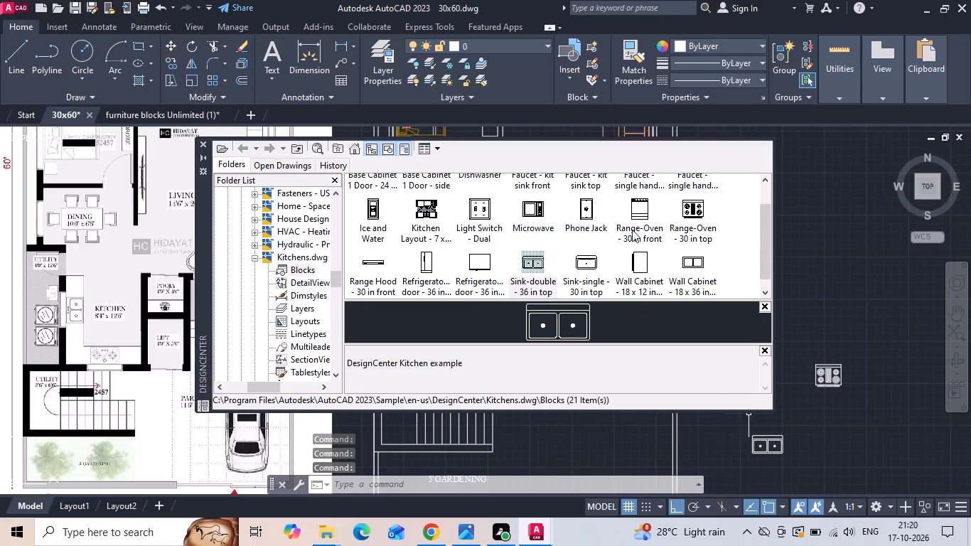
left_click_drag(640, 217, 800, 237)
scroll(369, 255, "up", 3)
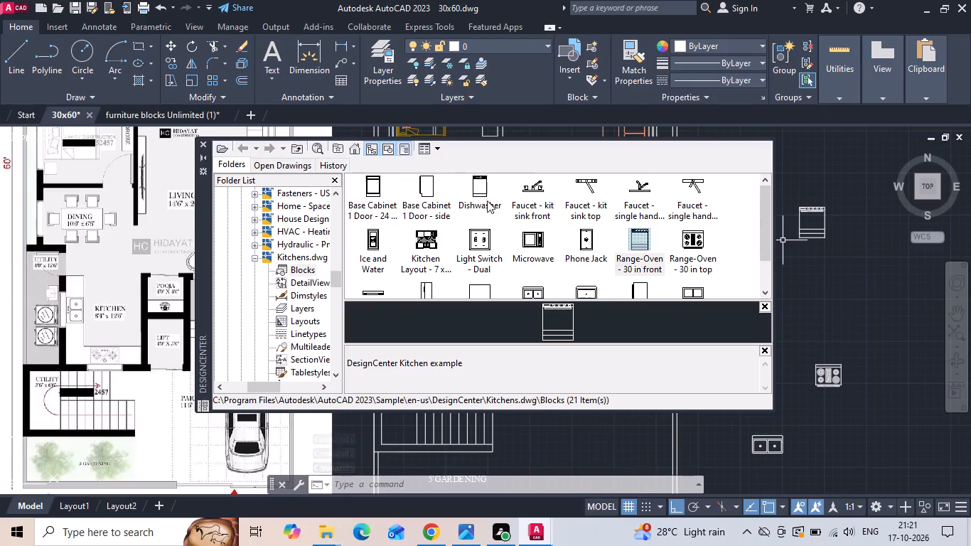
left_click_drag(475, 191, 828, 290)
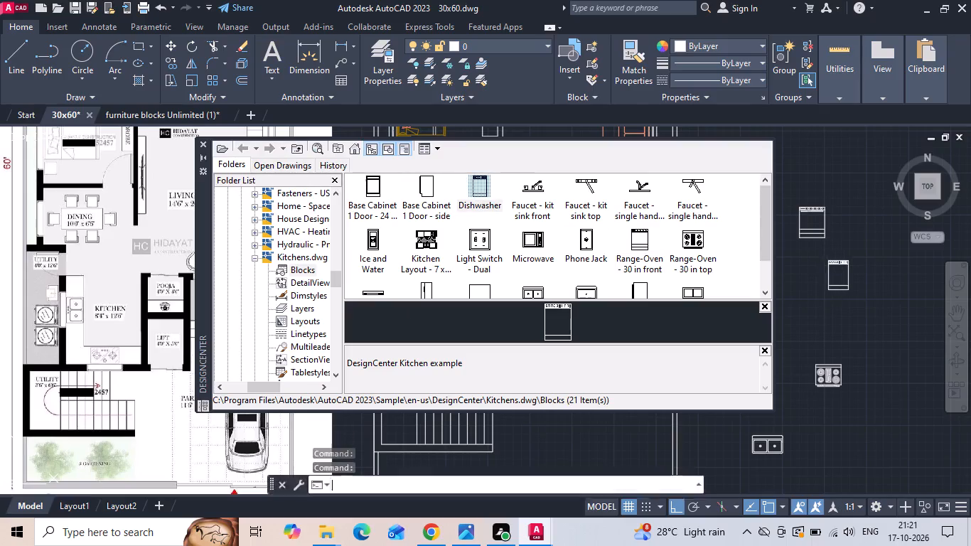
scroll(846, 258, "up", 3)
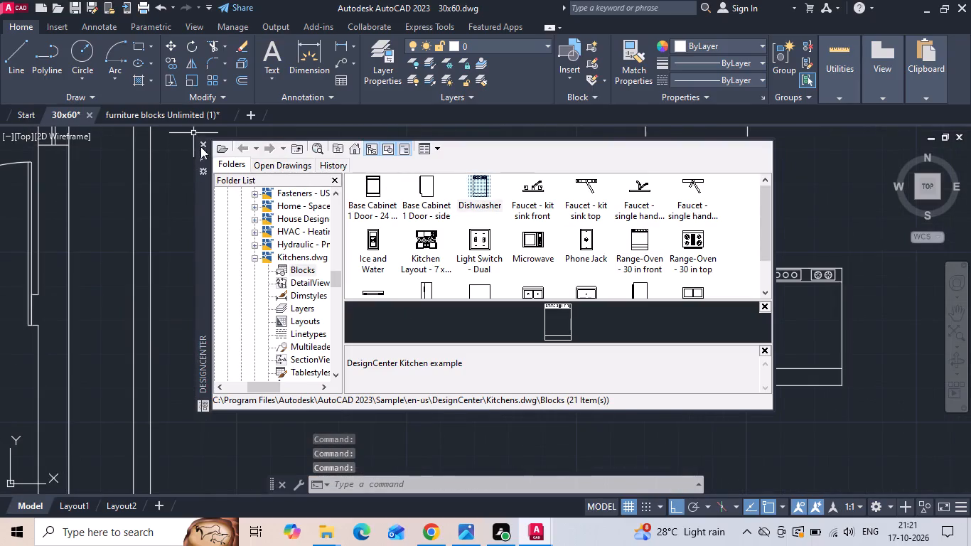
left_click(203, 142)
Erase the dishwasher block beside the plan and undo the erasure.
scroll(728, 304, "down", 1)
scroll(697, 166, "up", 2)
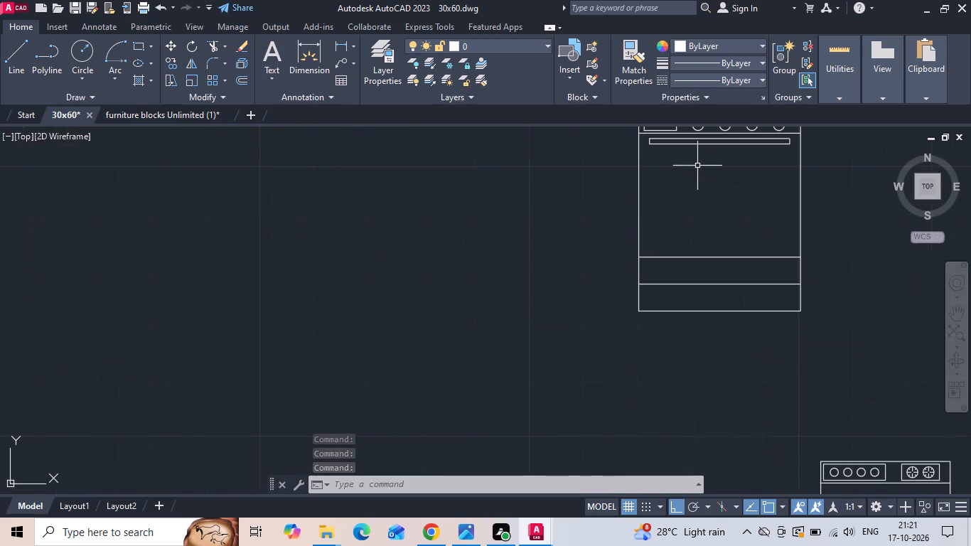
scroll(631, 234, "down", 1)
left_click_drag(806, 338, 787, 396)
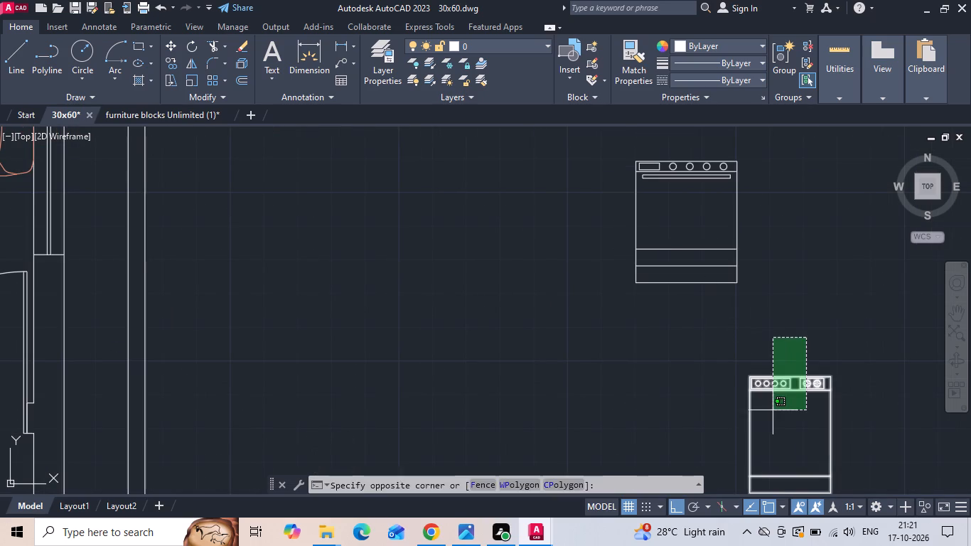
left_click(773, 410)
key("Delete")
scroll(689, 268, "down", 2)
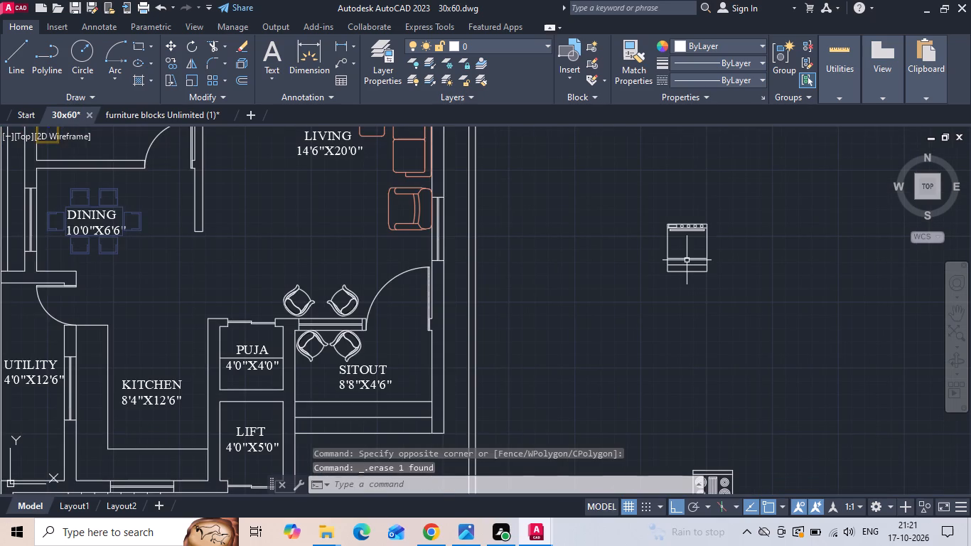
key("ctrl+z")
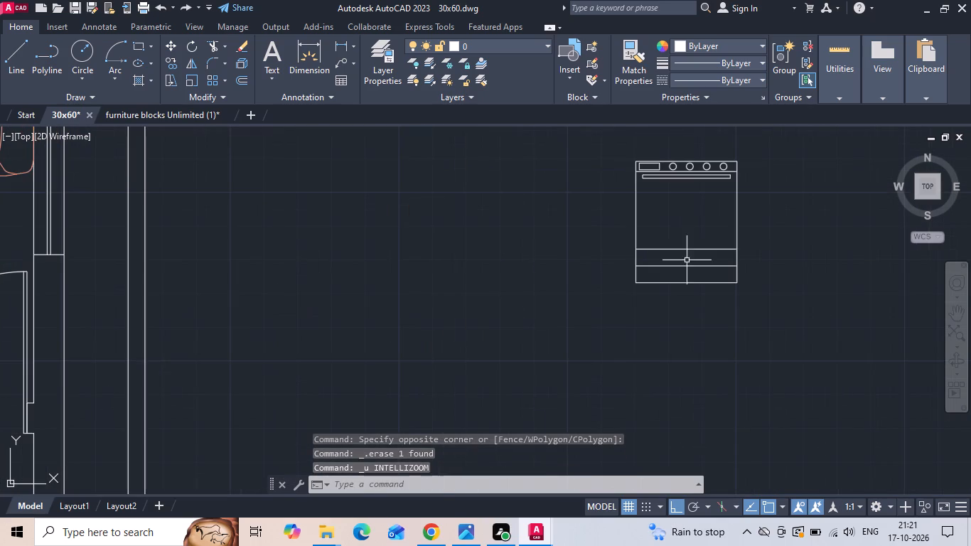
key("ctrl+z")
Move the dishwasher by its lower-left corner onto the lower-right corner of the front-view range-oven.
scroll(704, 243, "down", 2)
left_click_drag(745, 277, 715, 333)
left_click(706, 348)
right_click(706, 348)
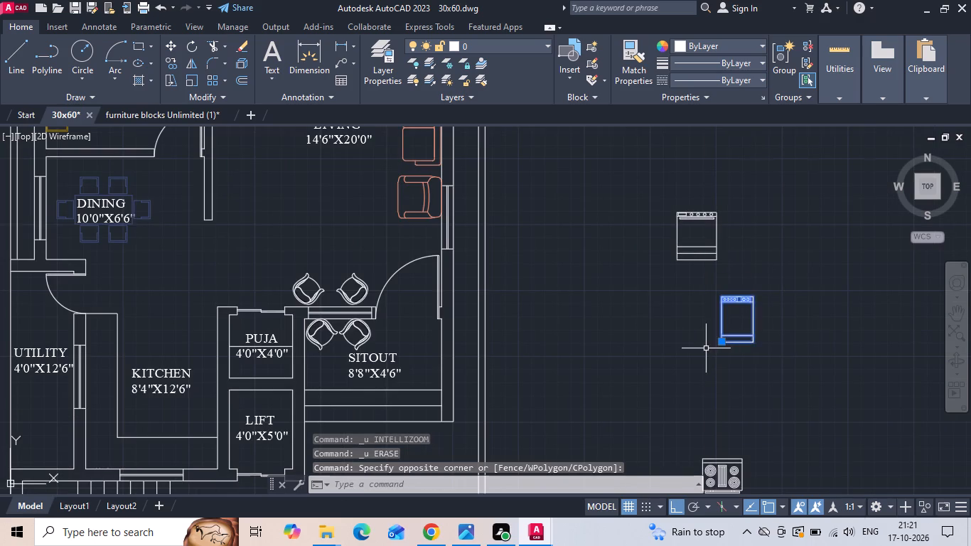
left_click(743, 260)
scroll(724, 346, "up", 2)
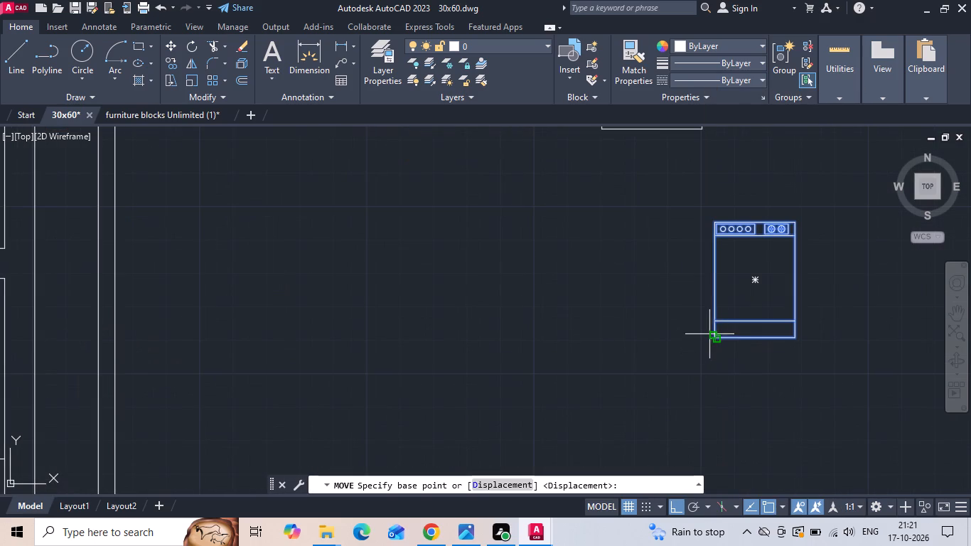
left_click(714, 341)
scroll(756, 316, "down", 2)
scroll(749, 247, "up", 3)
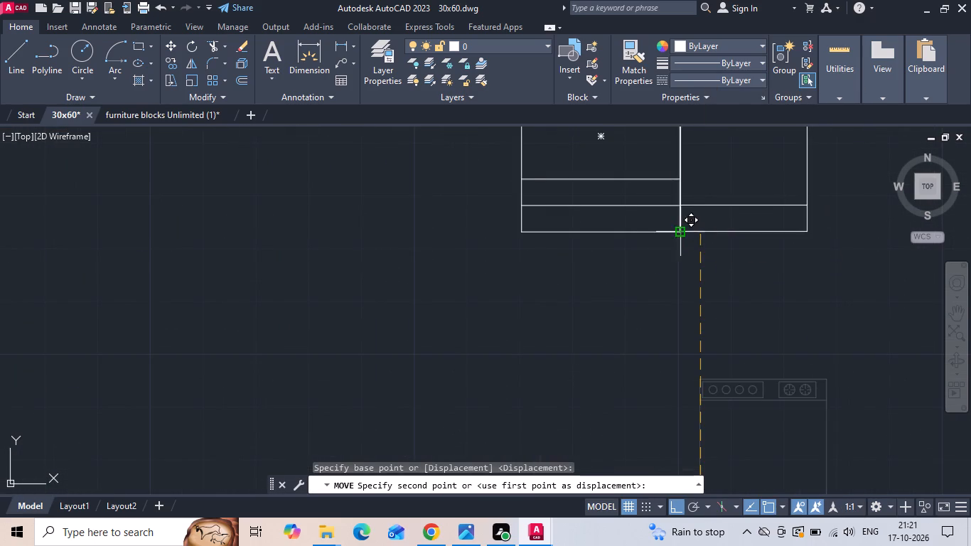
left_click(685, 230)
Shift the dishwasher horizontally away from the front-view range-oven, leaving a small gap between the two blocks.
scroll(642, 297, "down", 2)
left_click(706, 229)
right_click(687, 198)
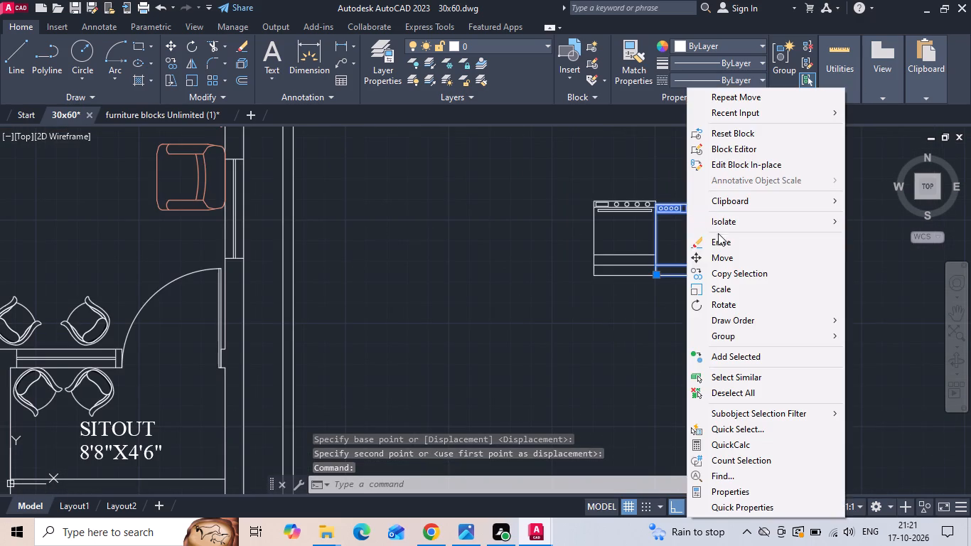
left_click(718, 254)
left_click(734, 380)
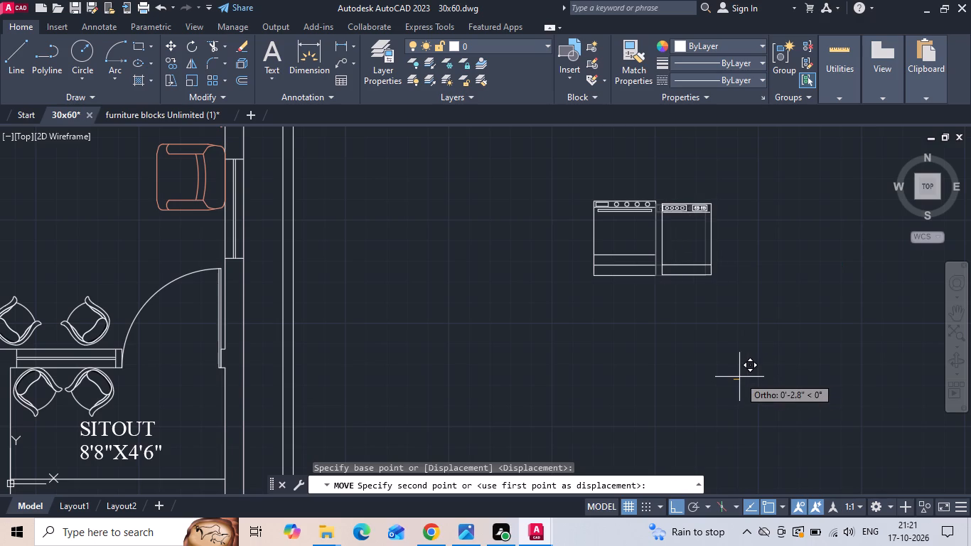
left_click(746, 373)
Rotate the front-view range-oven and dishwasher together 90° counterclockwise so their control panels face west.
left_click_drag(757, 346, 721, 291)
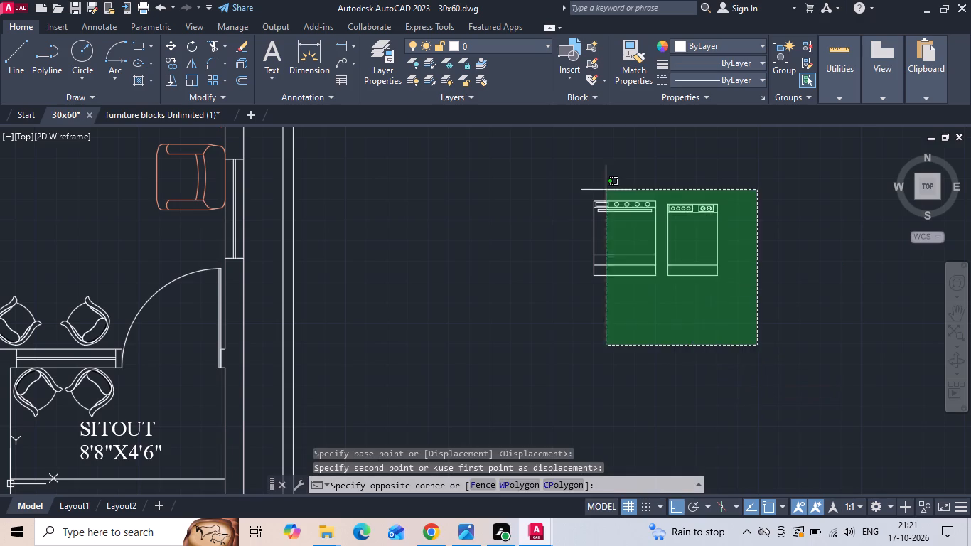
left_click(567, 166)
right_click(565, 166)
left_click(589, 321)
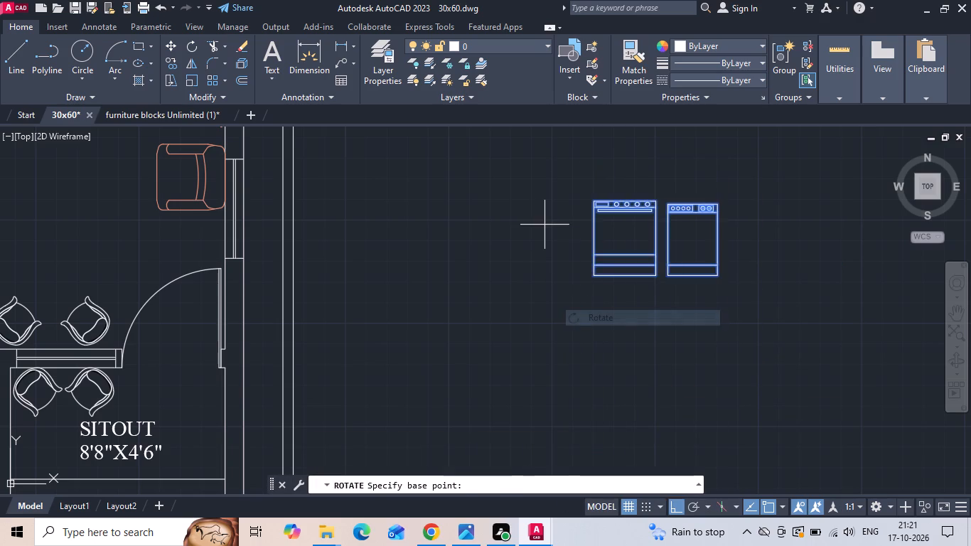
left_click(544, 225)
left_click(542, 219)
Move the rotated range-oven and dishwasher into the utility room, with their bases against the wall shared with the kitchen.
scroll(540, 277, "down", 2)
left_click_drag(519, 277, 527, 261)
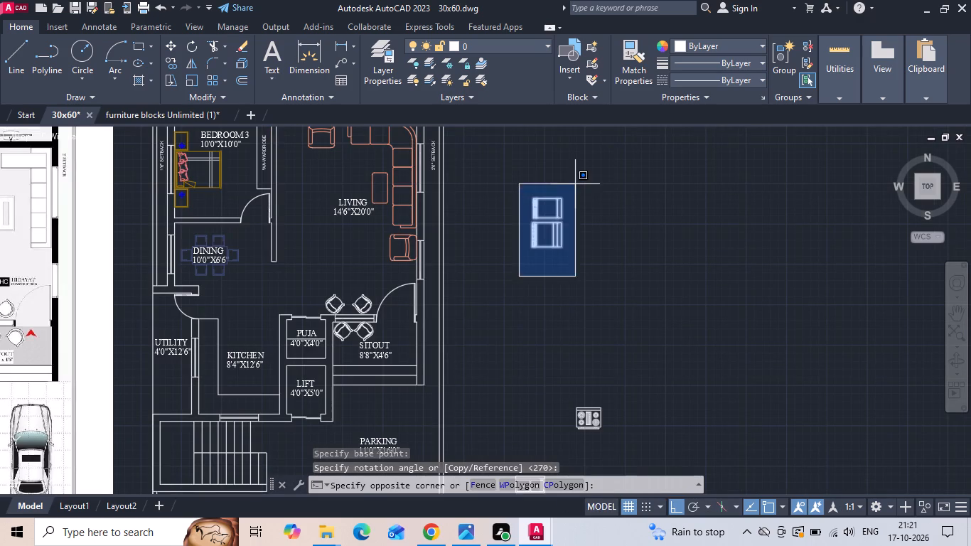
left_click(577, 181)
right_click(577, 181)
left_click(608, 277)
scroll(534, 200, "up", 3)
scroll(636, 178, "up", 1)
left_click(580, 210)
scroll(616, 213, "down", 3)
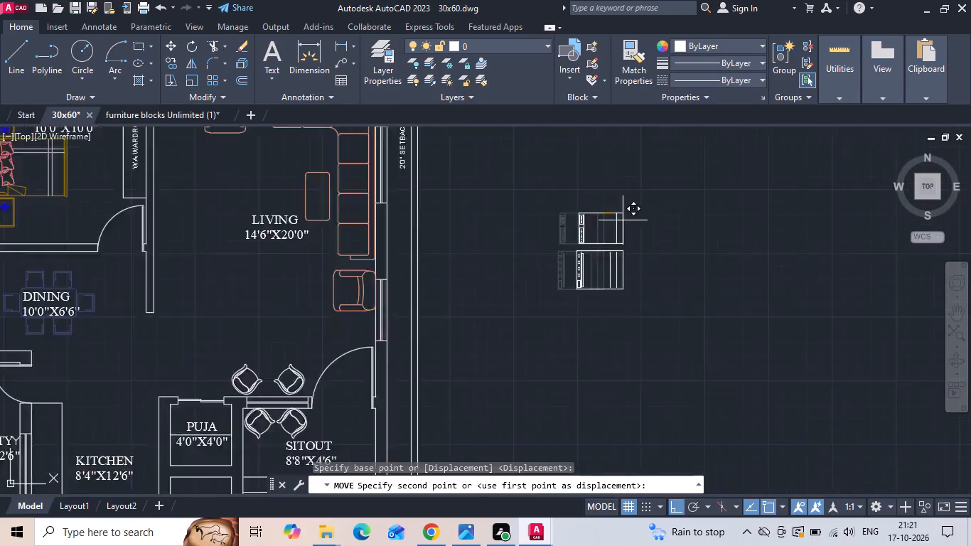
scroll(628, 235, "down", 1)
scroll(439, 321, "up", 2)
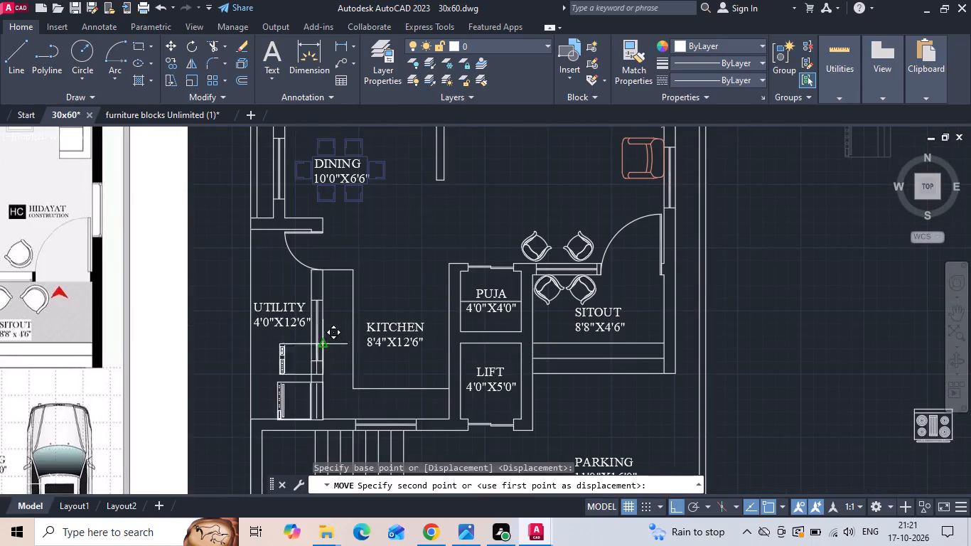
left_click(309, 365)
Move both utility appliances up so the range-oven's lower corner meets the room's bottom wall corner.
middle_click_drag(309, 351, 350, 250)
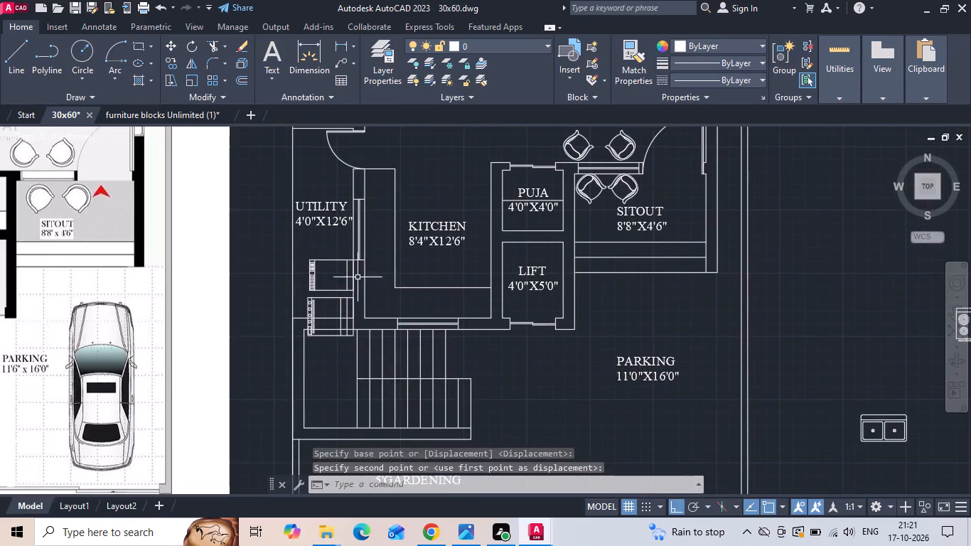
scroll(475, 318, "down", 1)
scroll(382, 353, "up", 3)
left_click_drag(338, 251, 328, 213)
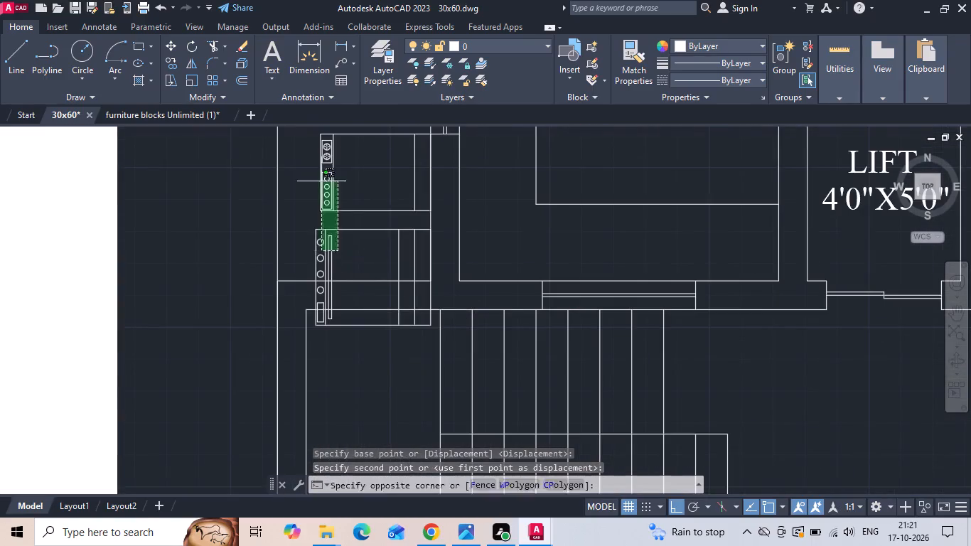
left_click(316, 158)
right_click(316, 158)
left_click(357, 259)
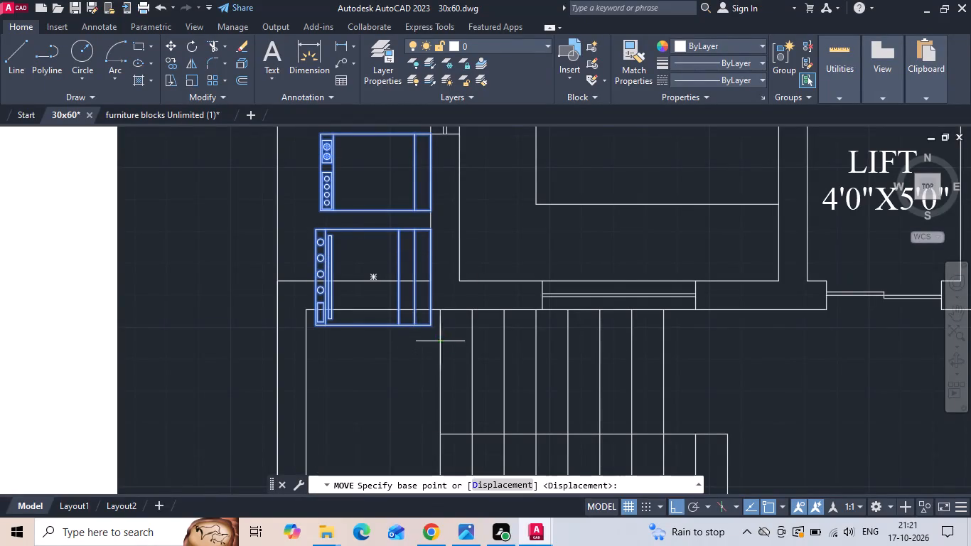
left_click(429, 325)
left_click(429, 282)
Move both utility appliances up 2 inches, away from the bottom wall.
scroll(439, 343, "down", 2)
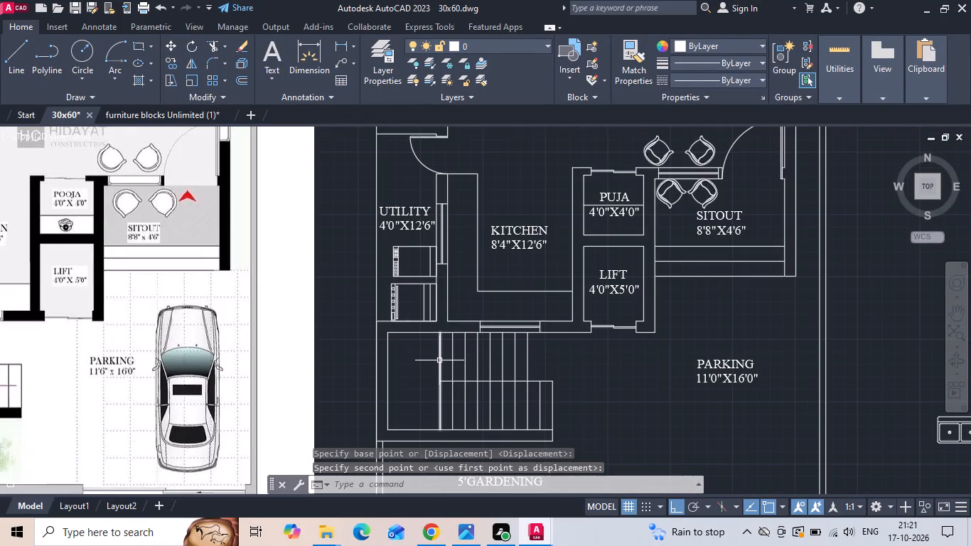
scroll(397, 299, "up", 2)
left_click(410, 293)
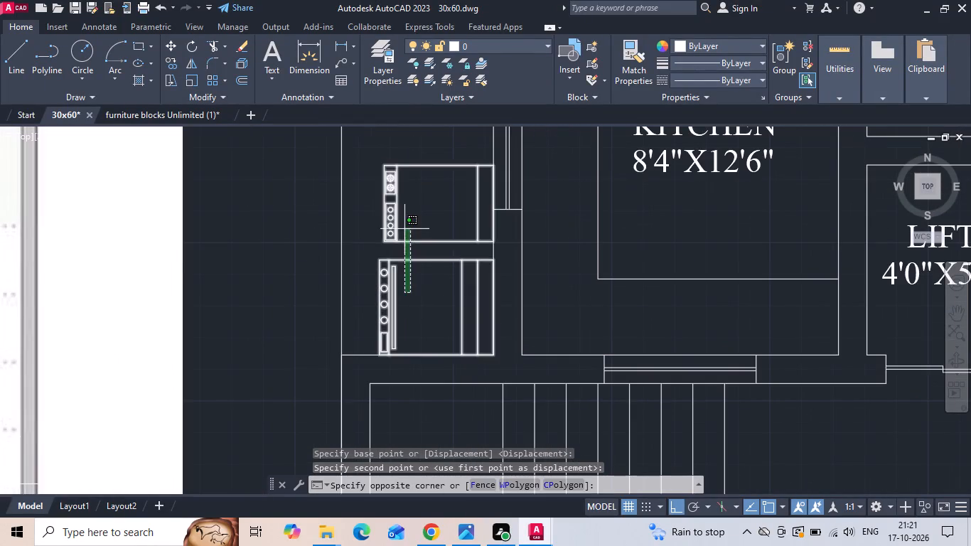
left_click(404, 228)
right_click(404, 228)
left_click(432, 278)
left_click(554, 295)
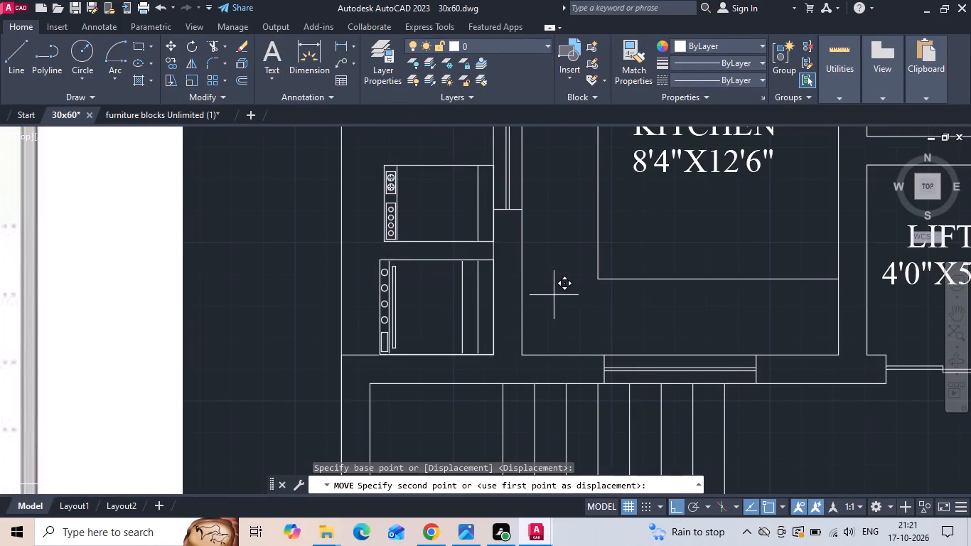
key("2")
key("space")
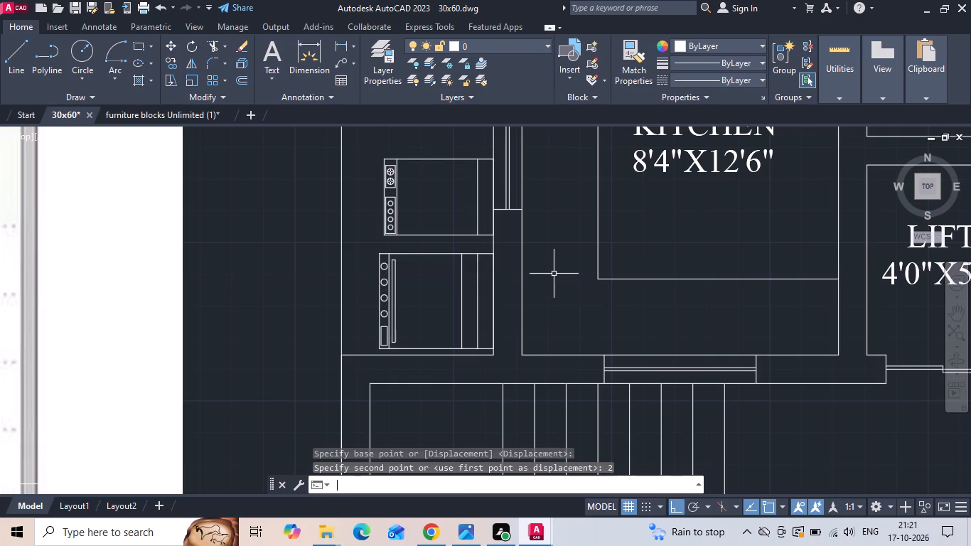
Move the utility room label straight up about 2 feet, clear of the appliances below it.
scroll(554, 276, "down", 4)
scroll(553, 327, "up", 1)
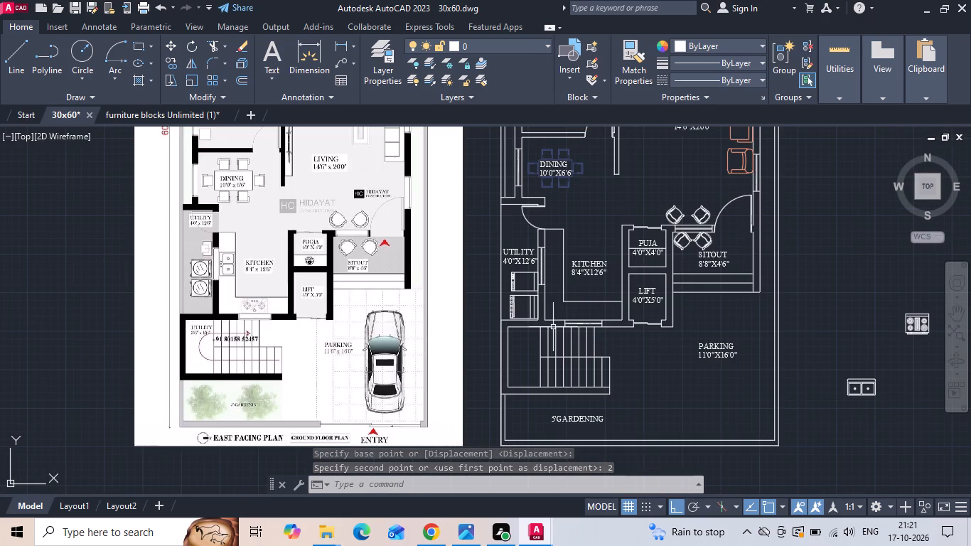
left_click(520, 250)
right_click(520, 250)
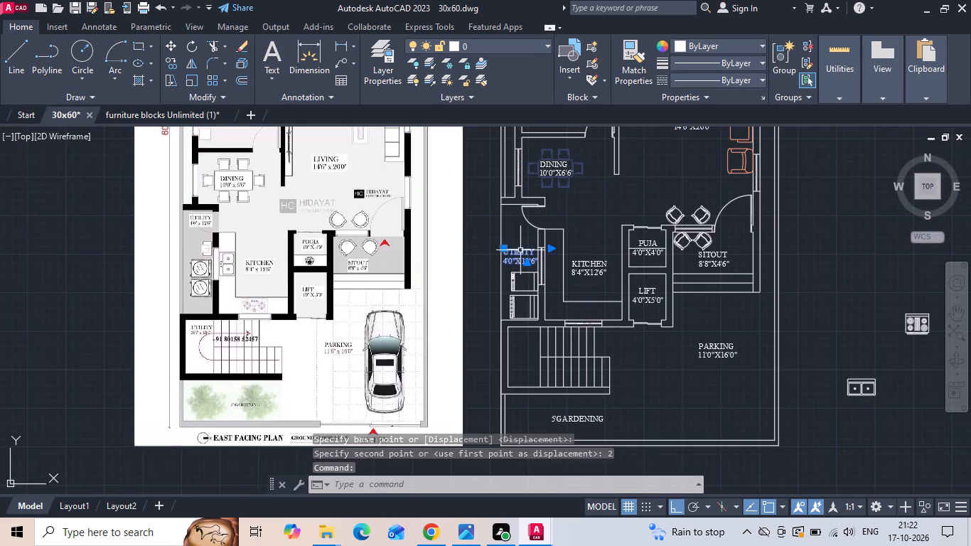
left_click(535, 251)
scroll(571, 203, "up", 2)
left_click(640, 226)
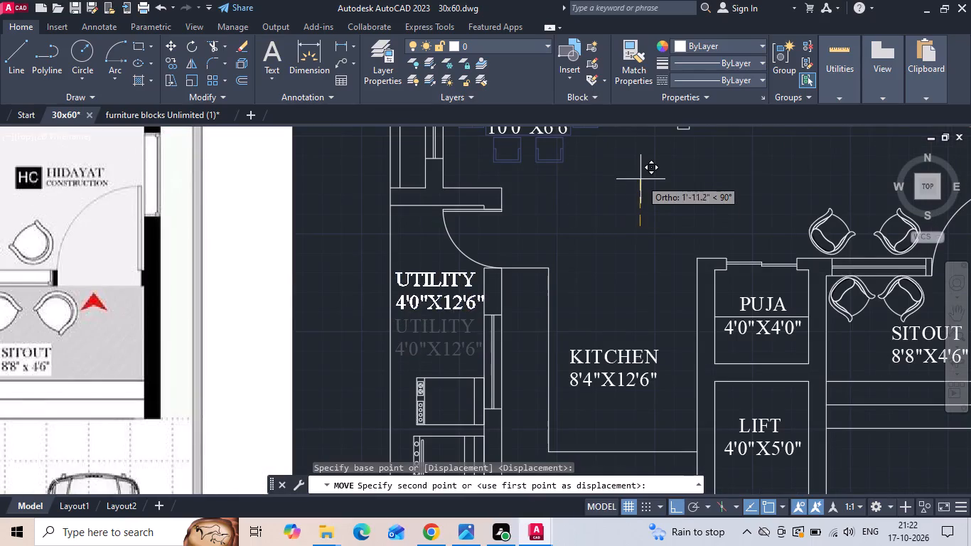
left_click(640, 171)
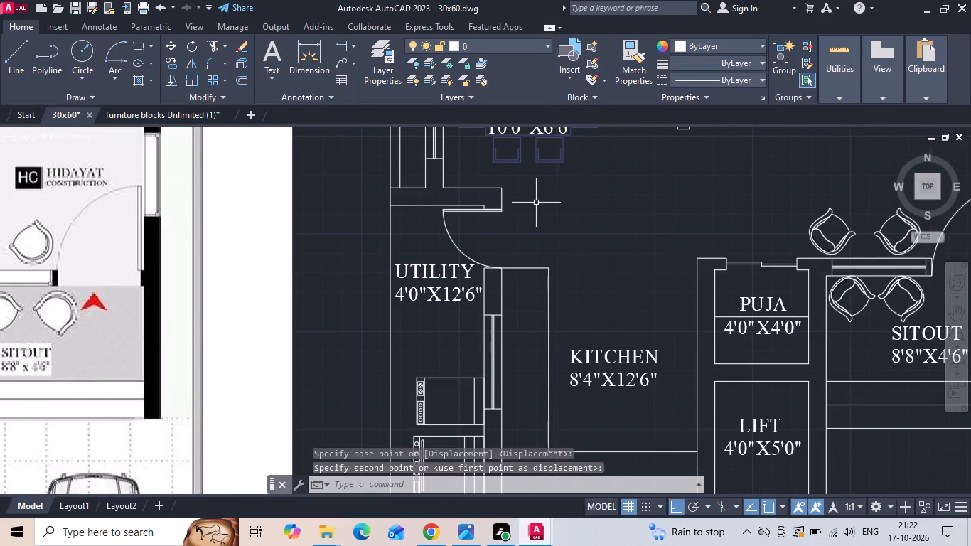
Move the dishwasher and range-oven in the utility room together up another 2 inches.
scroll(479, 304, "down", 1)
middle_click_drag(476, 320, 476, 257)
scroll(468, 277, "up", 1)
left_click_drag(467, 279, 466, 296)
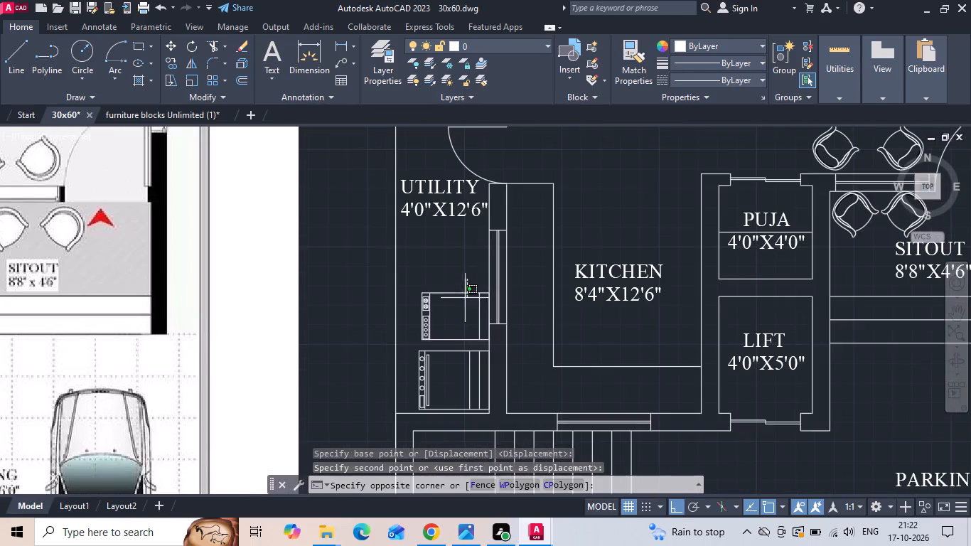
left_click(459, 311)
left_click_drag(456, 341, 451, 368)
left_click(433, 334)
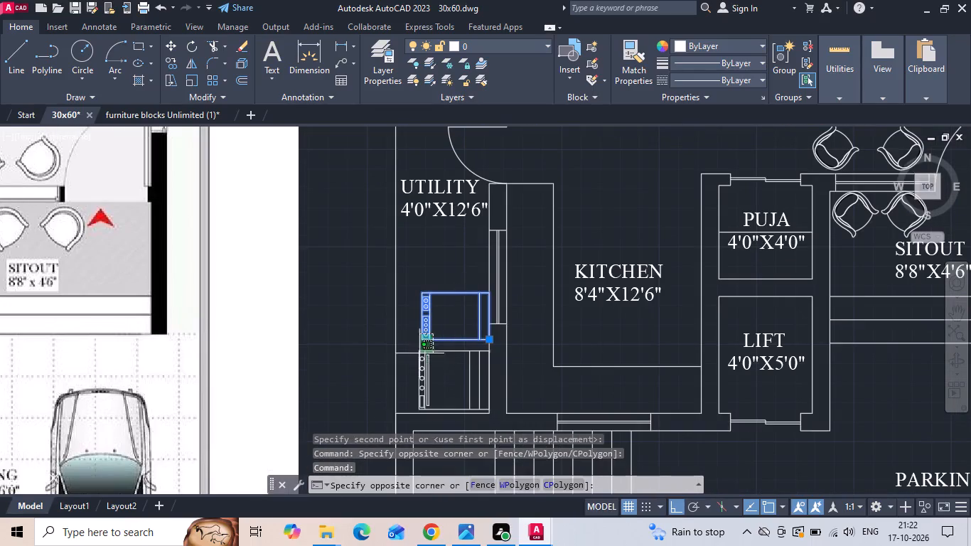
left_click(405, 380)
right_click(404, 378)
left_click(461, 137)
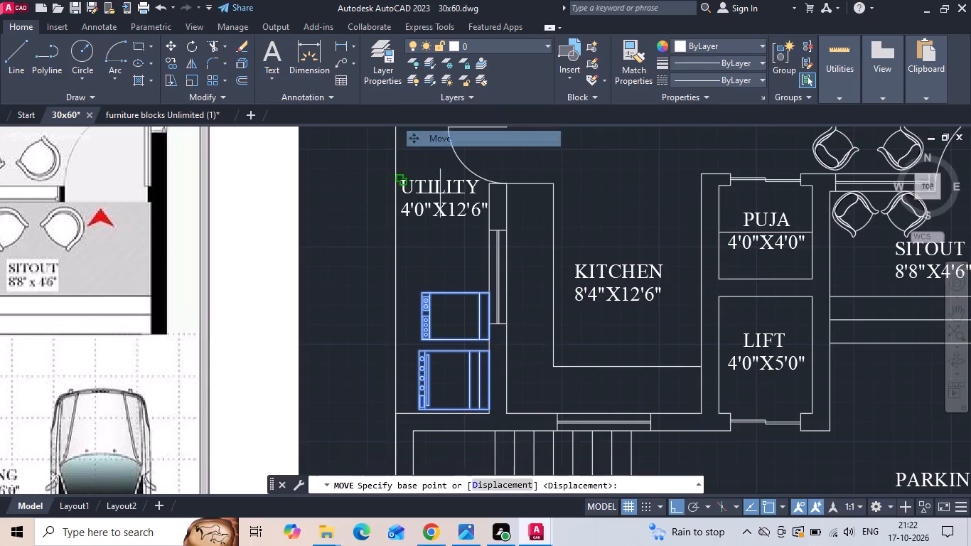
left_click(443, 265)
type("2")
key("space")
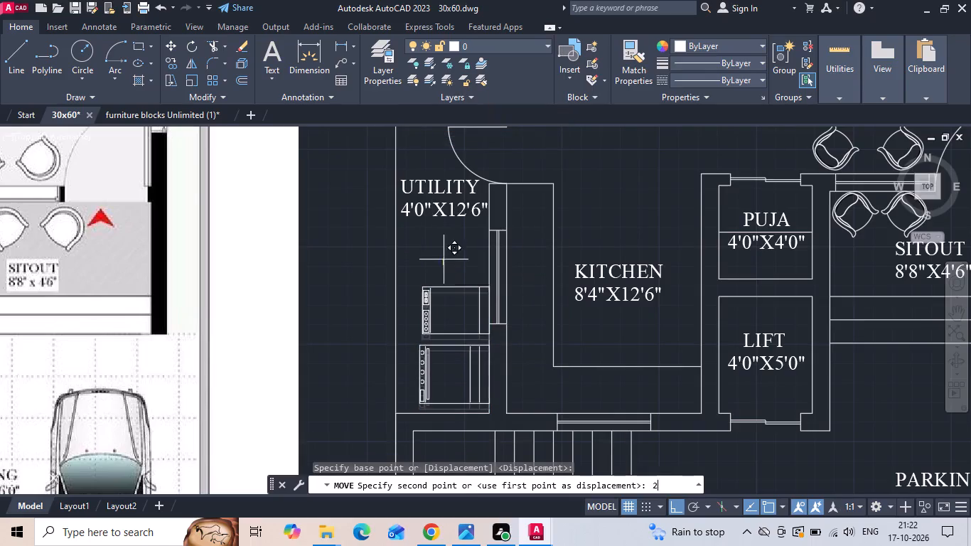
scroll(444, 259, "down", 2)
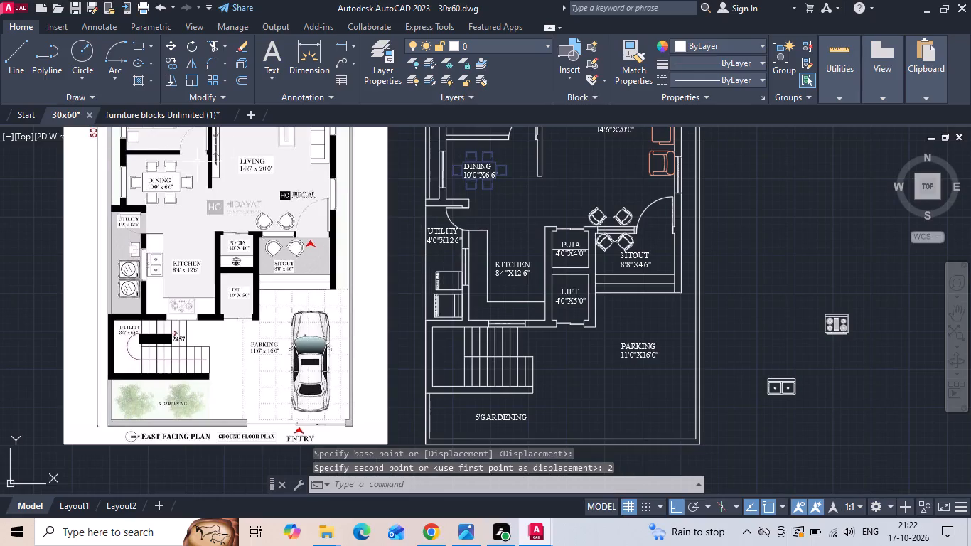
Open the Kitchen_furniture drawing from the Downloads folder.
left_click(8, 0)
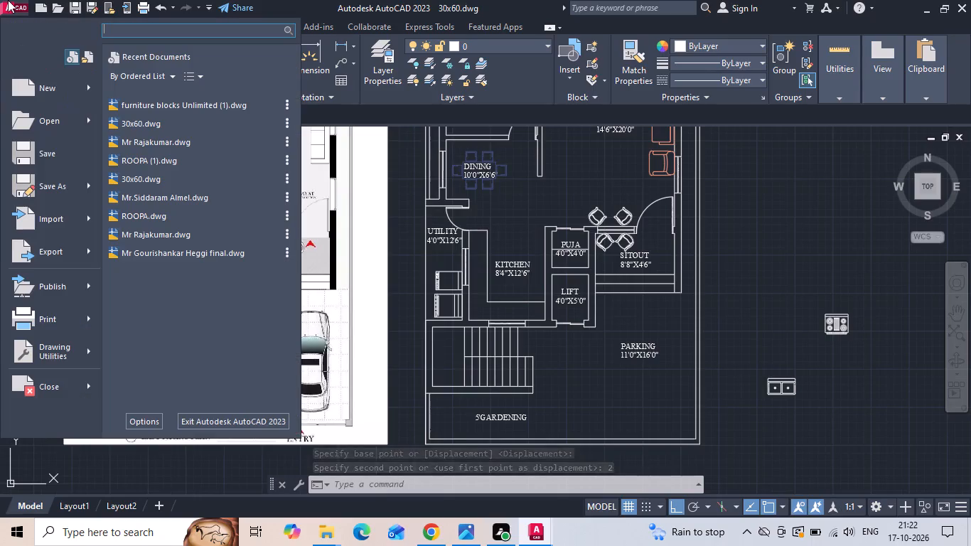
left_click(37, 122)
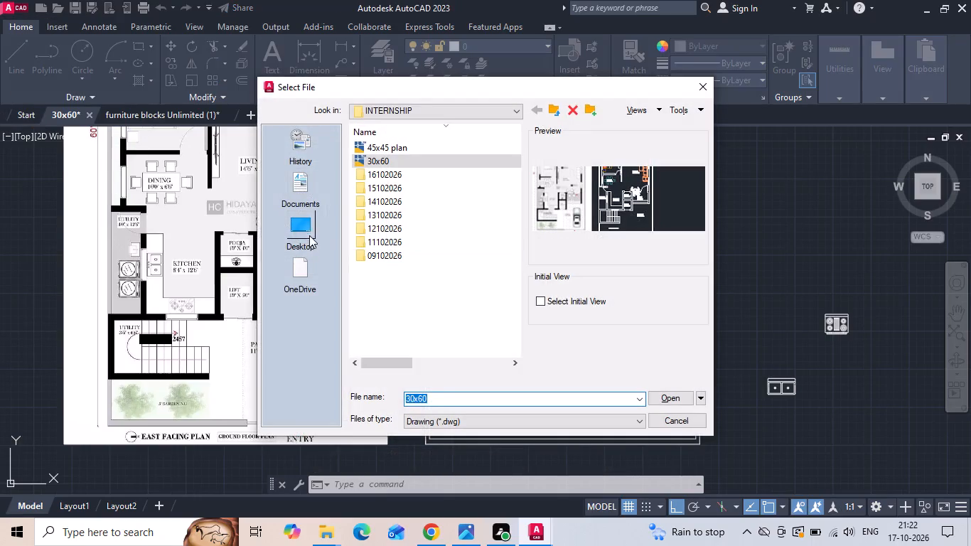
double_click(309, 233)
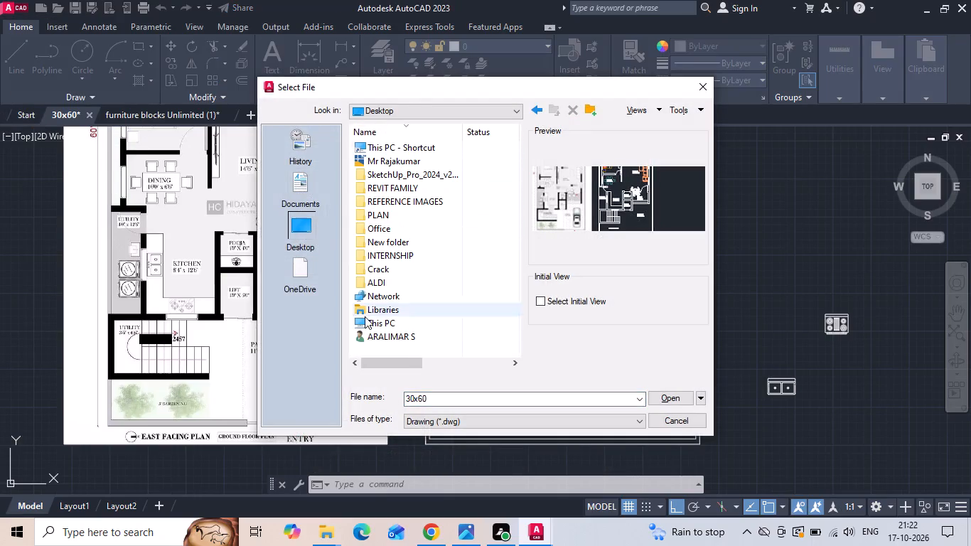
double_click(378, 327)
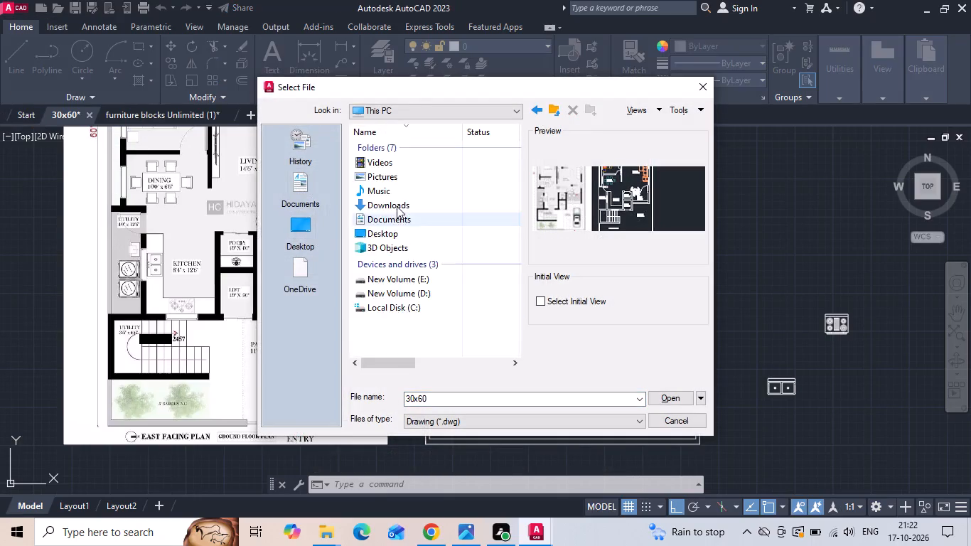
double_click(397, 206)
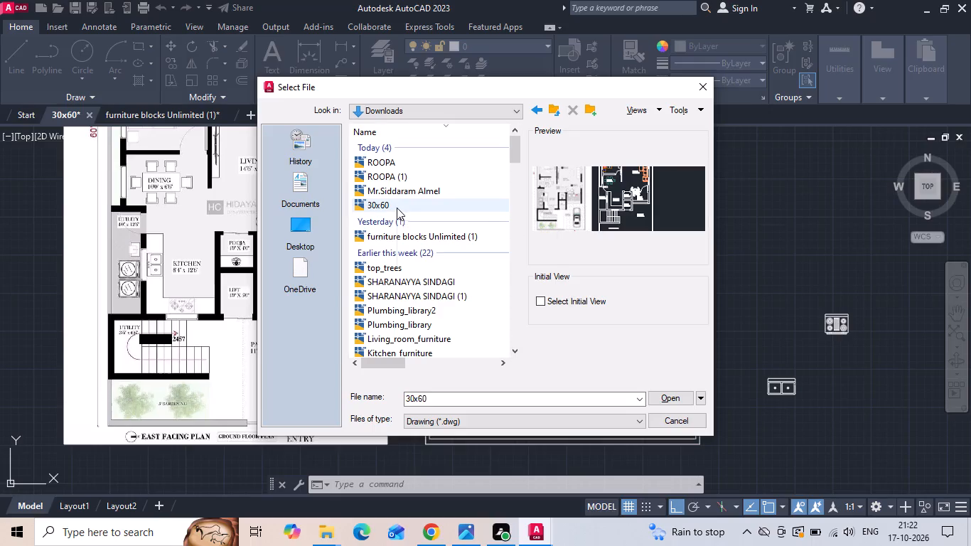
scroll(397, 208, "down", 1)
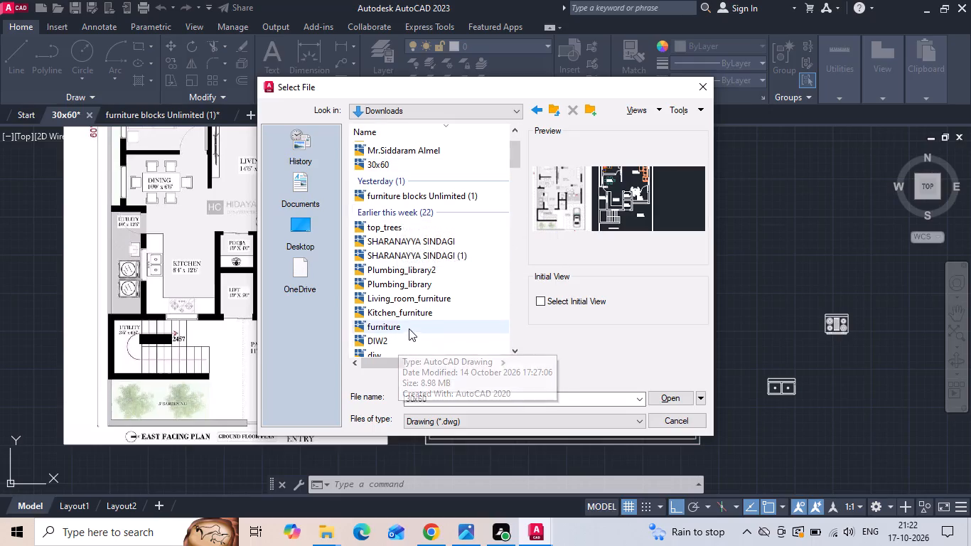
left_click(413, 316)
left_click(655, 396)
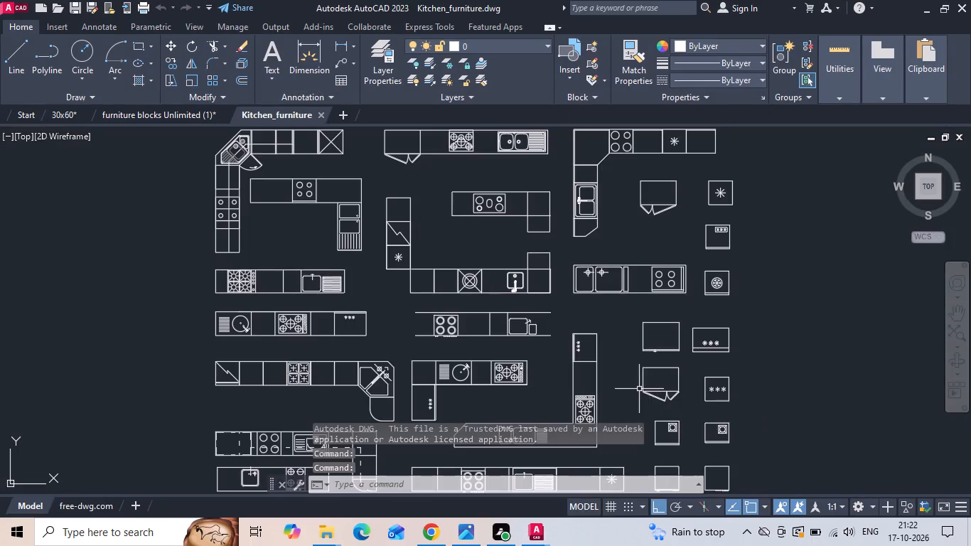
Examine the kitchen block library for sink, cooktop and appliance blocks suited to the plan's kitchen and utility room.
scroll(423, 276, "down", 1)
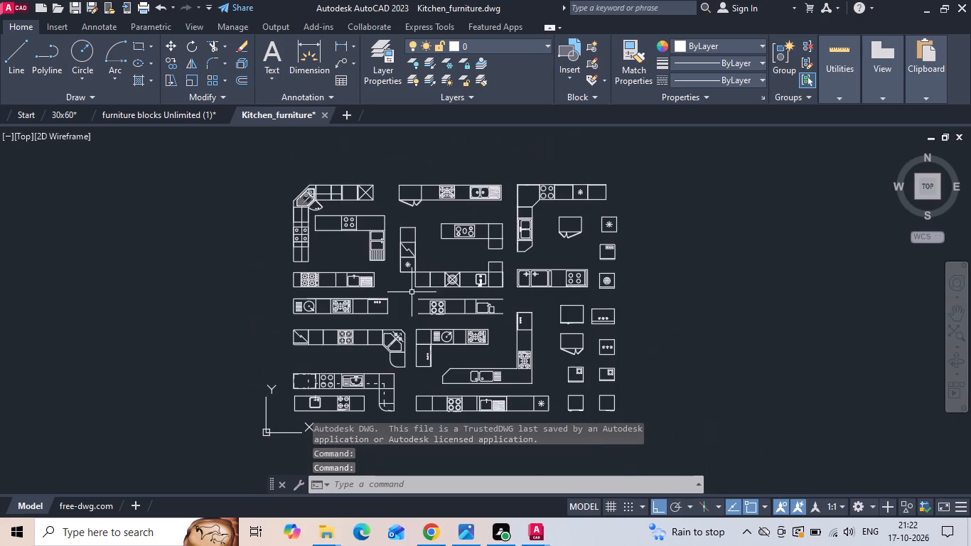
scroll(475, 407, "up", 2)
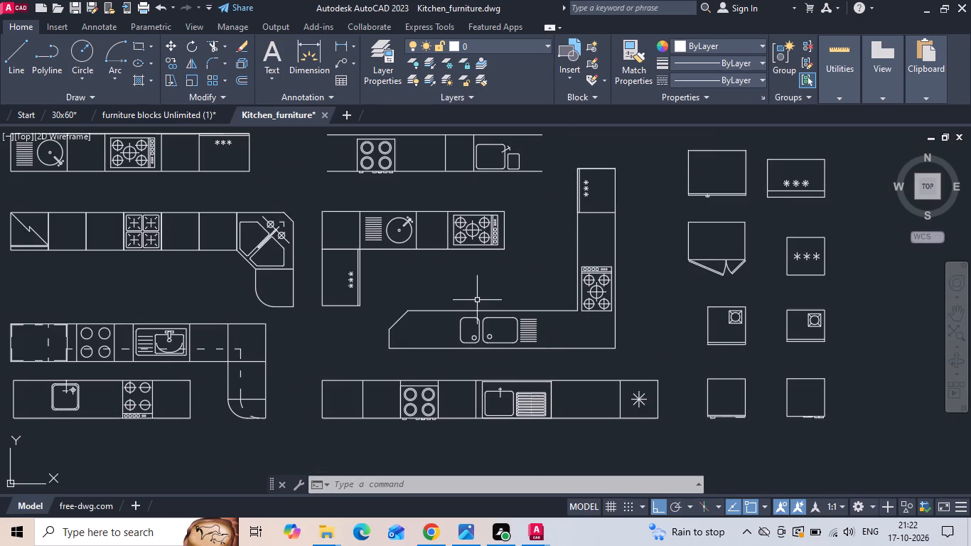
middle_click_drag(476, 314, 435, 402)
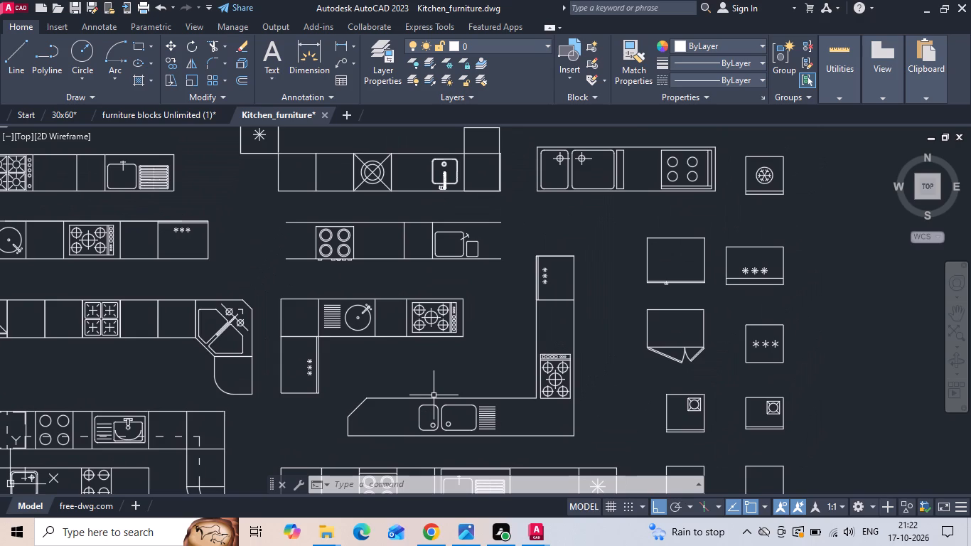
scroll(434, 395, "down", 2)
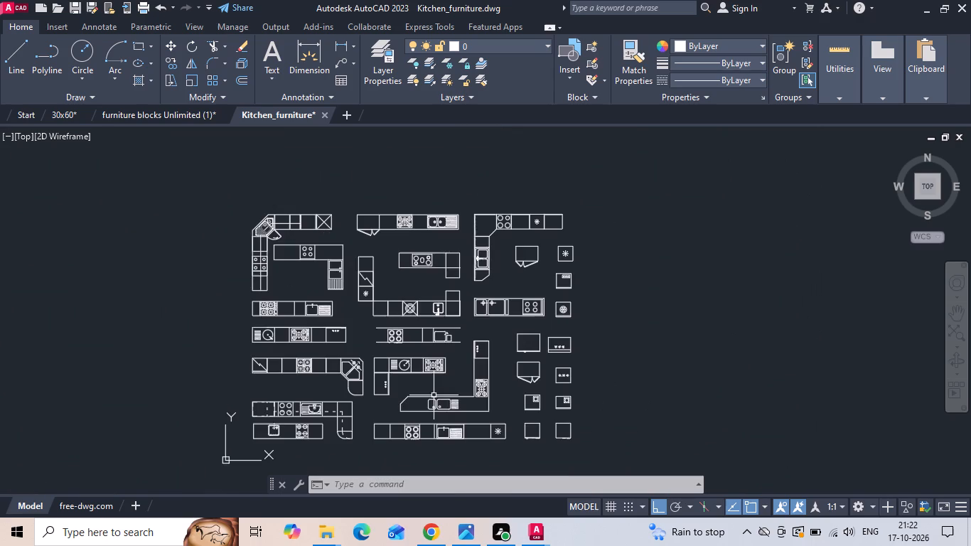
scroll(451, 277, "up", 1)
scroll(451, 277, "down", 3)
scroll(440, 251, "up", 3)
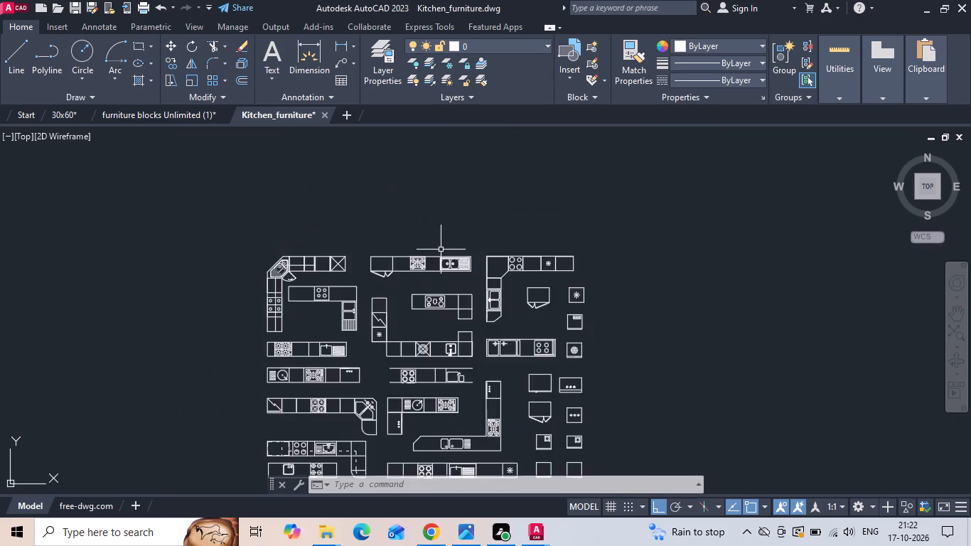
scroll(414, 280, "up", 3)
scroll(520, 242, "down", 2)
middle_click_drag(439, 370, 483, 213)
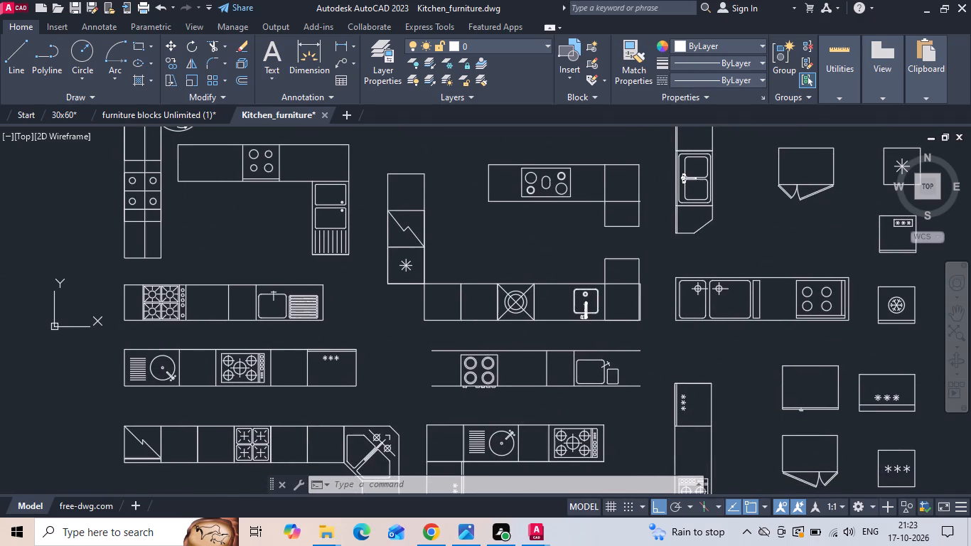
scroll(483, 212, "down", 1)
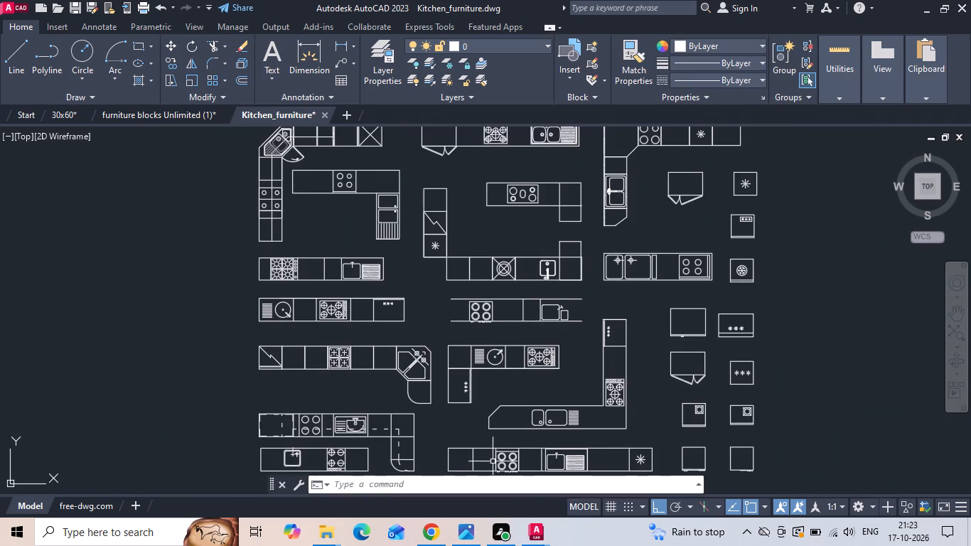
middle_click_drag(562, 427, 536, 311)
scroll(536, 310, "up", 2)
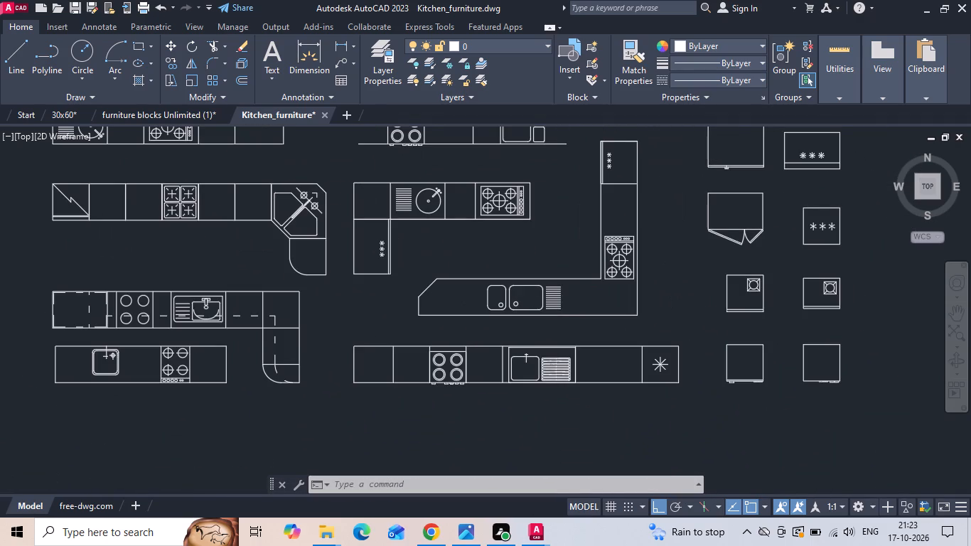
scroll(536, 310, "down", 1)
scroll(838, 341, "up", 1)
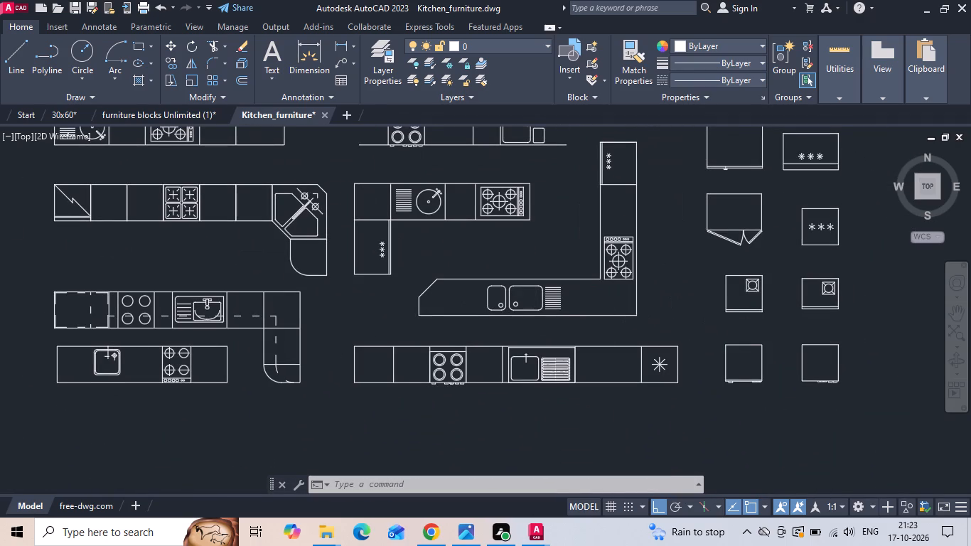
middle_click_drag(825, 369, 748, 512)
scroll(630, 271, "down", 2)
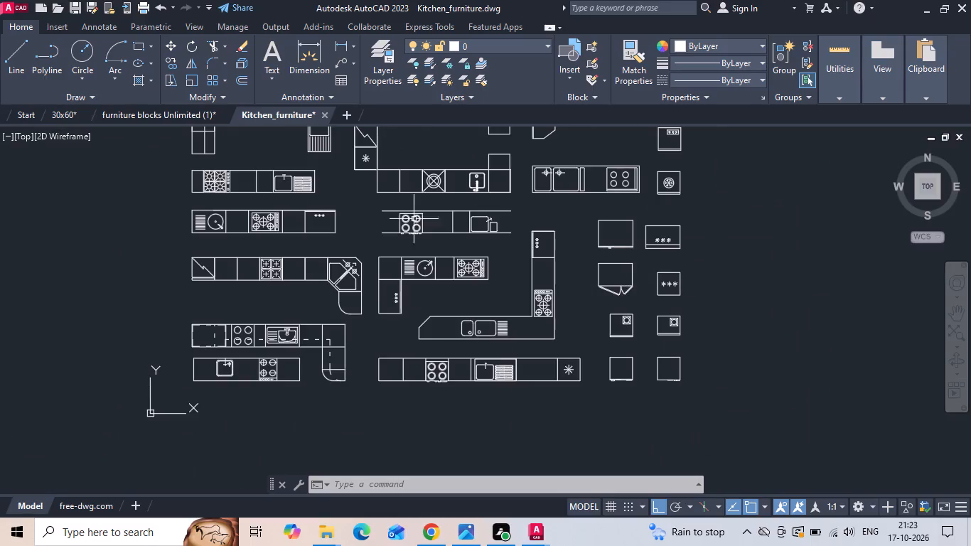
Return to the 30x60 drawing and save it.
left_click(70, 112)
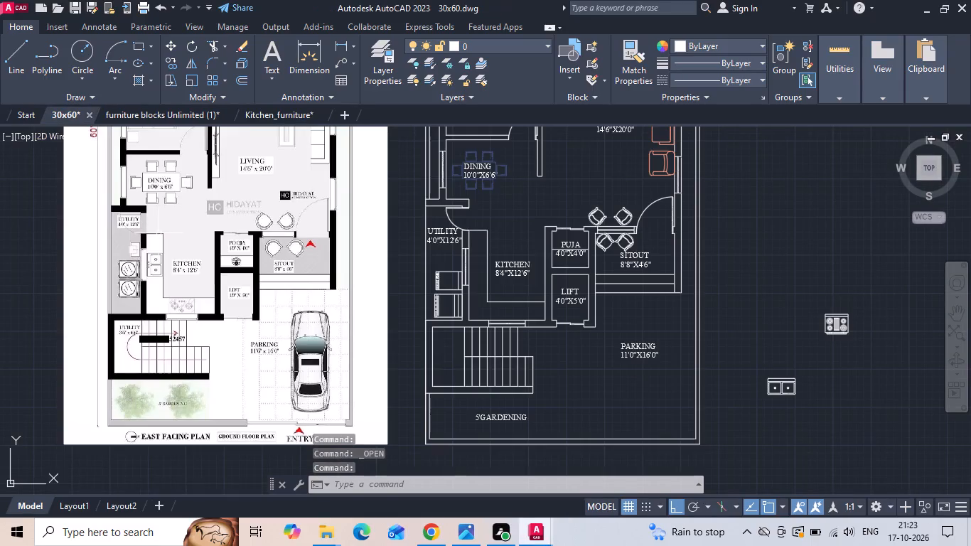
key("ctrl+s")
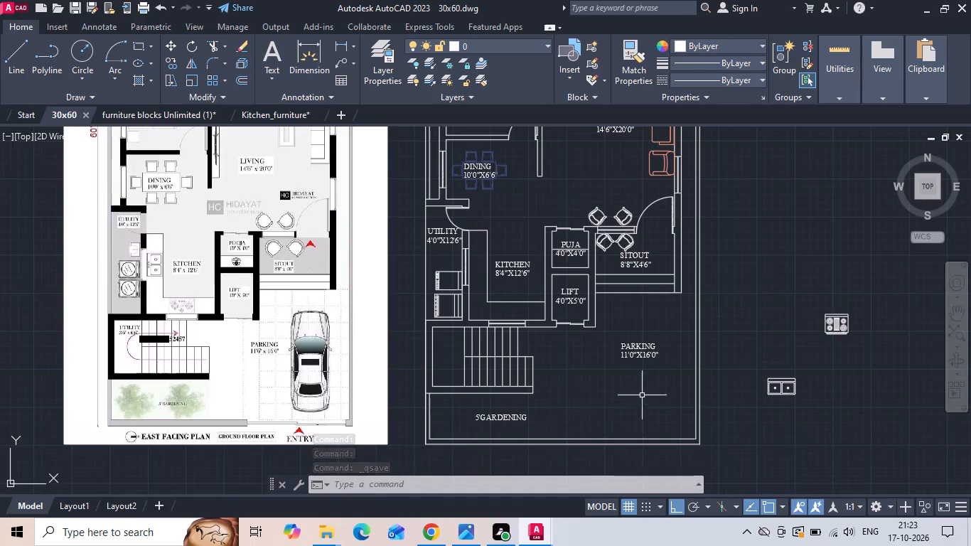
Rotate the double sink outside the plan 90° clockwise so its back ledge faces east.
left_click(781, 397)
left_click(762, 352)
right_click(762, 352)
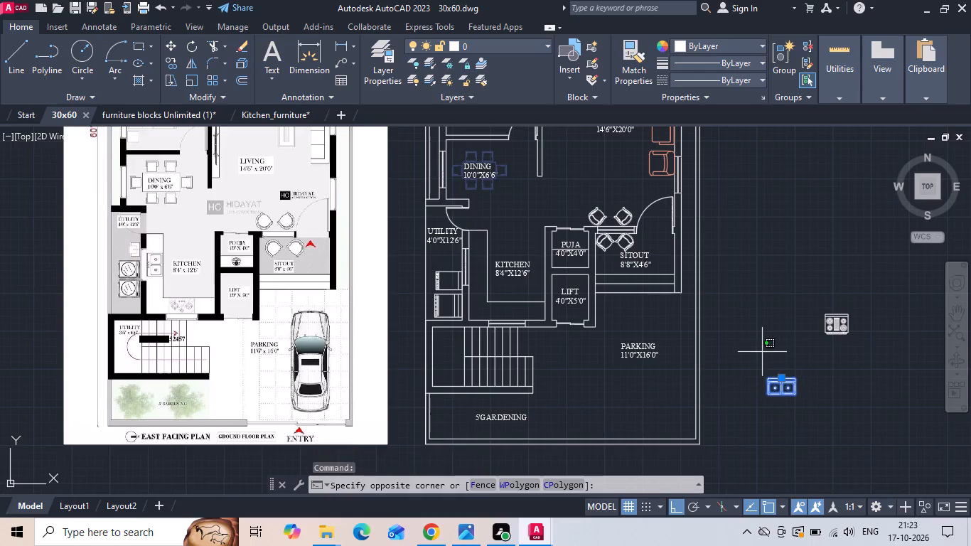
double_click(777, 309)
left_click(759, 349)
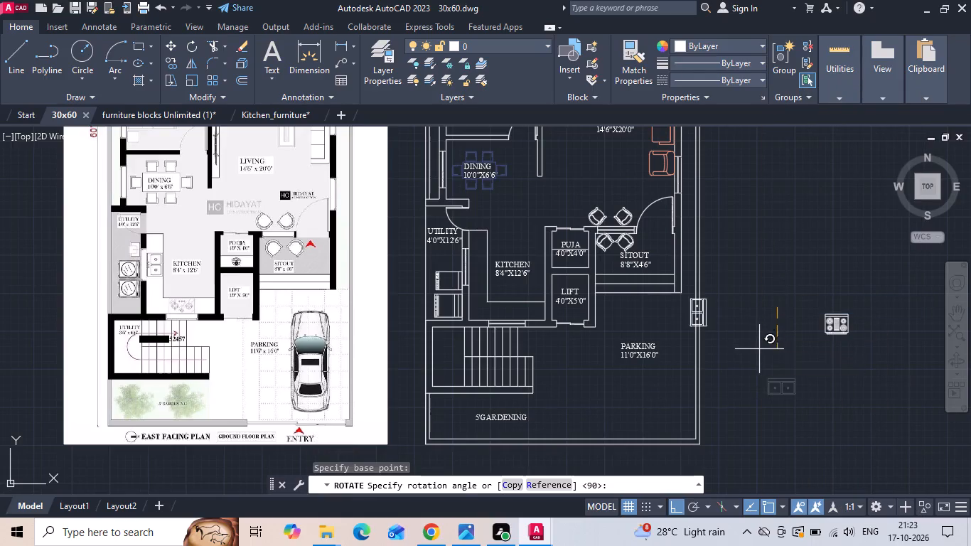
Mirror the rotated double sink across a vertical line so its back ledge faces west, erasing the source object.
scroll(652, 322, "up", 2)
left_click(752, 324)
left_click(712, 311)
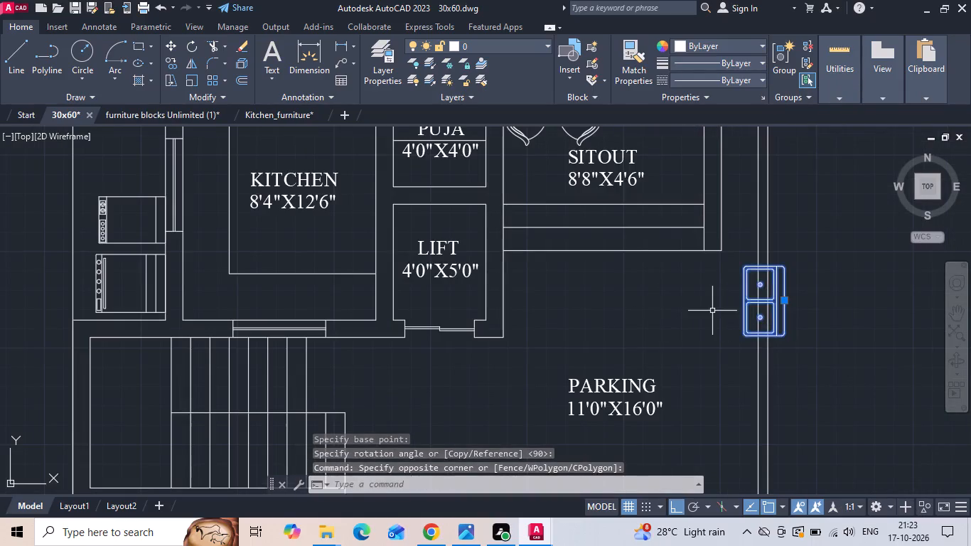
type("MI")
key("space")
left_click_drag(711, 305, 707, 328)
left_click(699, 360)
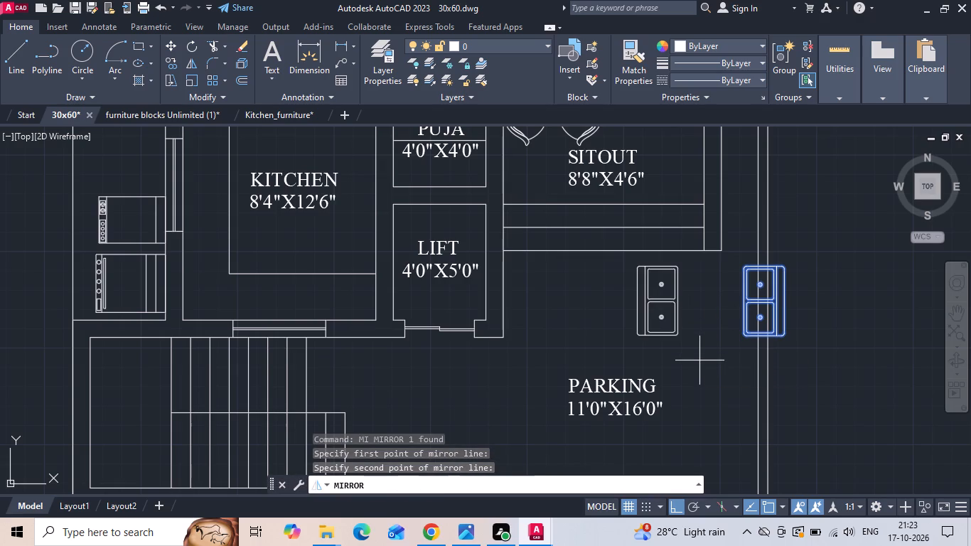
type("Y")
key("space")
Move the mirrored double sink by its front-edge midpoint onto the front edge of the kitchen's west counter, beside the window.
left_click_drag(699, 359, 675, 343)
left_click(622, 300)
right_click(621, 300)
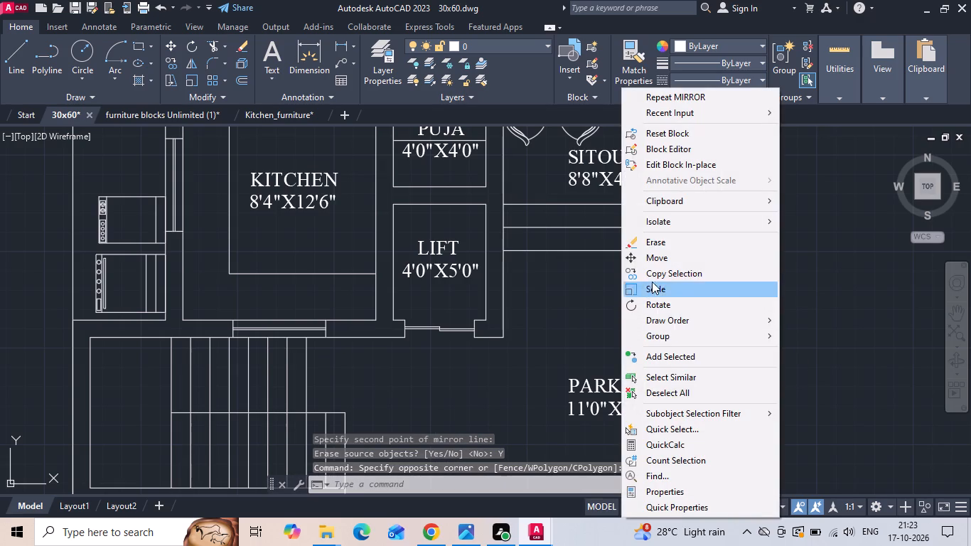
left_click(658, 260)
scroll(687, 304, "up", 2)
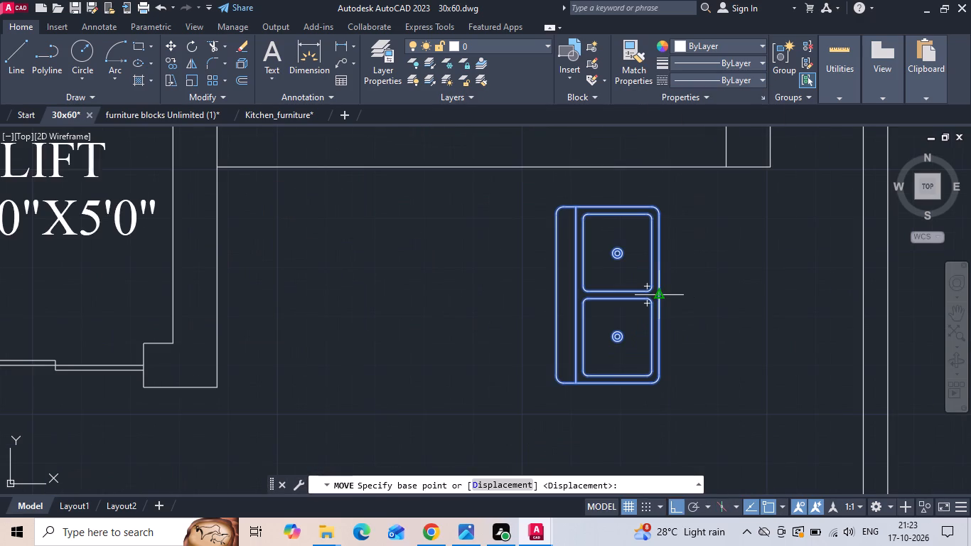
left_click(657, 292)
scroll(699, 360, "down", 3)
scroll(440, 311, "up", 1)
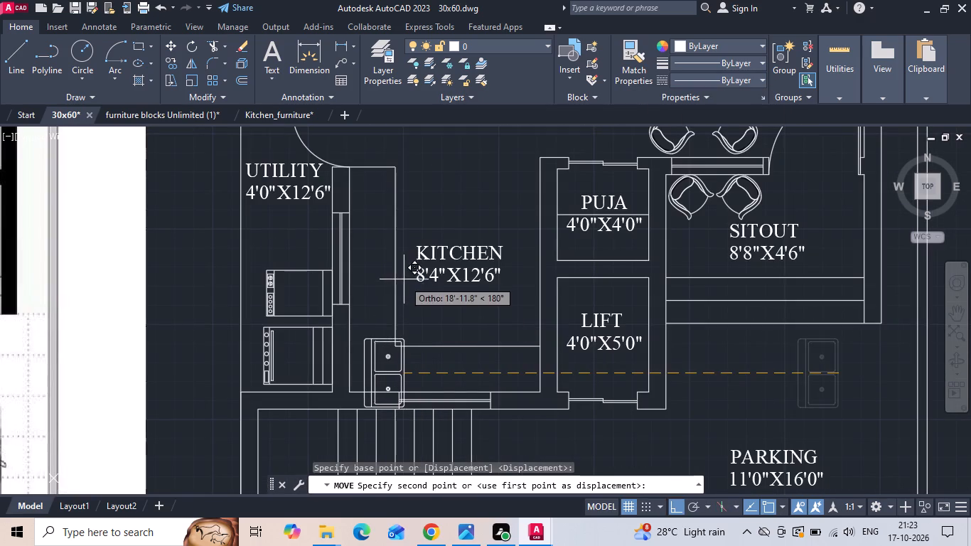
left_click(395, 270)
Move the double sink 1 inch west, back from the counter's front edge.
scroll(385, 272, "up", 1)
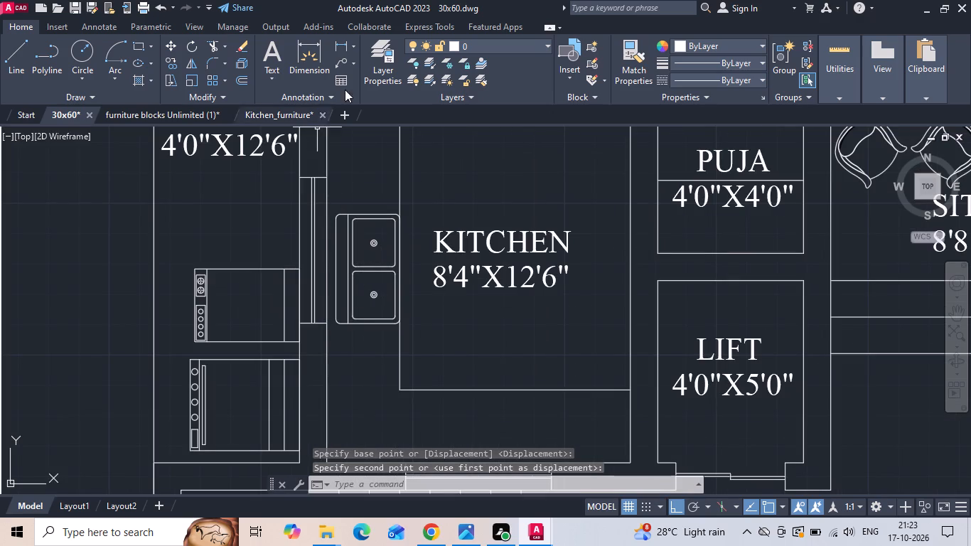
scroll(373, 197, "up", 2)
left_click_drag(373, 197, 358, 235)
left_click(343, 266)
right_click(342, 267)
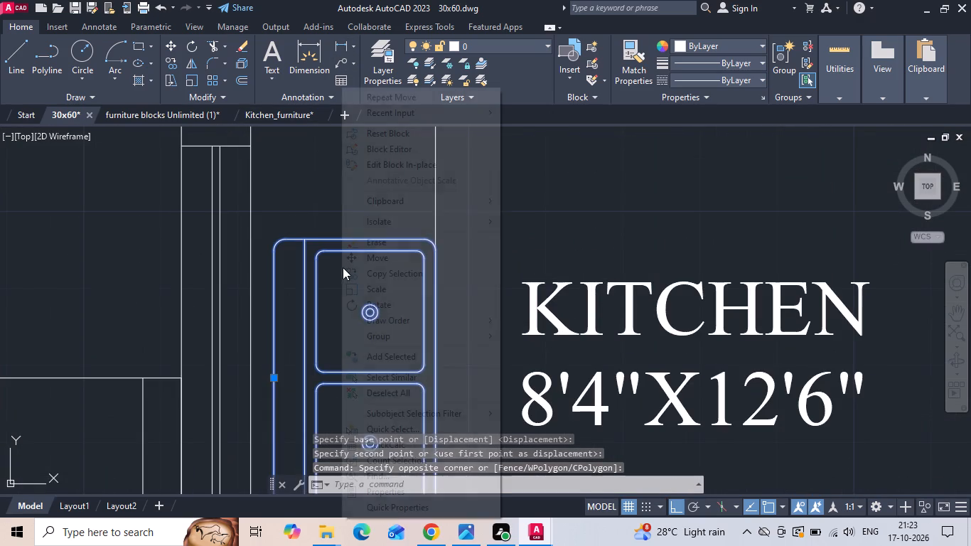
left_click(365, 252)
left_click(569, 214)
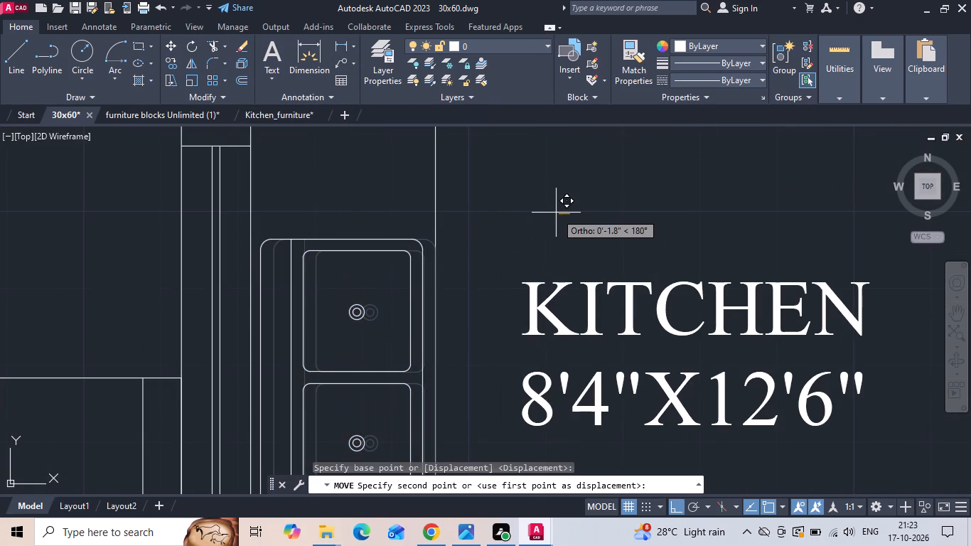
key("1")
key("space")
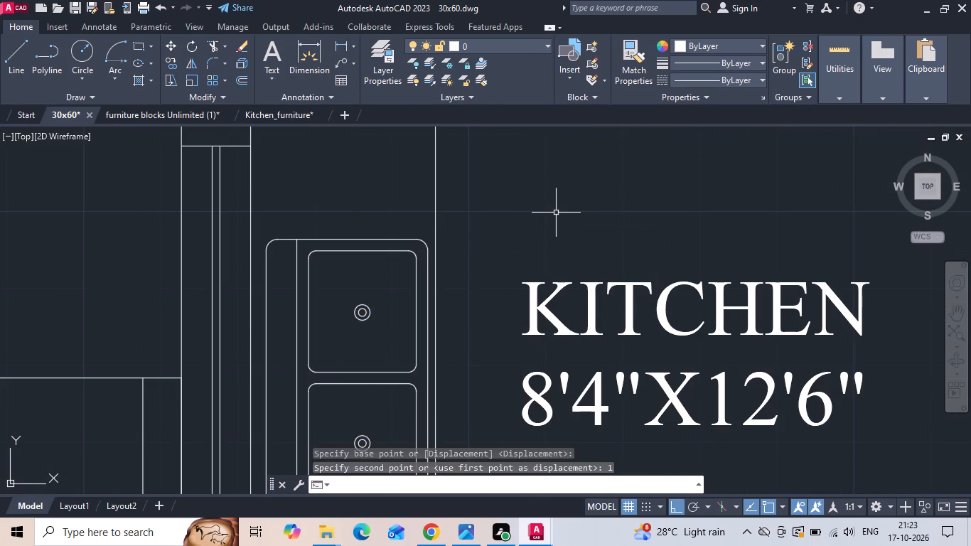
Move the double sink a further 1 inch west toward the utility wall.
left_click_drag(328, 231, 326, 242)
left_click(313, 273)
right_click(313, 273)
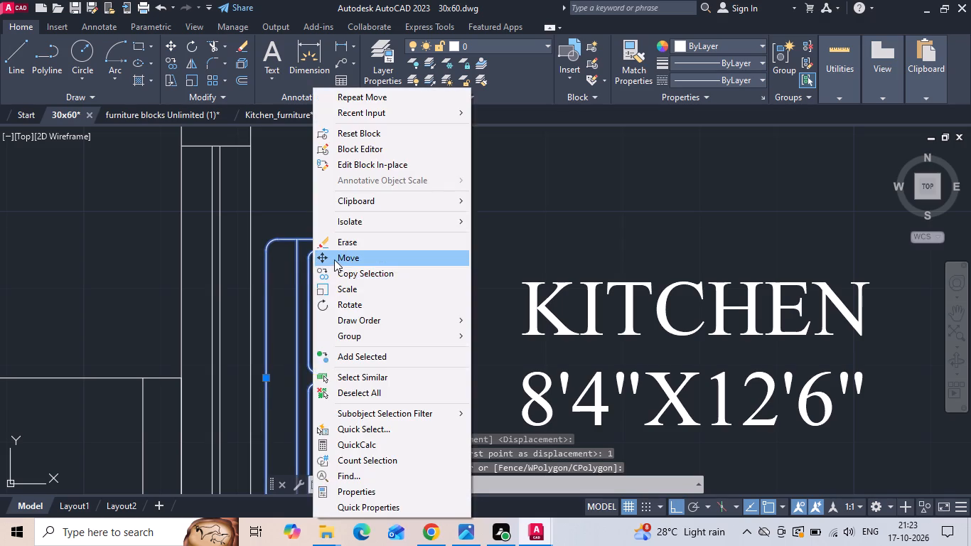
left_click(334, 259)
left_click(529, 218)
type("1")
key("space")
Move the double sink slightly north along the west counter, toward the middle of the kitchen's west window.
scroll(527, 218, "down", 1)
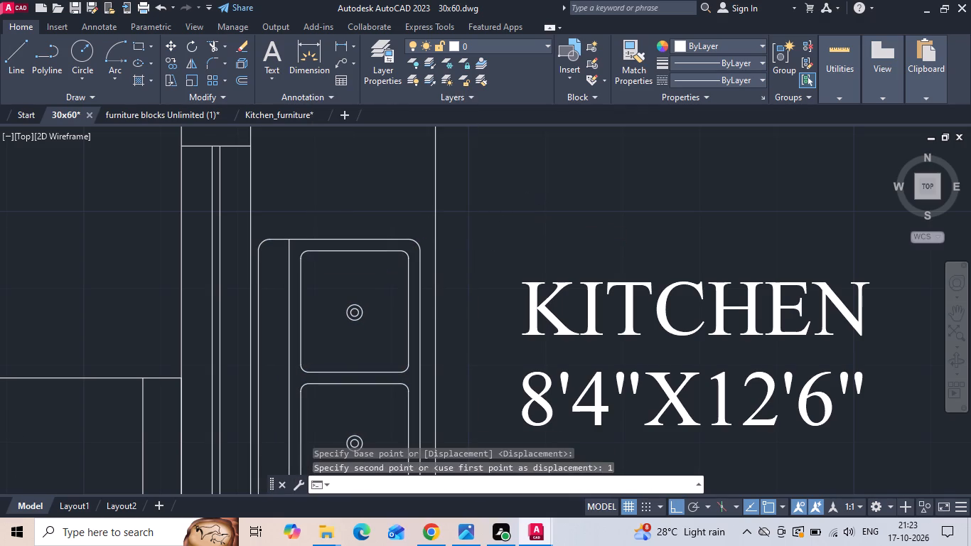
scroll(527, 218, "down", 4)
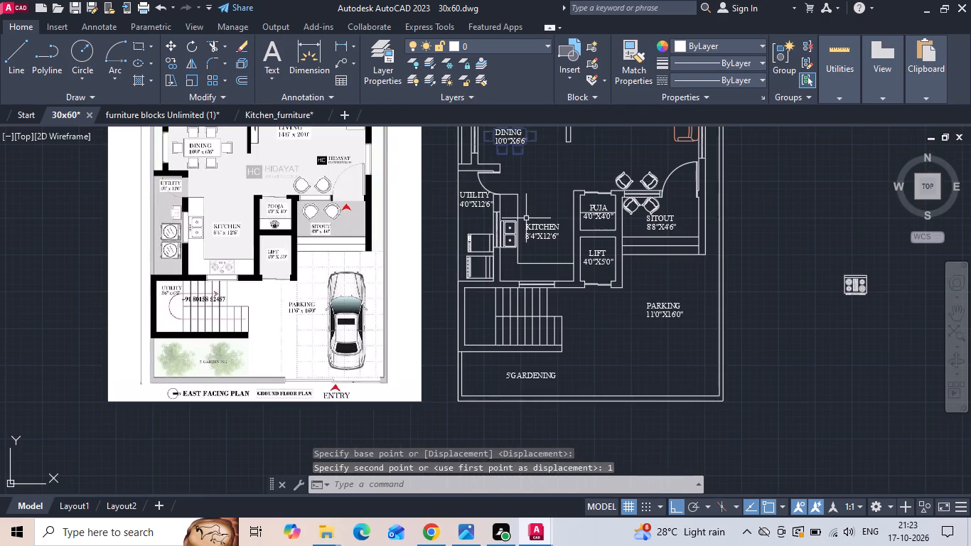
scroll(505, 230, "up", 2)
left_click(505, 231)
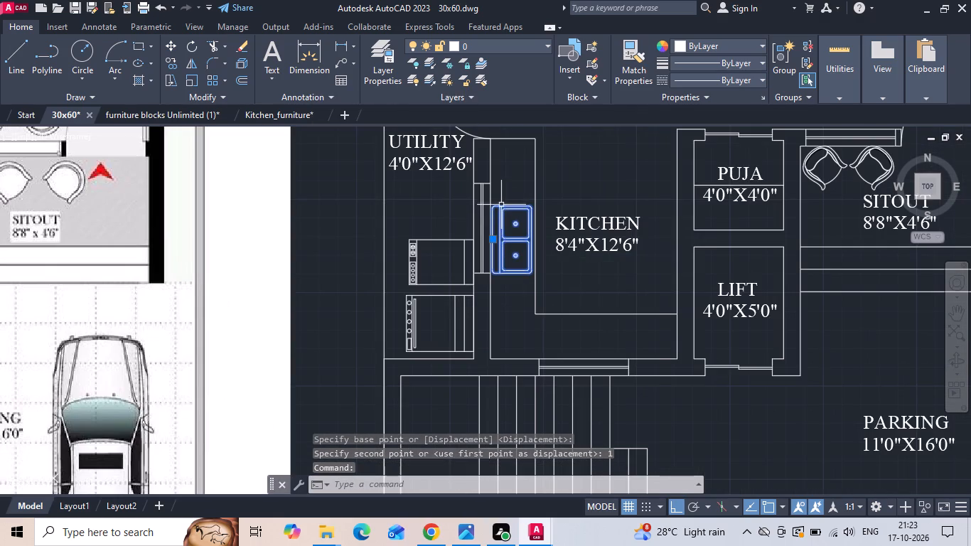
right_click(501, 201)
left_click(521, 257)
scroll(604, 213, "up", 2)
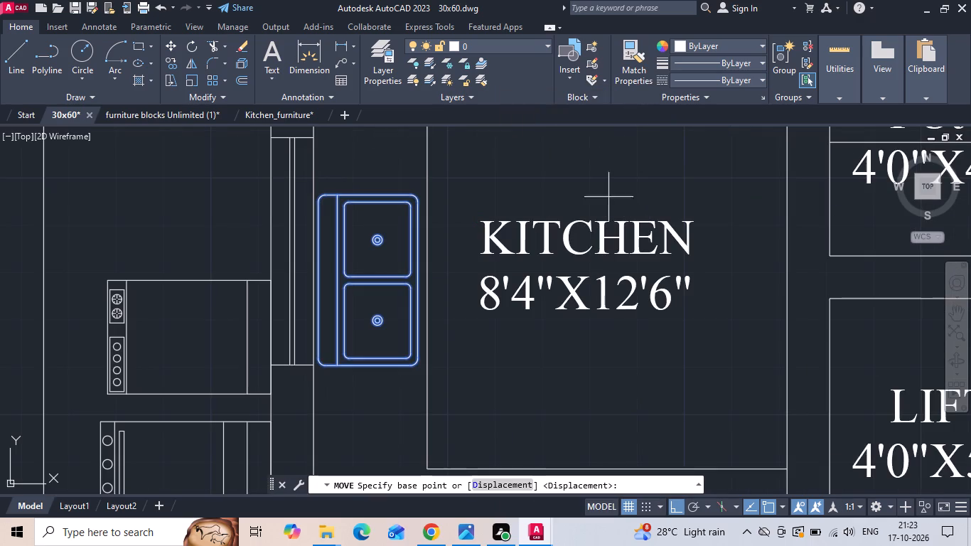
left_click(608, 185)
left_click(604, 163)
Mirror the four-burner cooktop outside the plan across a horizontal line so its handle faces north, erasing the source object.
scroll(475, 166, "down", 2)
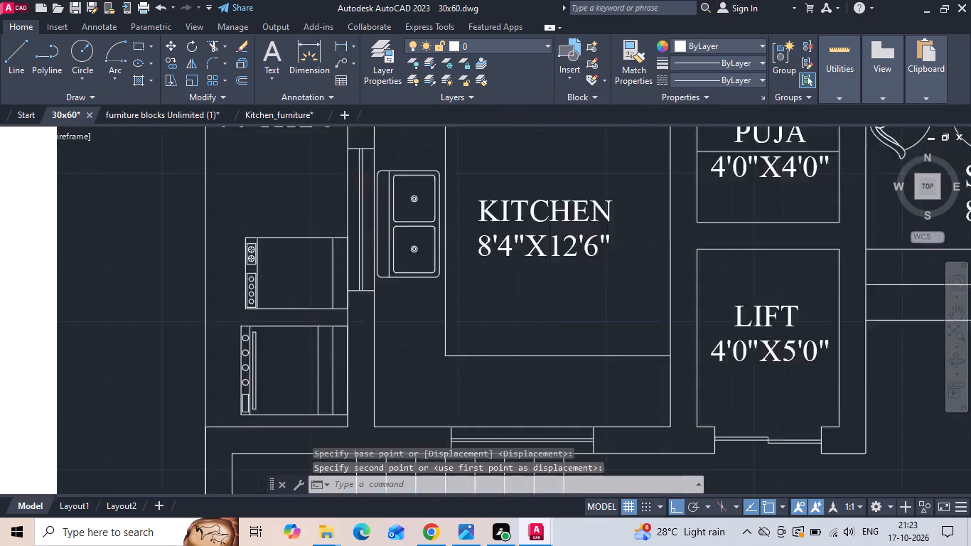
scroll(472, 167, "down", 1)
scroll(472, 306, "down", 1)
scroll(823, 282, "up", 2)
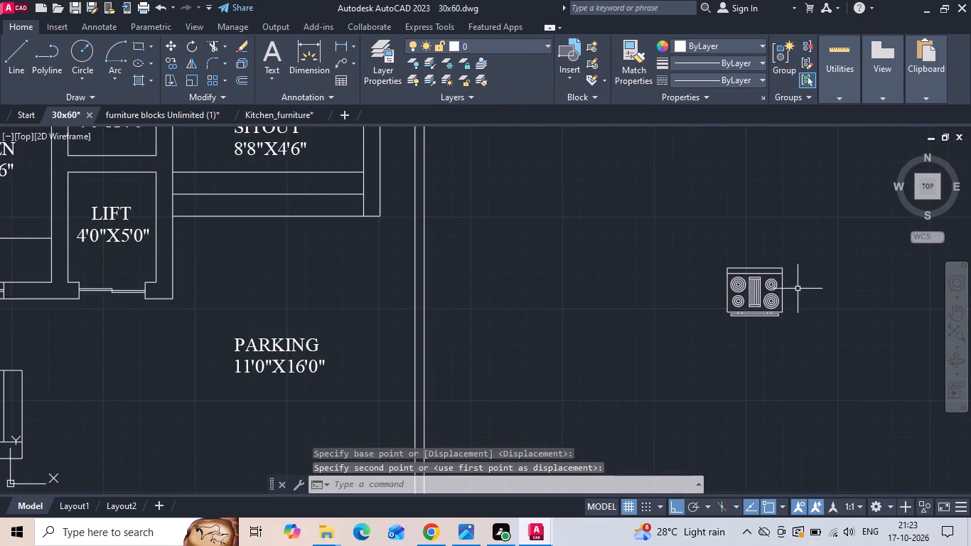
scroll(790, 290, "up", 2)
left_click_drag(781, 306, 725, 311)
left_click(645, 290)
type("MI")
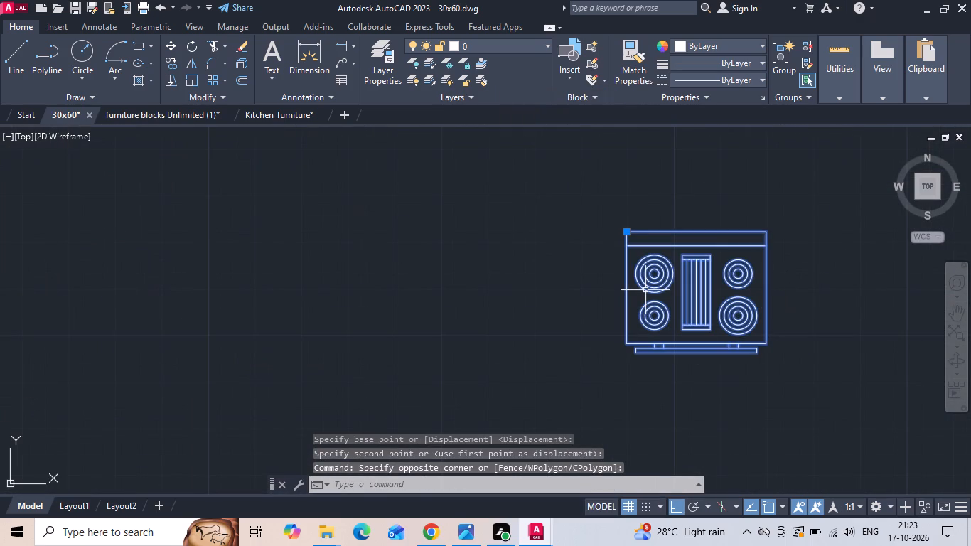
key("space")
left_click(530, 277)
left_click(449, 279)
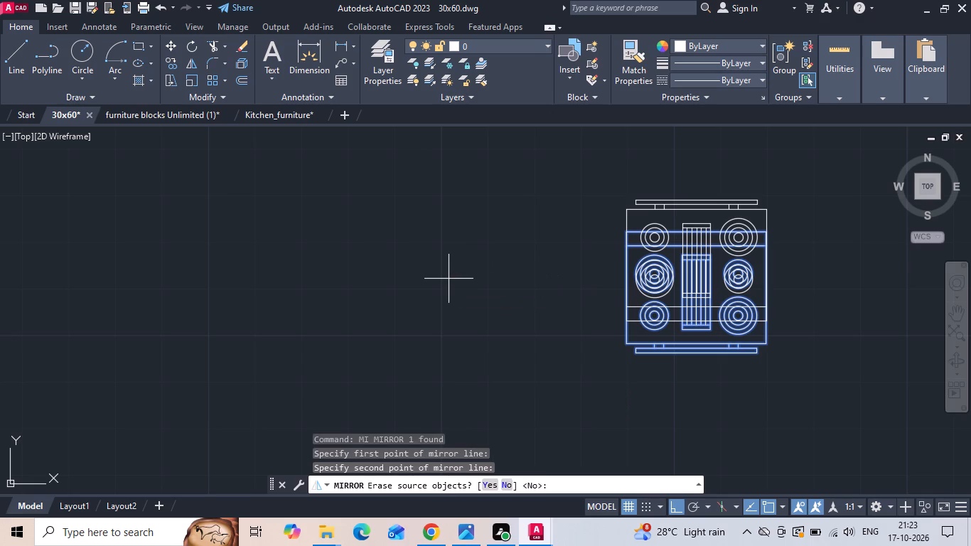
type("Y")
key("space")
Move the cooktop by its handle's midpoint onto the front edge of the kitchen's south counter, in front of the window.
left_click(632, 241)
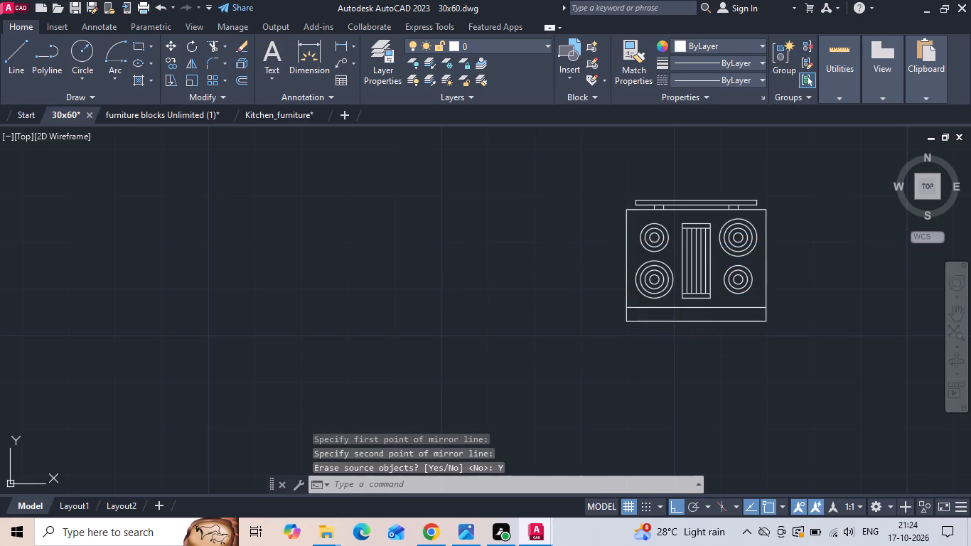
left_click(571, 263)
right_click(569, 263)
left_click(598, 252)
scroll(677, 200, "up", 2)
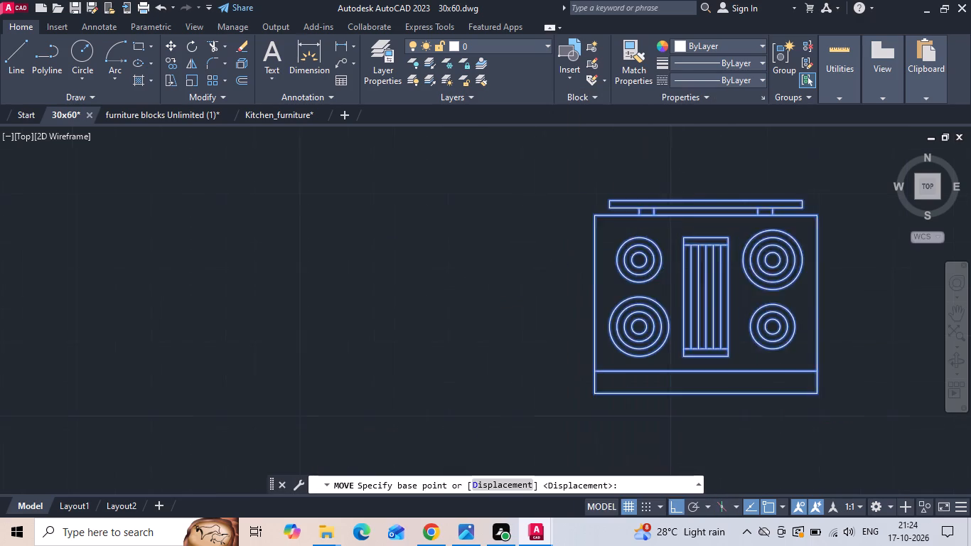
left_click(721, 198)
scroll(750, 228, "down", 4)
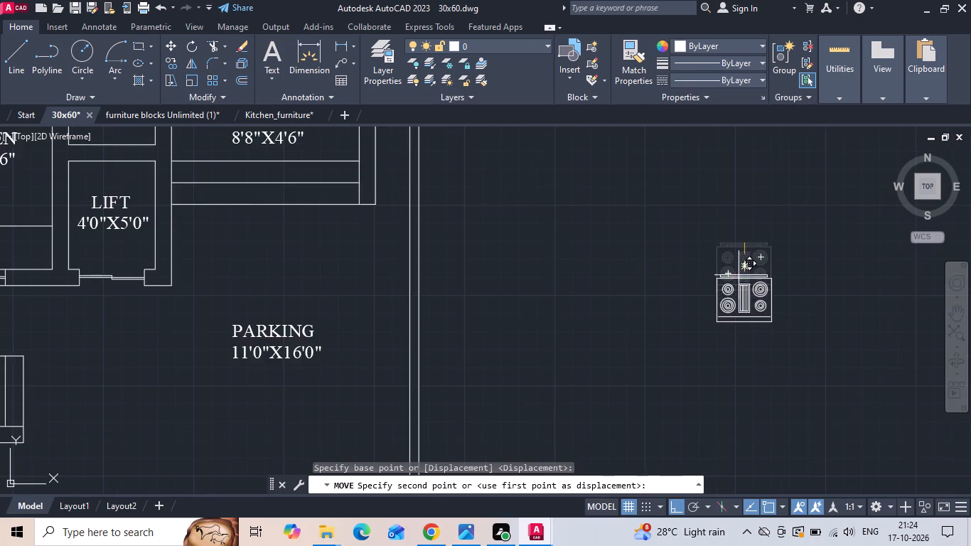
scroll(707, 280, "down", 1)
scroll(240, 258, "up", 2)
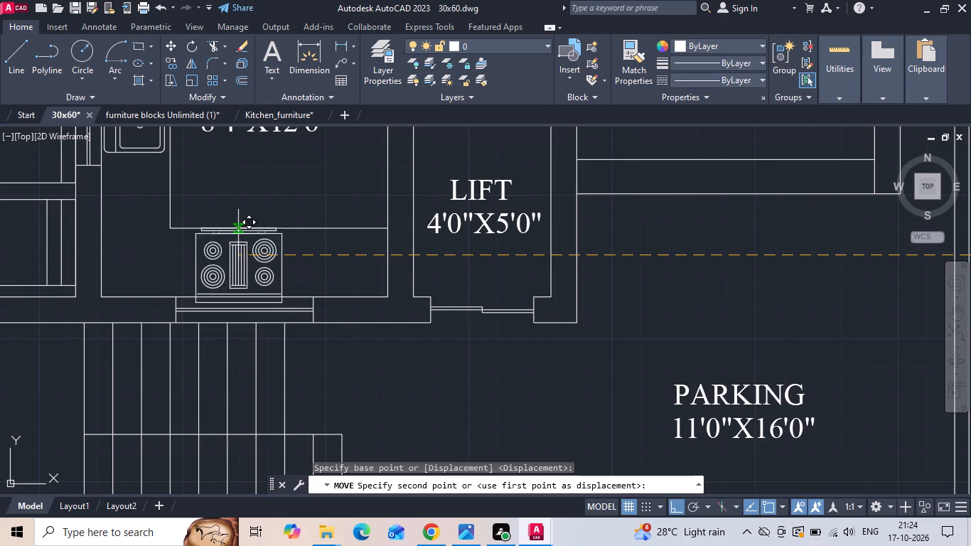
left_click(239, 231)
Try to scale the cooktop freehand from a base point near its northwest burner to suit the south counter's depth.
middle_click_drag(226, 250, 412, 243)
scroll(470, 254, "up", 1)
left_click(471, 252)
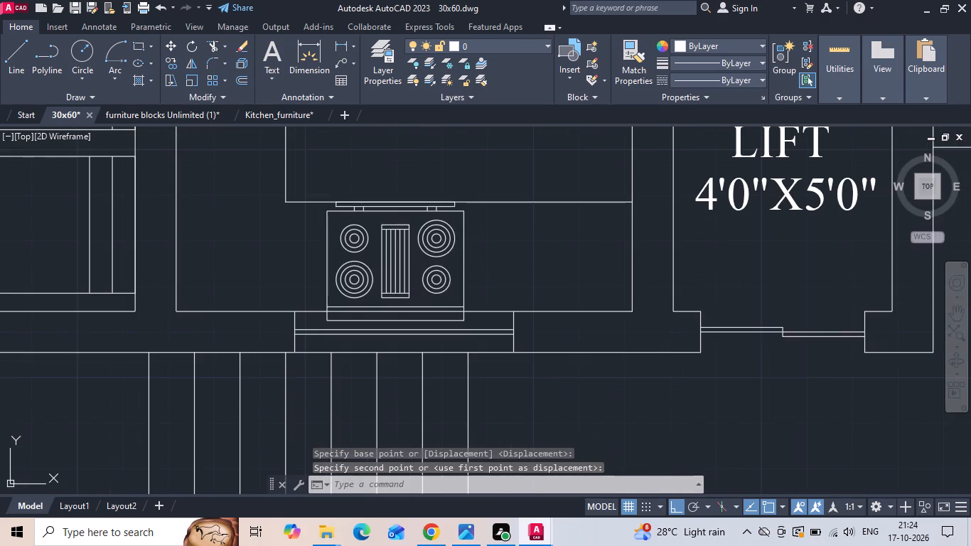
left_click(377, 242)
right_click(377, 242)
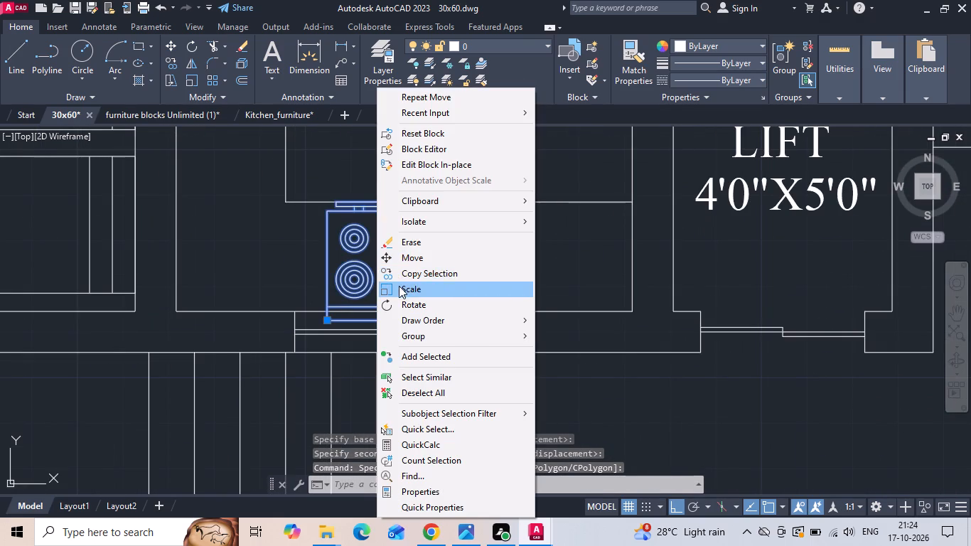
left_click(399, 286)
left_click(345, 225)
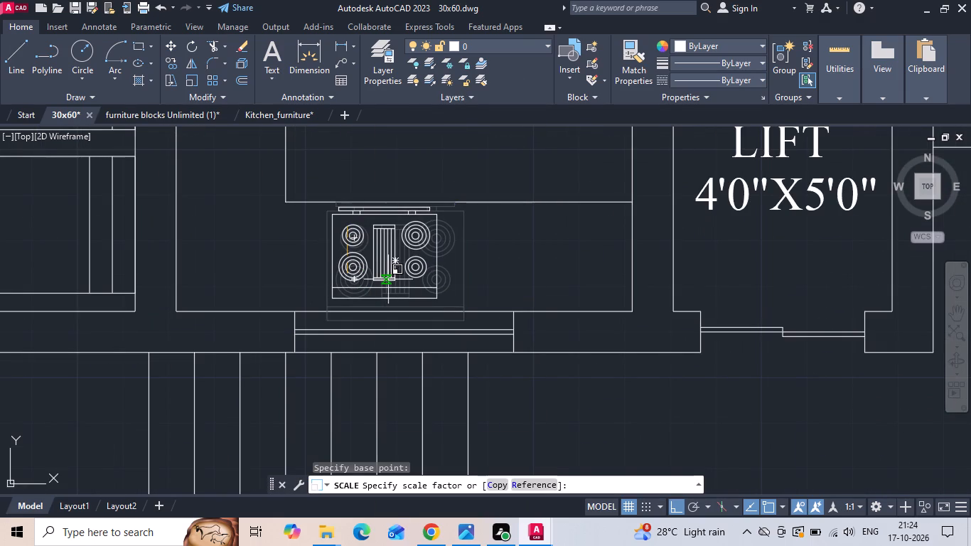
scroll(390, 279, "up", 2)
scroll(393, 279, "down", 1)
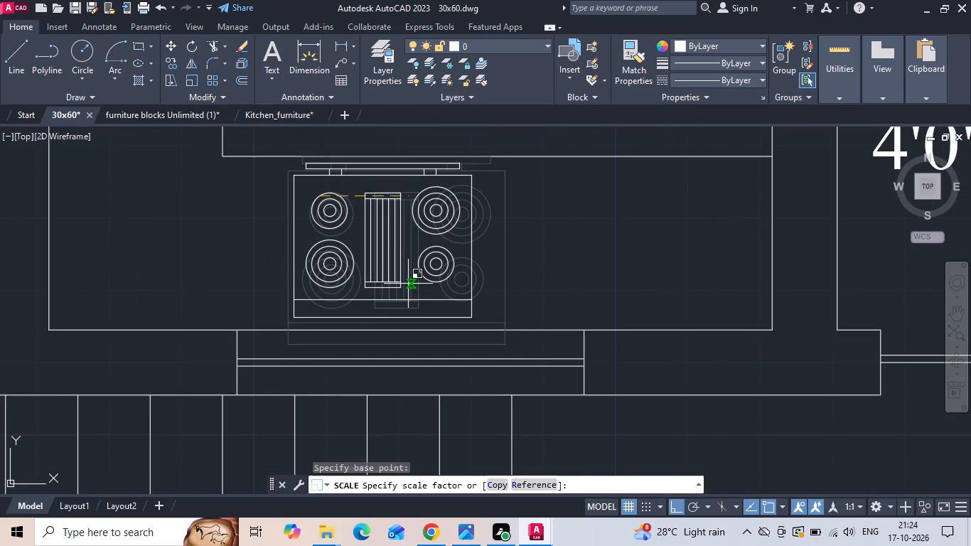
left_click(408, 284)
Scale the cooktop down freehand from a base point near its northwest burner so it fits within the south counter's depth.
left_click_drag(409, 282, 401, 277)
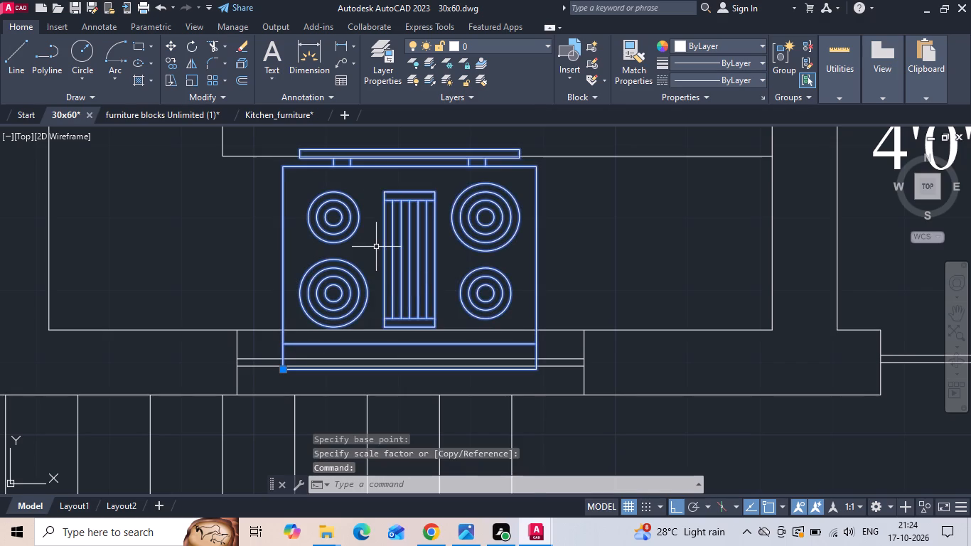
right_click(376, 247)
left_click(405, 284)
left_click(365, 215)
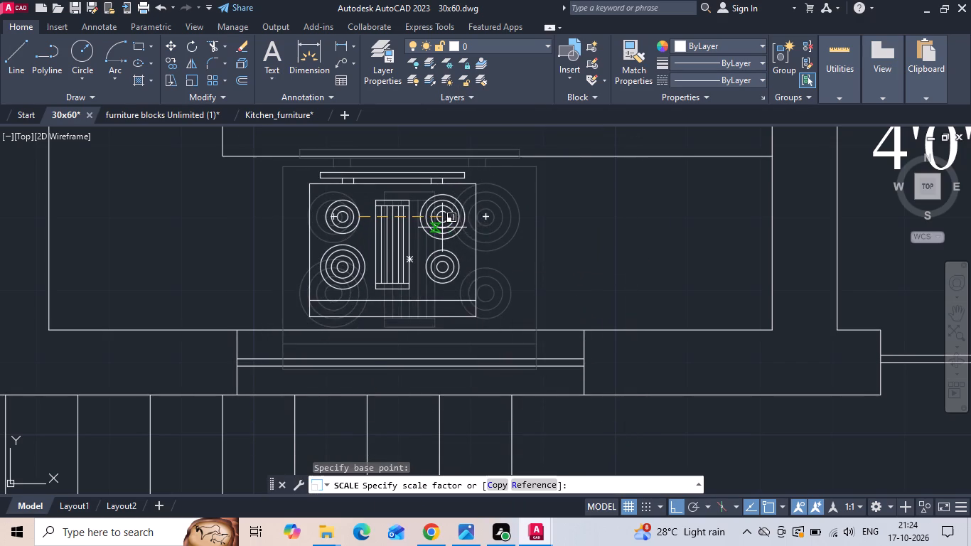
left_click(446, 226)
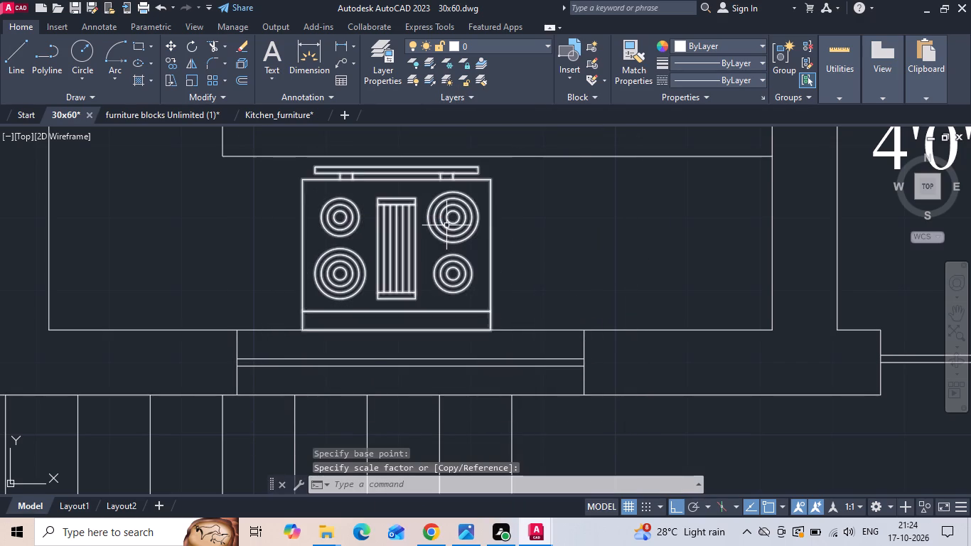
Move the scaled cooktop 1 inch north, clear of the kitchen's south wall.
left_click(446, 225)
right_click(384, 192)
left_click(411, 254)
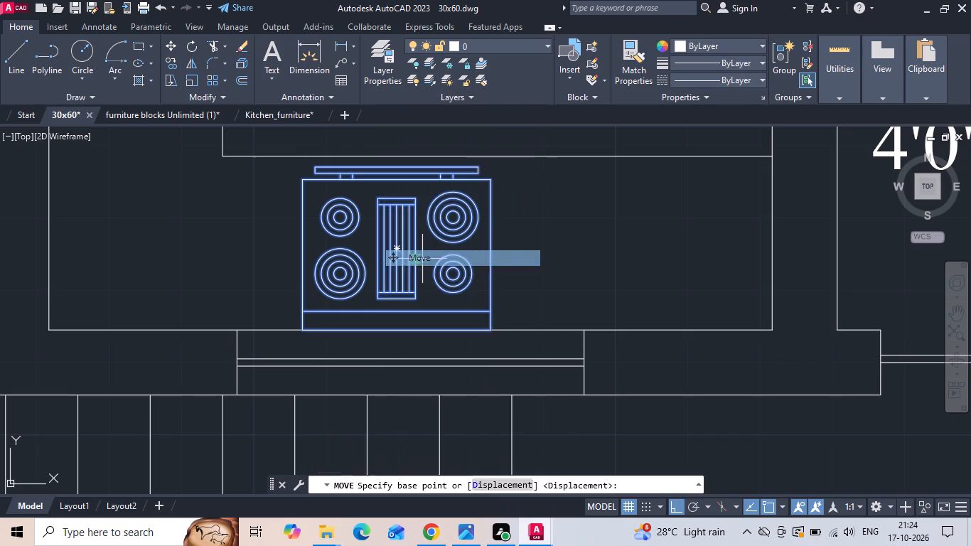
left_click(557, 268)
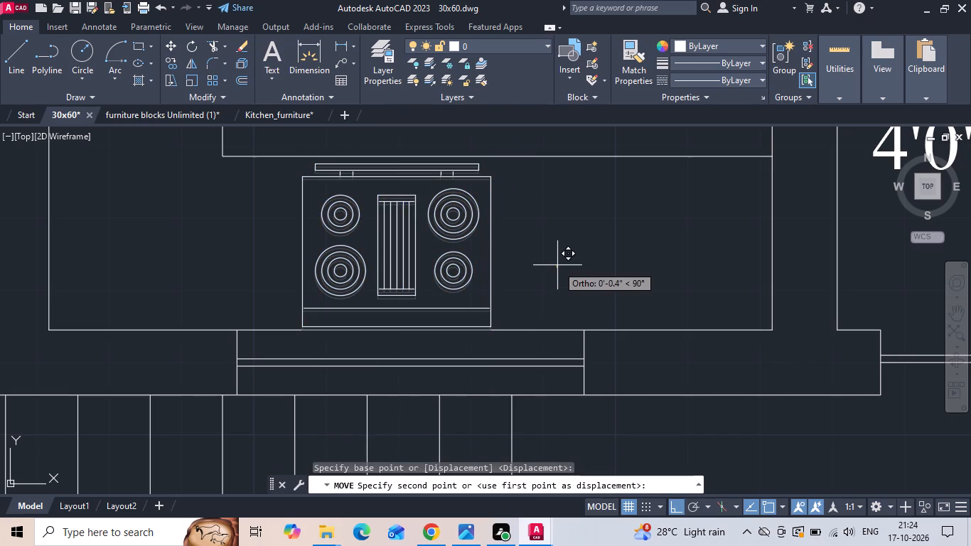
key("F1")
key("BackSpace")
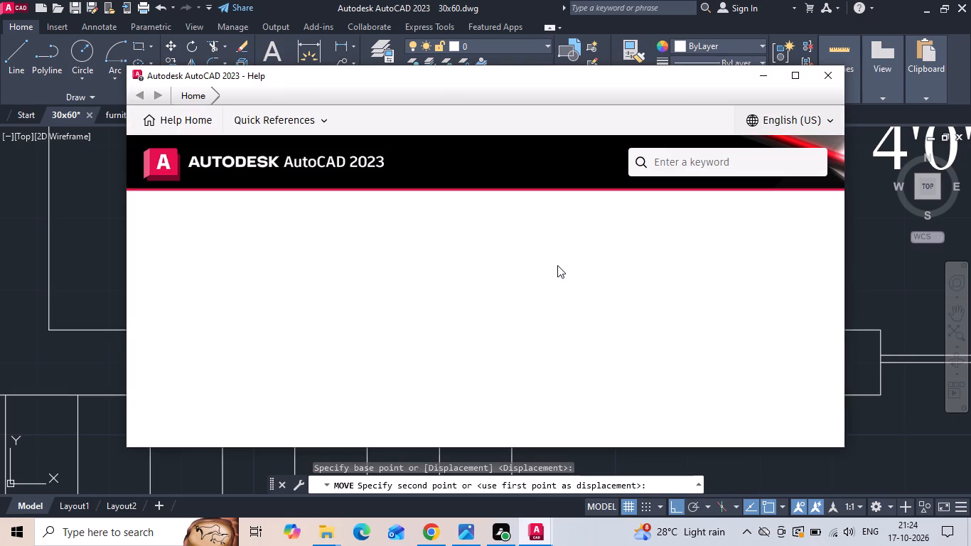
key("Escape")
type("1")
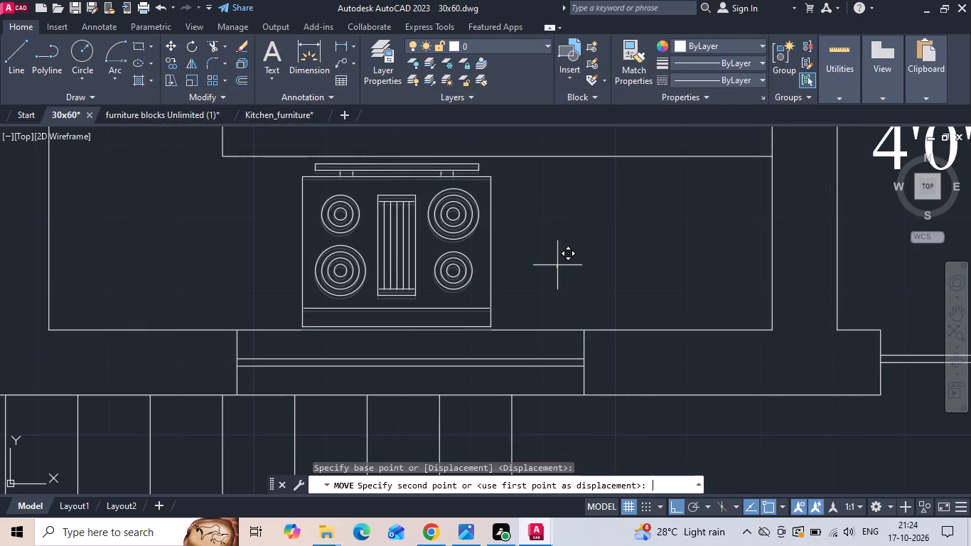
key("space")
Move the cooktop slightly east so it is centred on the kitchen's south window.
left_click_drag(528, 264, 509, 264)
left_click(419, 258)
right_click(418, 257)
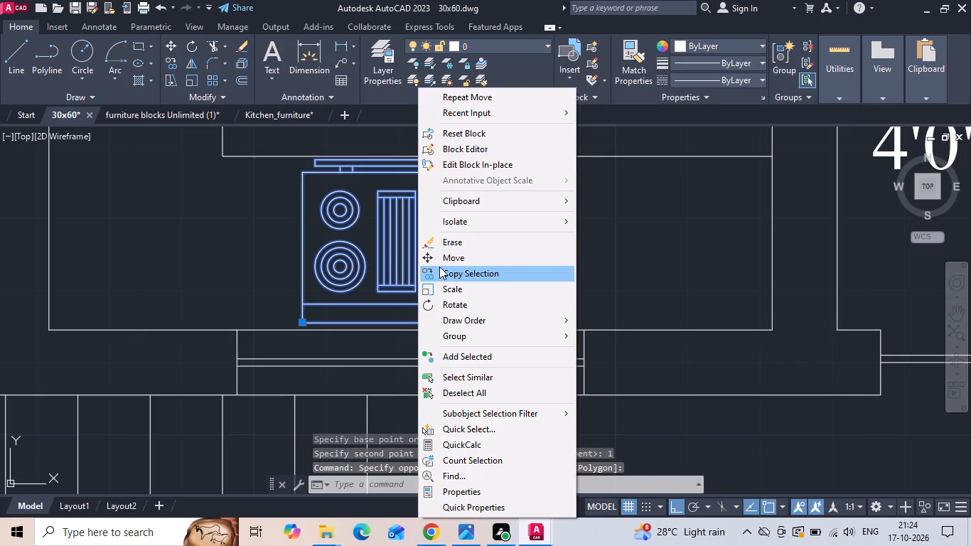
left_click(444, 260)
left_click(393, 325)
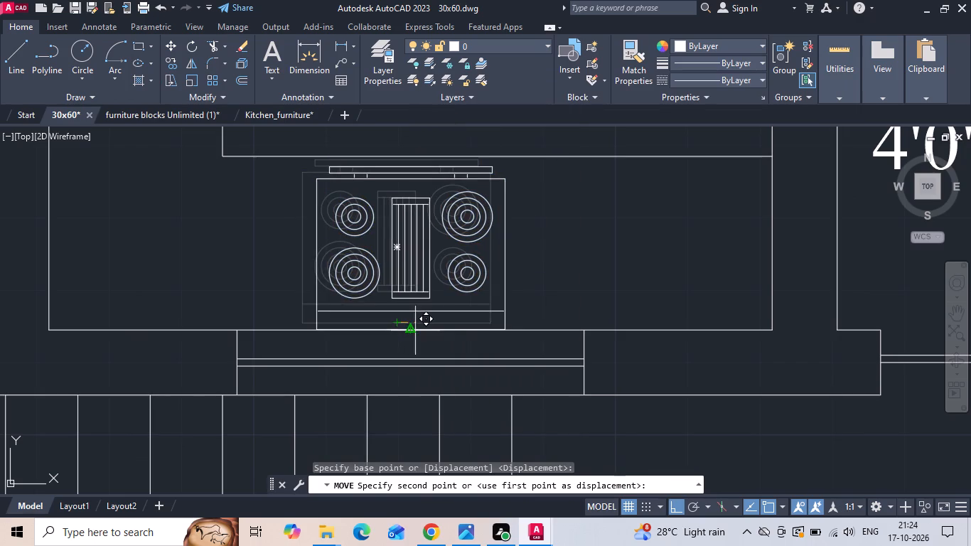
left_click(412, 323)
scroll(461, 259, "down", 2)
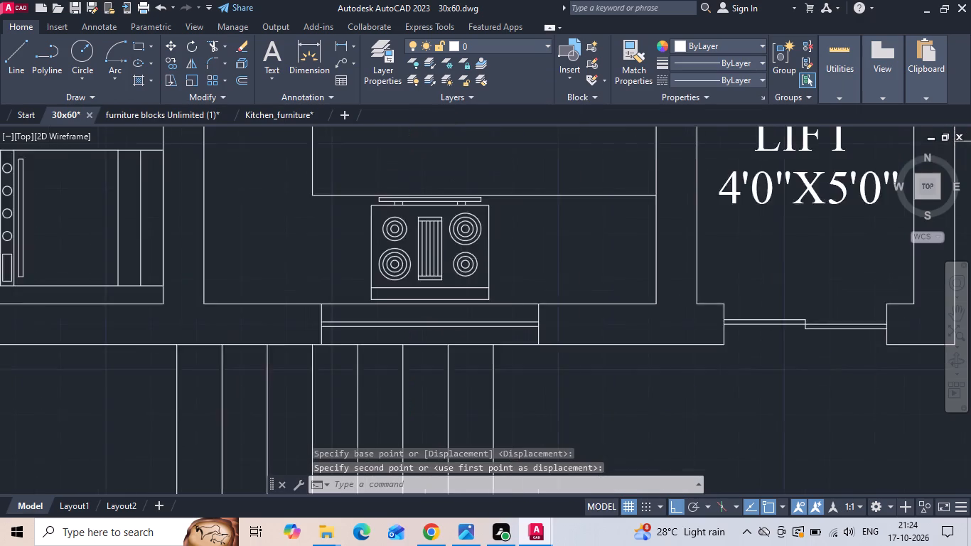
scroll(461, 259, "down", 2)
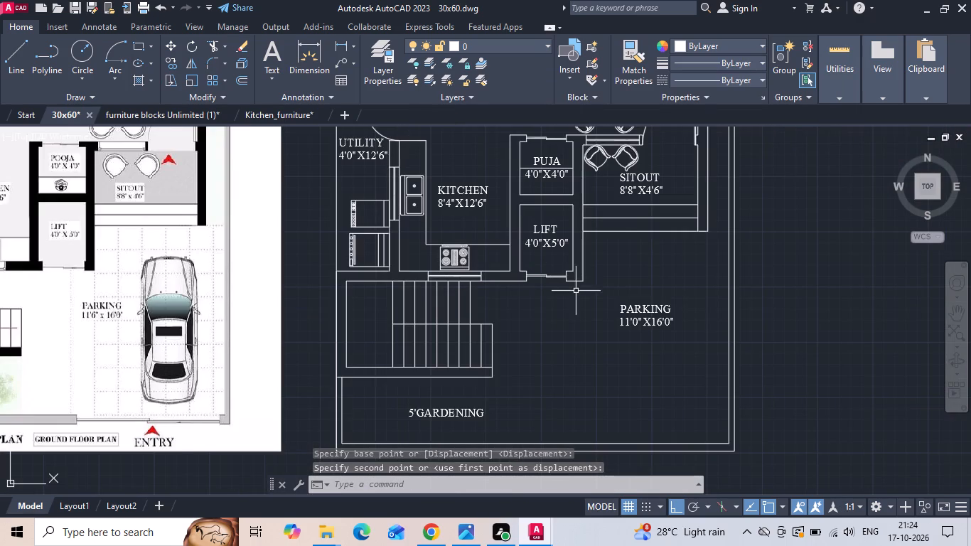
Copy the large green-leaved plant in a round pot from the flower row of the furniture blocks Unlimited (1) drawing.
scroll(620, 301, "down", 1)
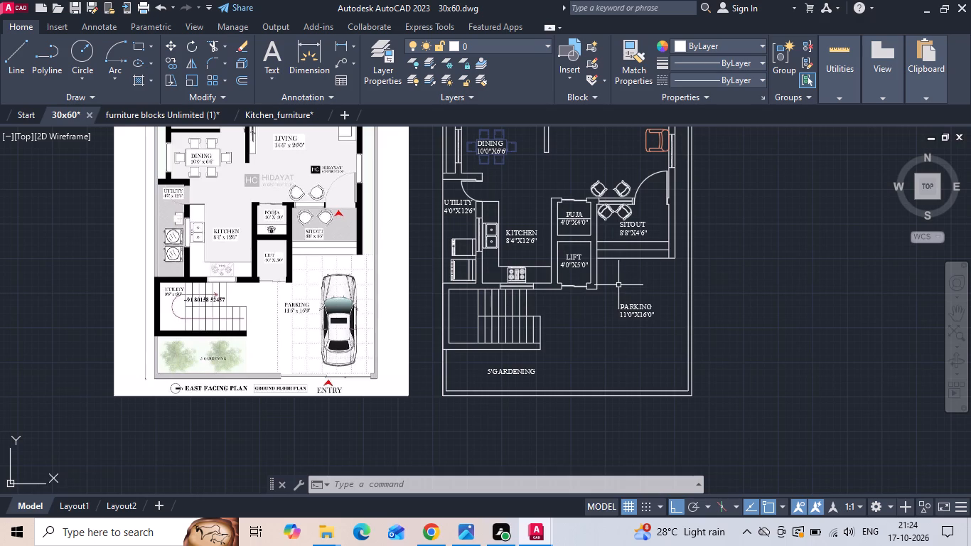
middle_click_drag(618, 295, 635, 364)
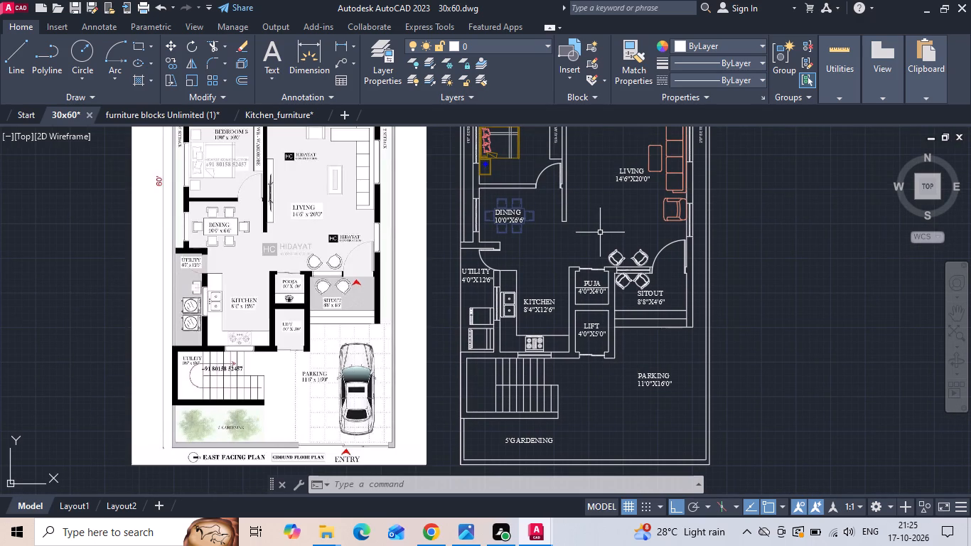
middle_click_drag(601, 262, 608, 375)
scroll(451, 194, "down", 1)
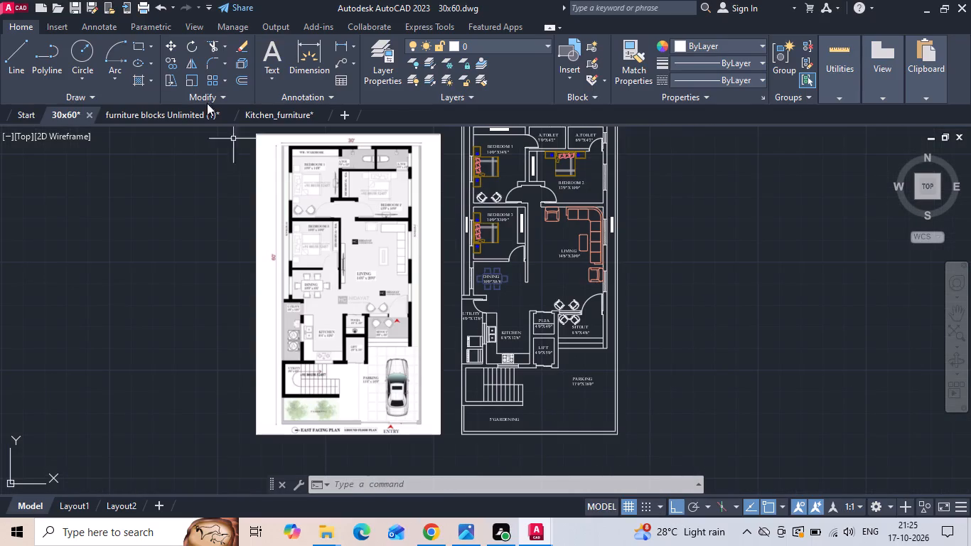
left_click(149, 114)
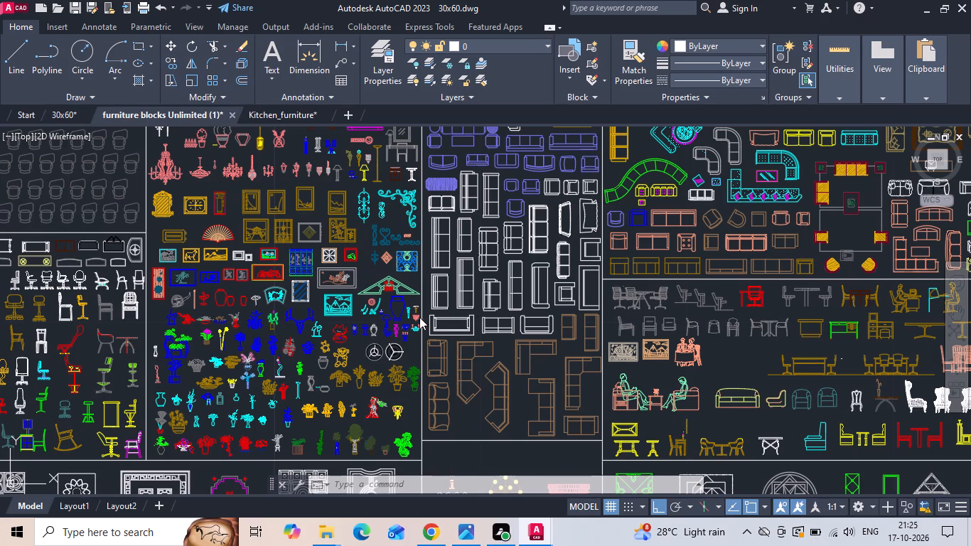
scroll(408, 323, "down", 2)
middle_click_drag(483, 358, 481, 246)
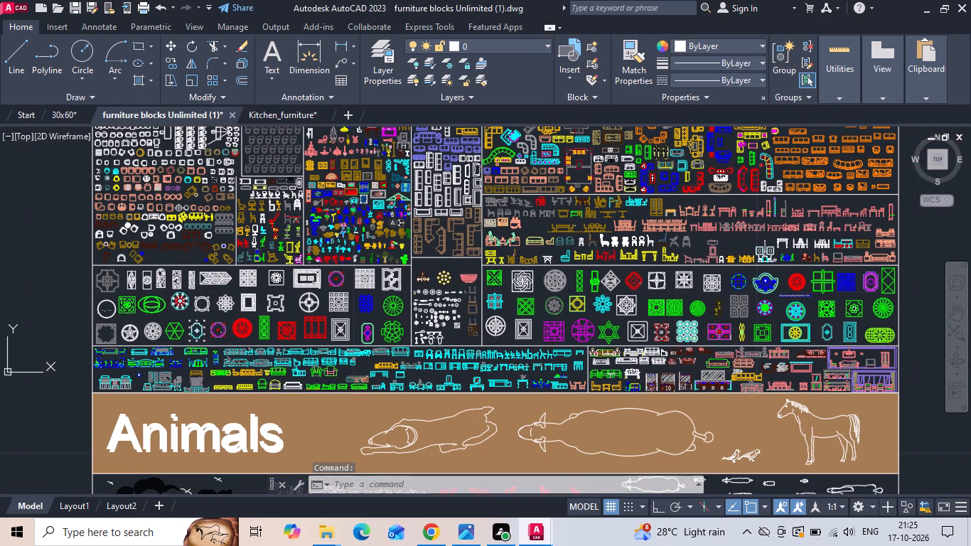
middle_click_drag(451, 264, 468, 478)
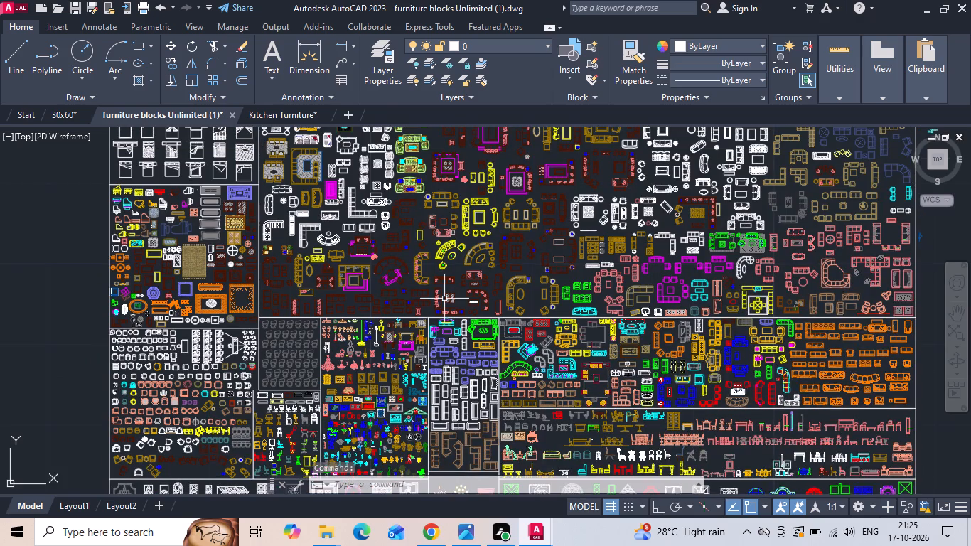
scroll(444, 311, "down", 1)
middle_click_drag(442, 248, 443, 424)
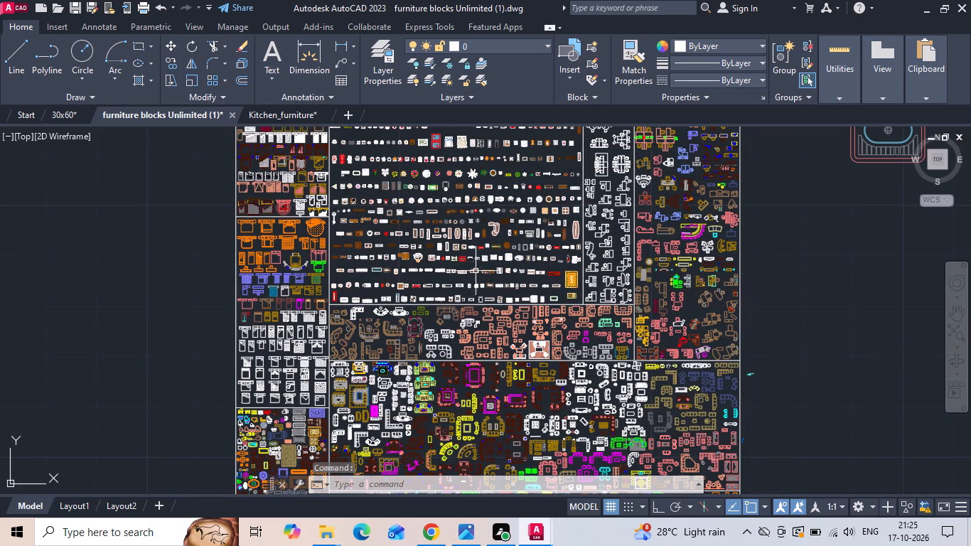
scroll(481, 172, "up", 5)
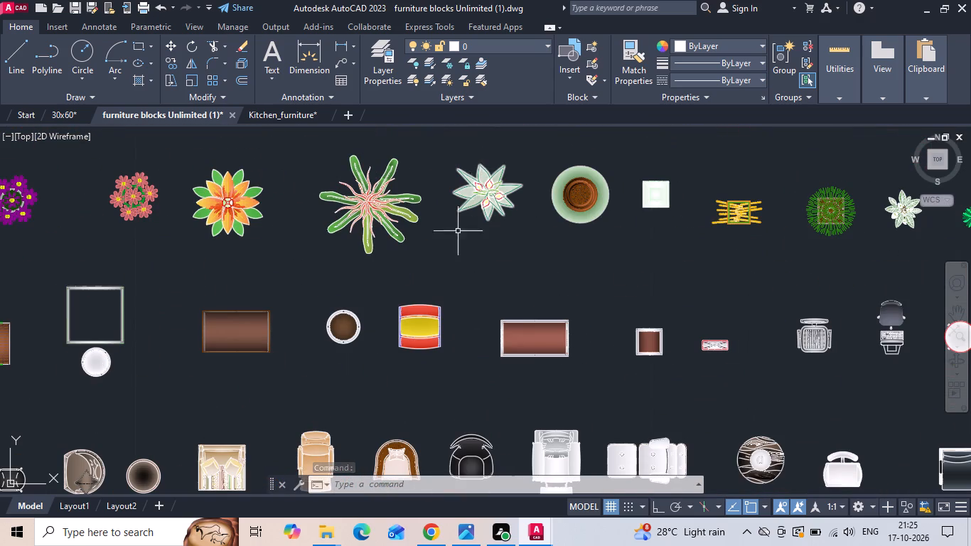
scroll(451, 280, "down", 1)
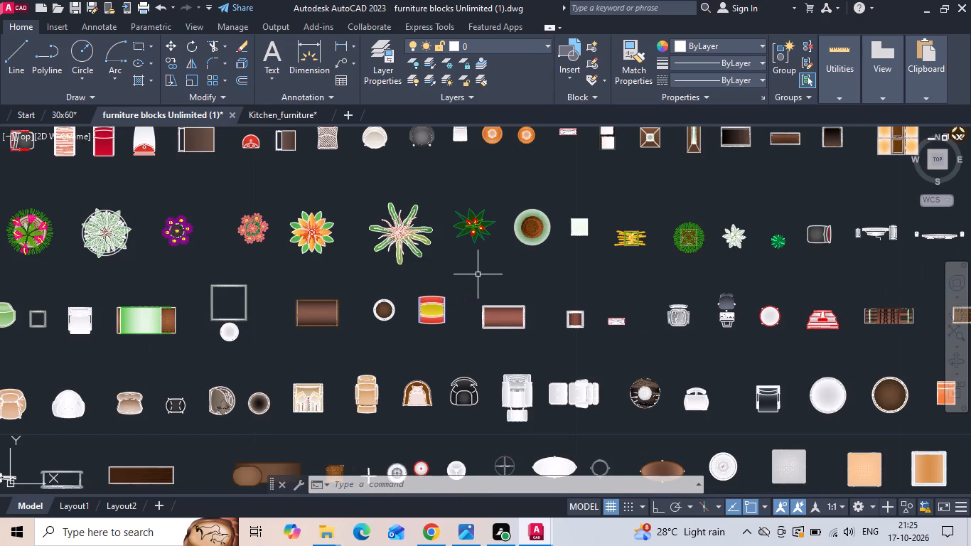
scroll(52, 242, "up", 2)
middle_click_drag(65, 247, 414, 290)
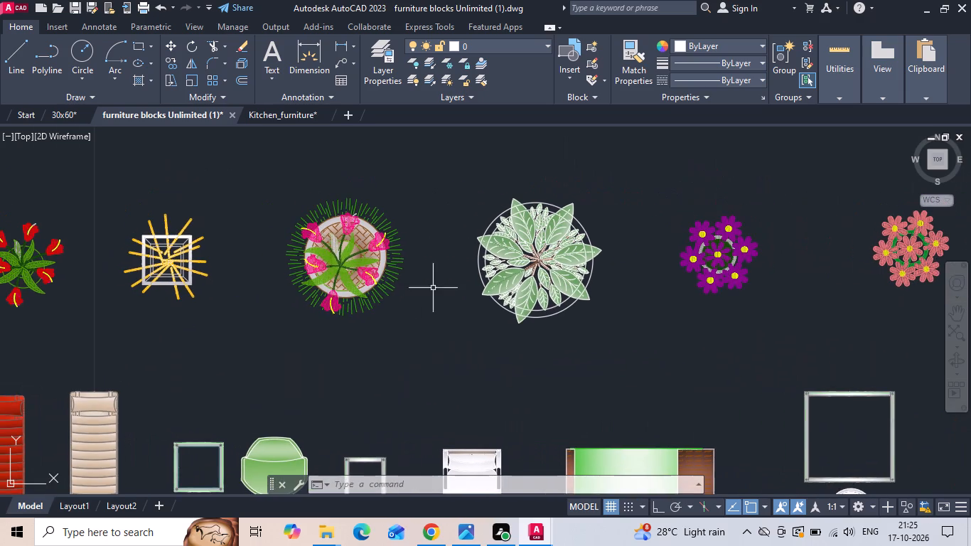
scroll(543, 328, "down", 2)
left_click(544, 336)
left_click(500, 267)
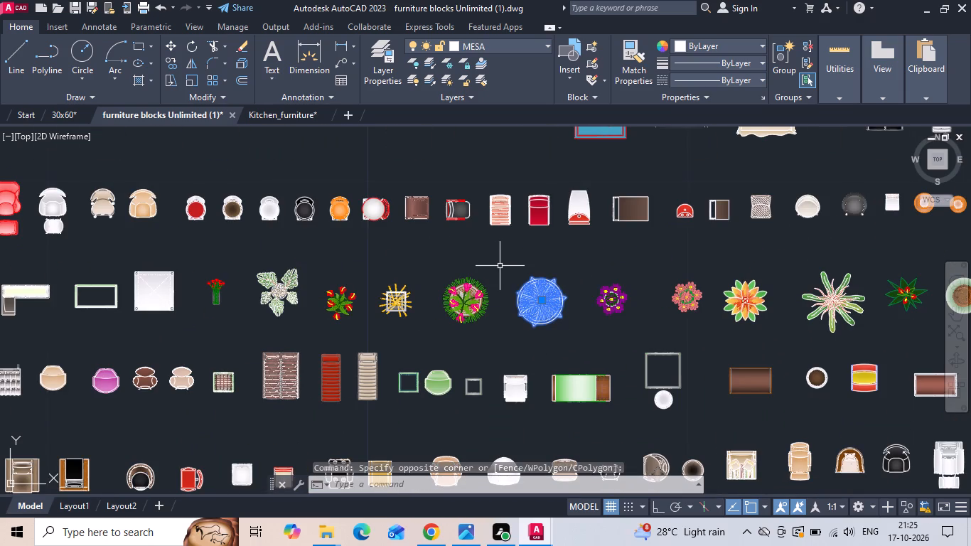
key("ctrl+c")
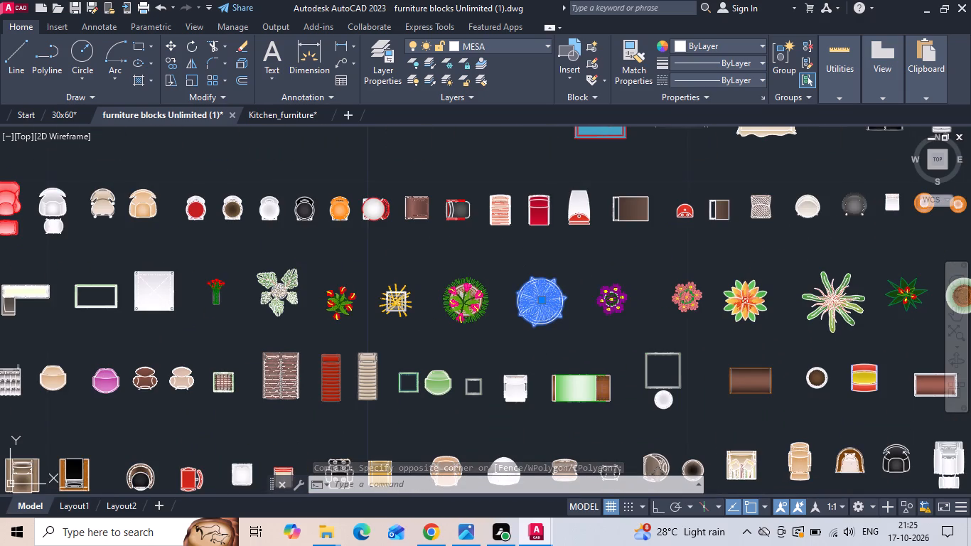
Paste the plant into the west end of the 5' gardening strip in the 30x60 drawing.
left_click(65, 112)
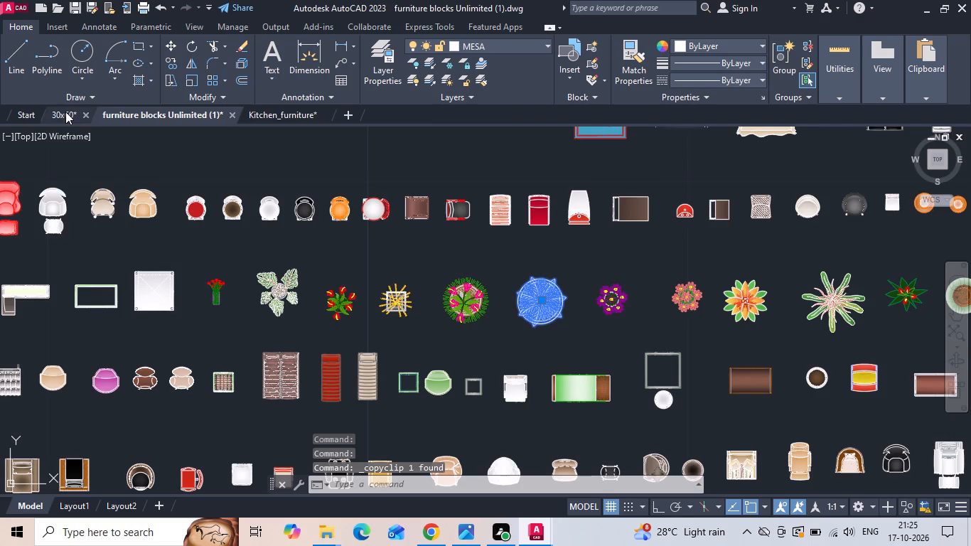
key("ctrl+v")
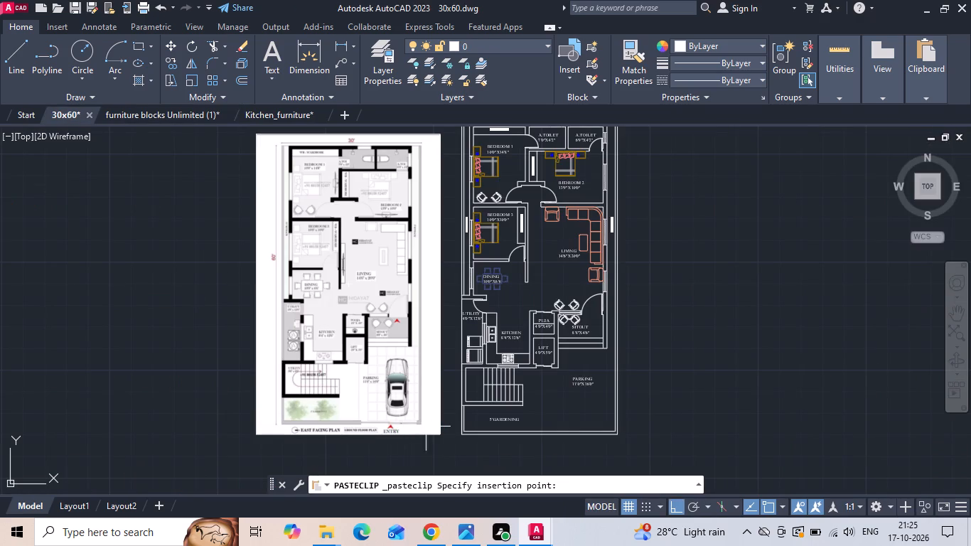
scroll(465, 419, "up", 4)
left_click(508, 400)
key("Escape")
Scale the tiny pasted plant by a factor of 39.3701, using the plant itself as base point.
left_click(520, 422)
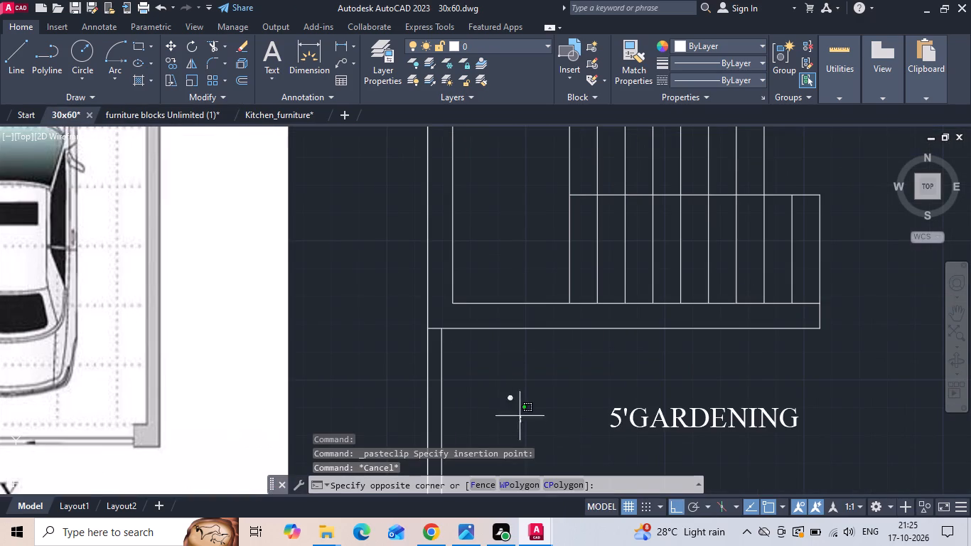
left_click(492, 346)
right_click(492, 346)
left_click(527, 291)
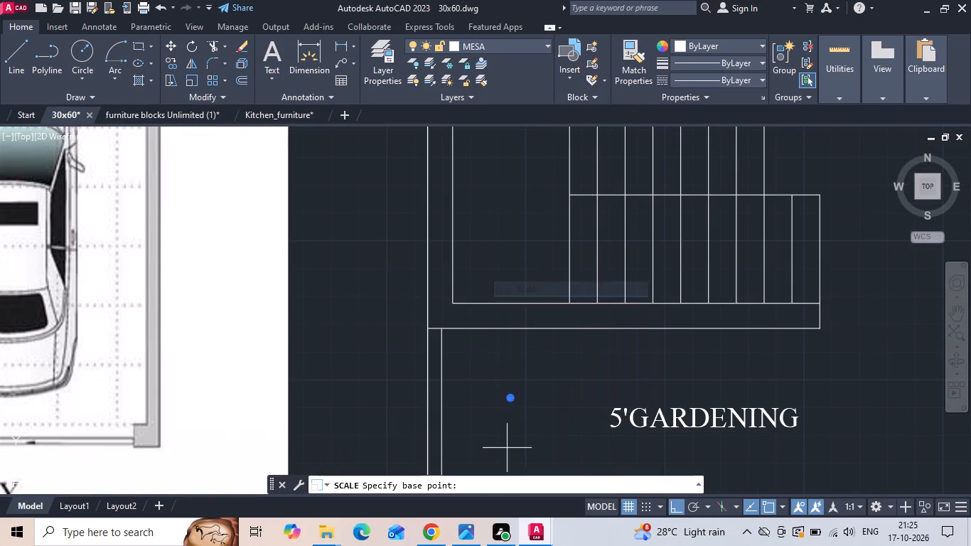
left_click_drag(513, 397, 519, 409)
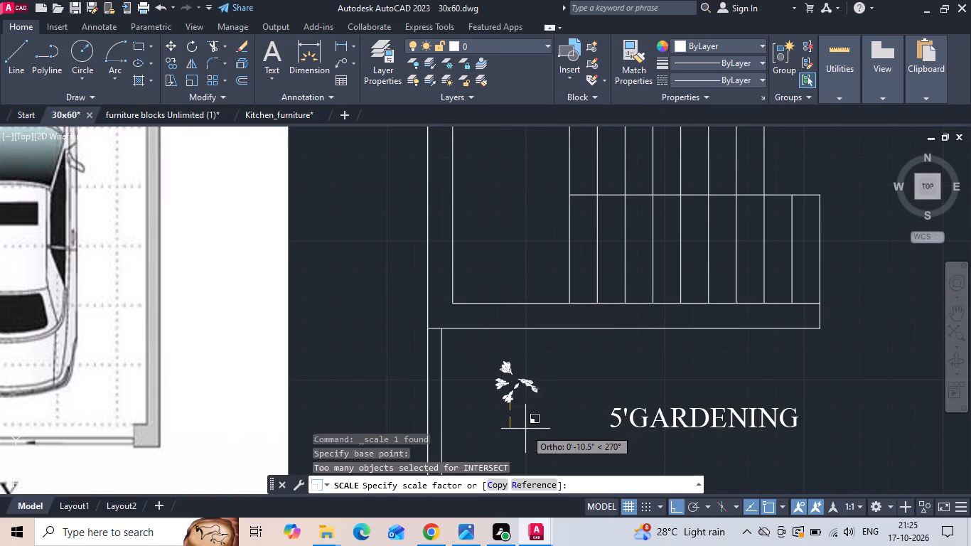
type("39.3701")
key("Return")
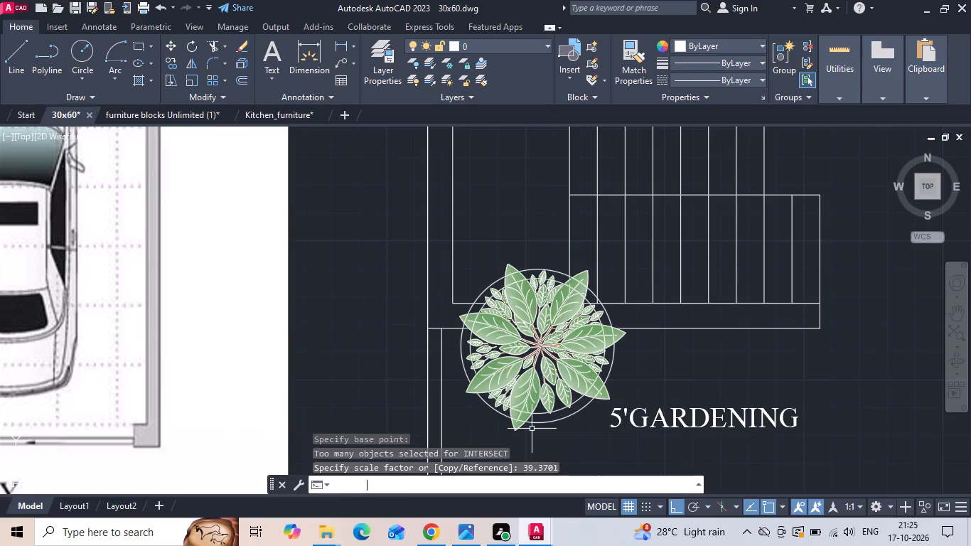
Move the enlarged plant straight south off the staircase wall into the gardening strip, west of the 5'GARDENING label.
scroll(528, 225, "down", 2)
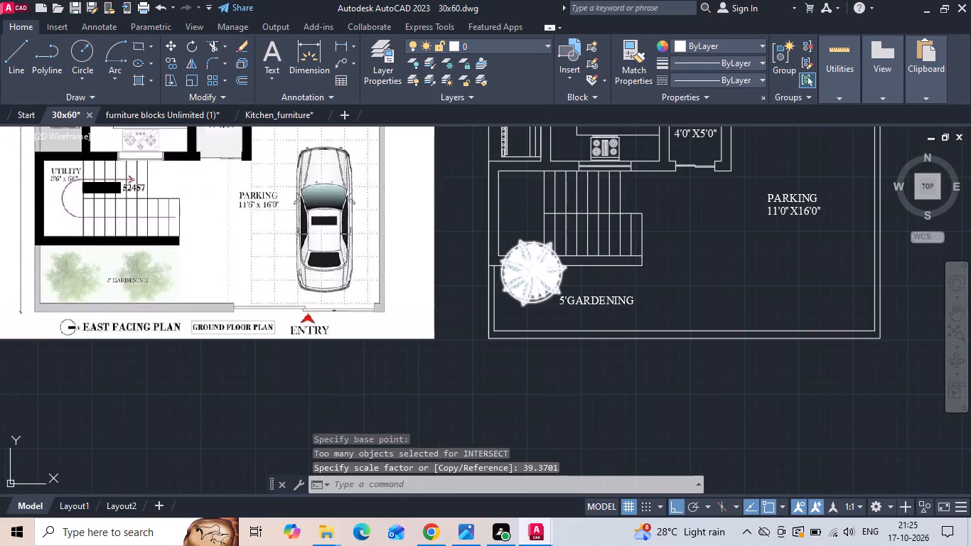
left_click(533, 282)
right_click(533, 282)
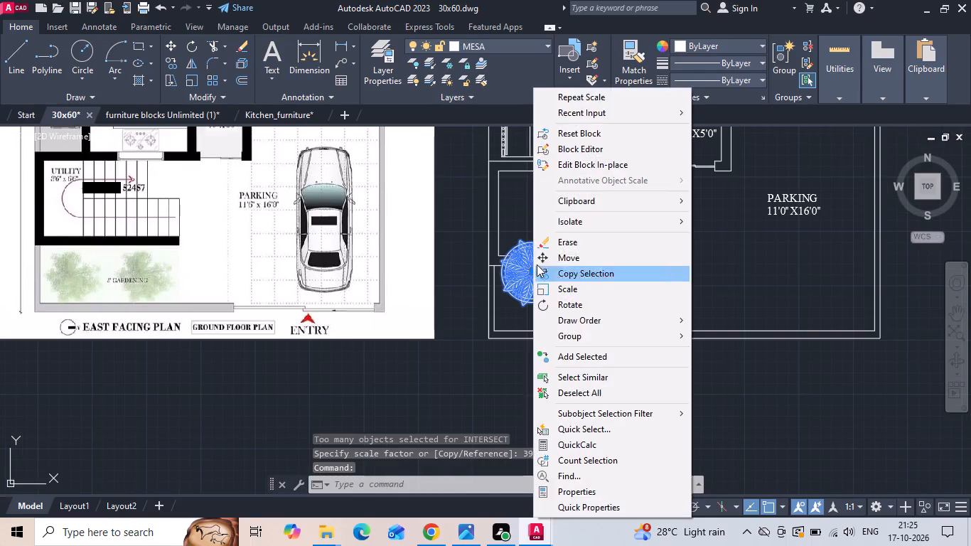
left_click(540, 255)
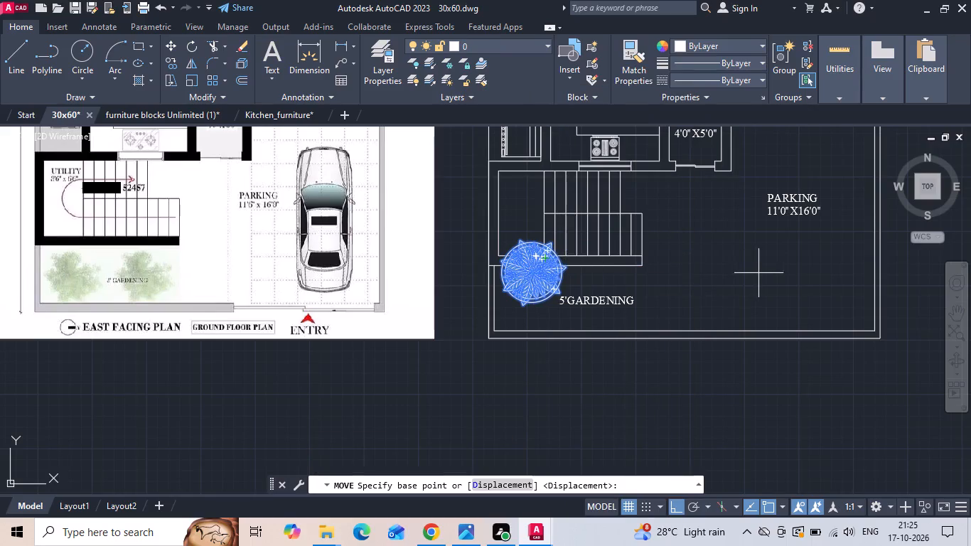
left_click(771, 265)
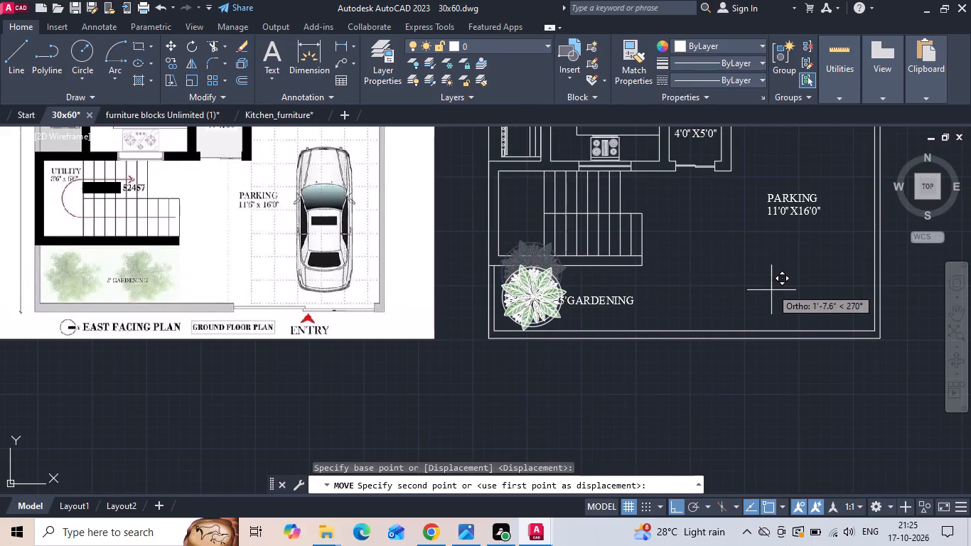
left_click(771, 293)
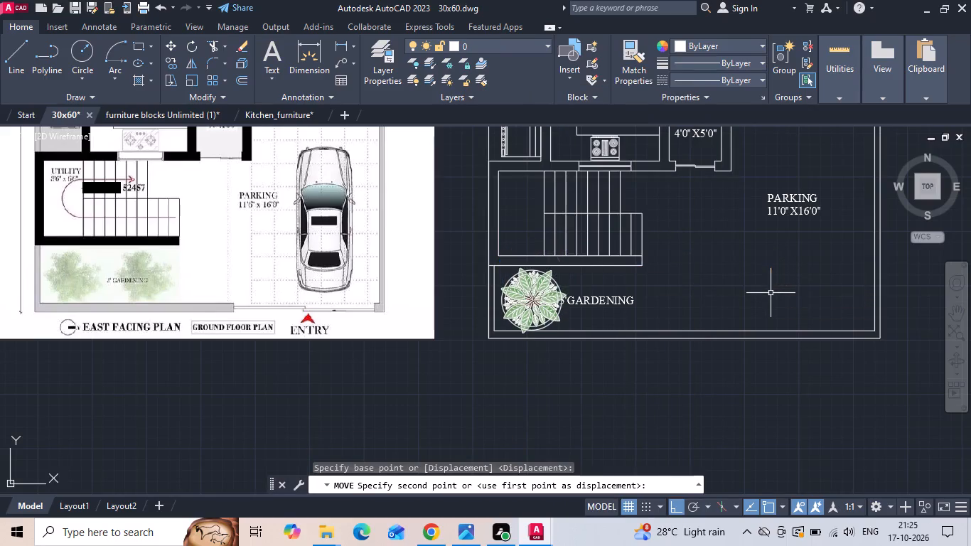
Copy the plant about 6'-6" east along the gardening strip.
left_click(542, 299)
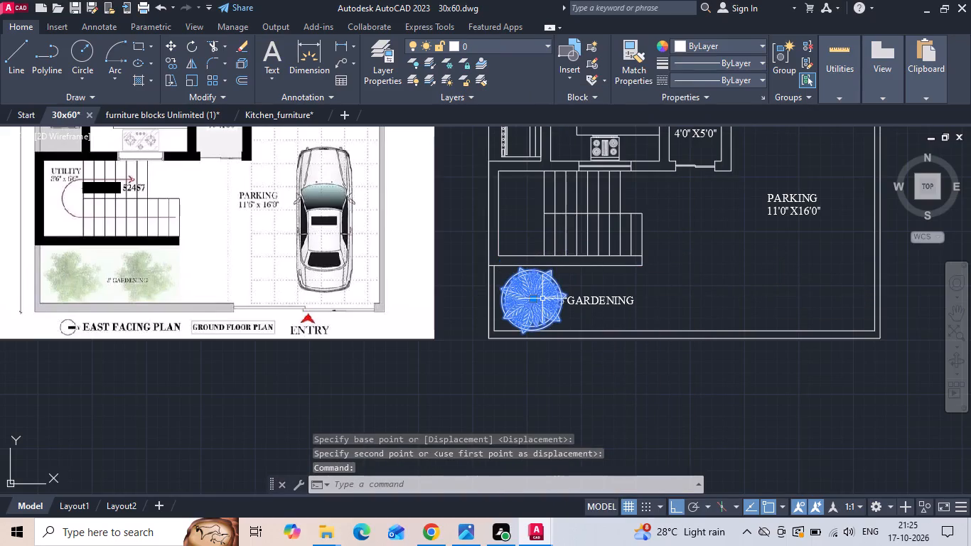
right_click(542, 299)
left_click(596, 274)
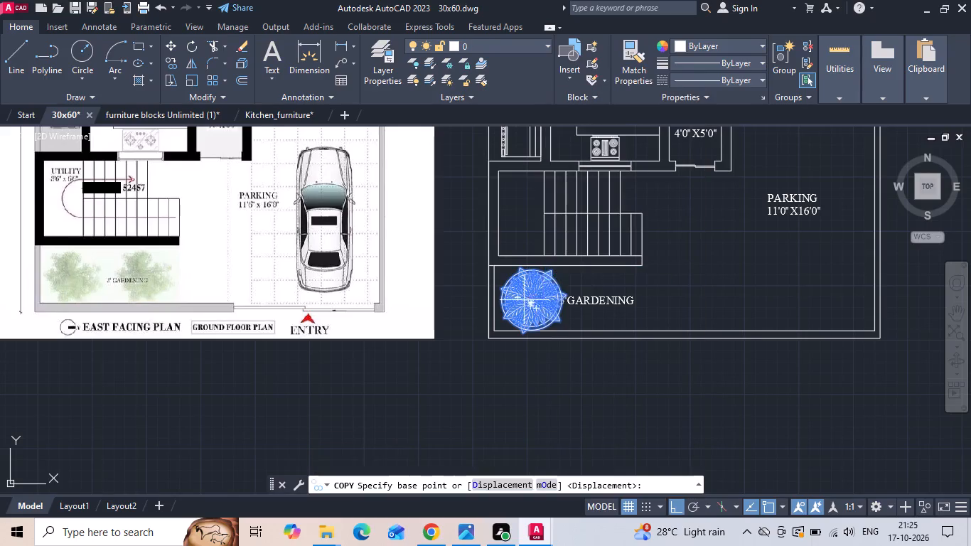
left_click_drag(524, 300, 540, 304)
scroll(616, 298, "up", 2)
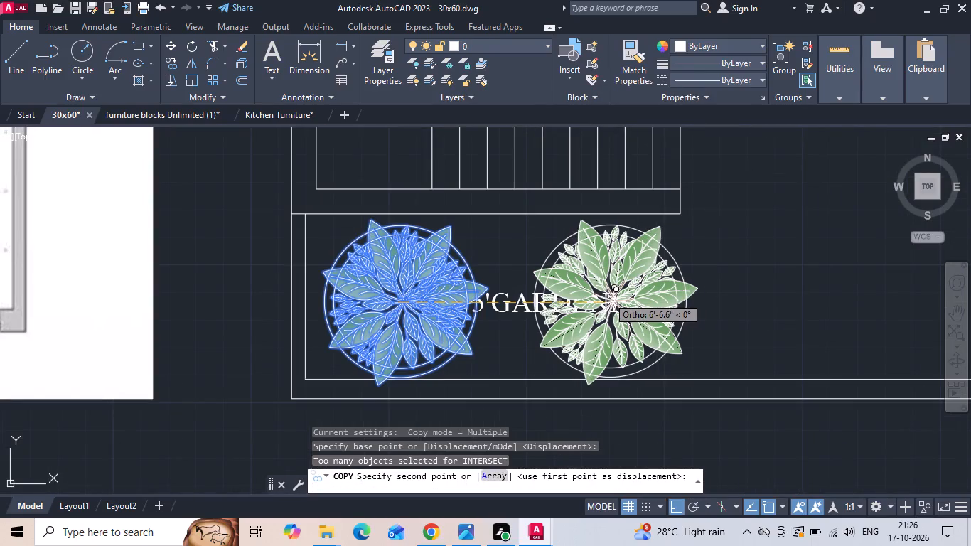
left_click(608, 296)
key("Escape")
Scale the west plant down freehand from its centre so it sits clear within the gardening strip's depth.
left_click(453, 277)
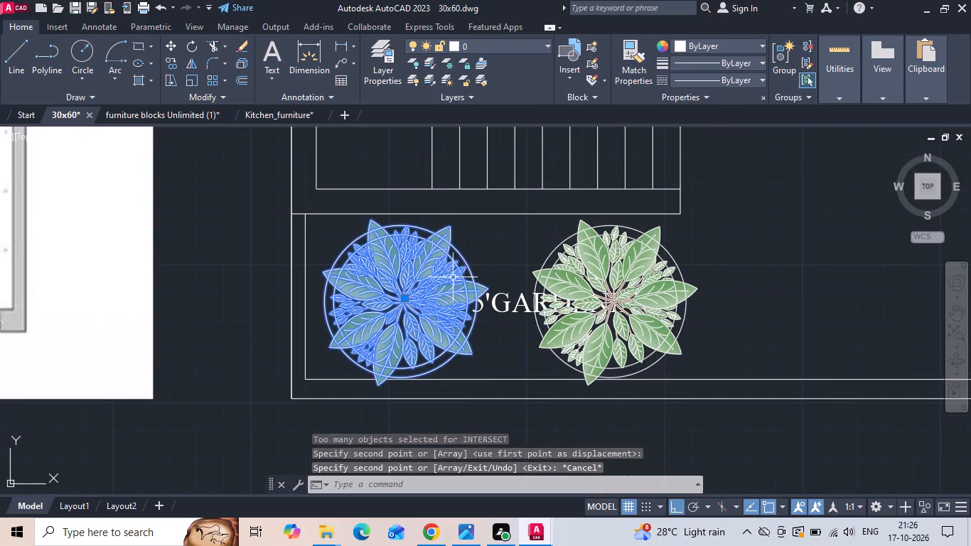
right_click(453, 277)
left_click(467, 290)
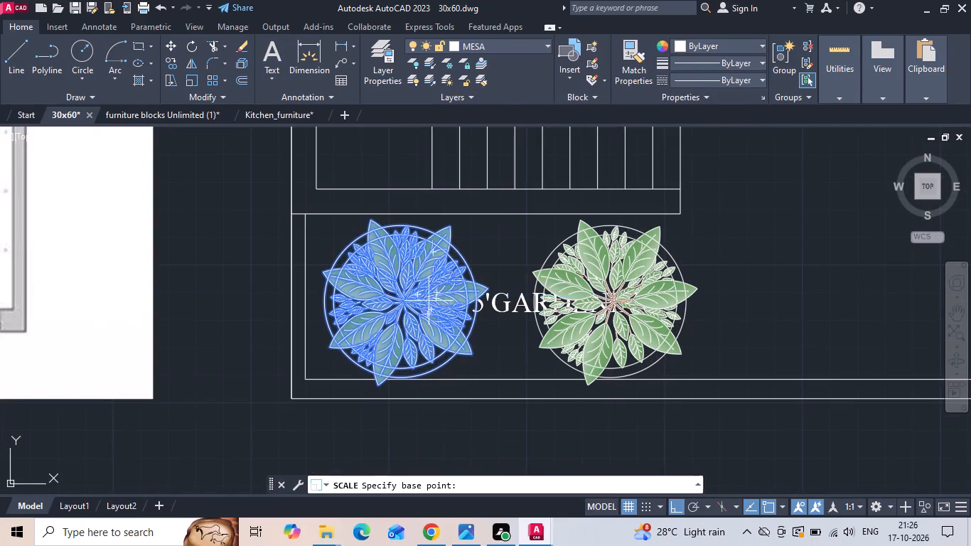
left_click(403, 299)
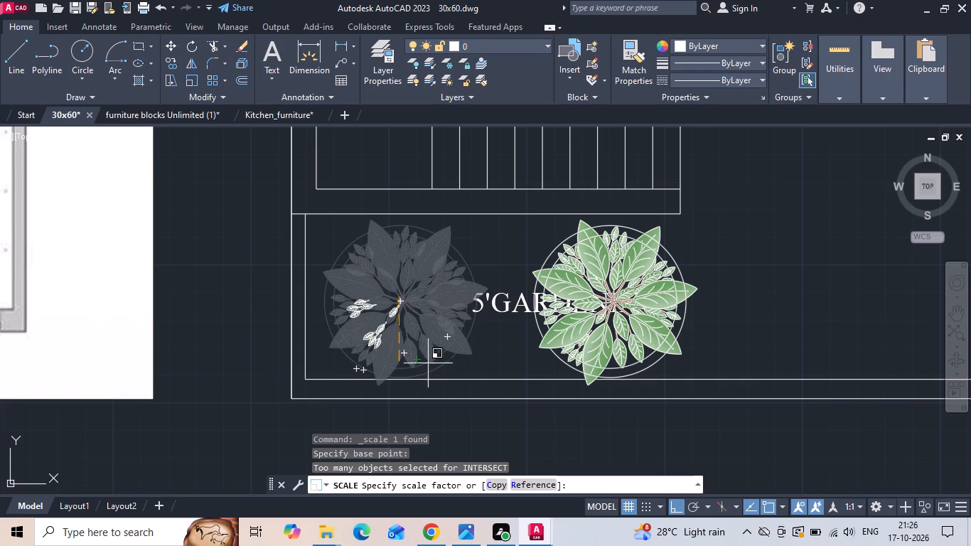
left_click(426, 358)
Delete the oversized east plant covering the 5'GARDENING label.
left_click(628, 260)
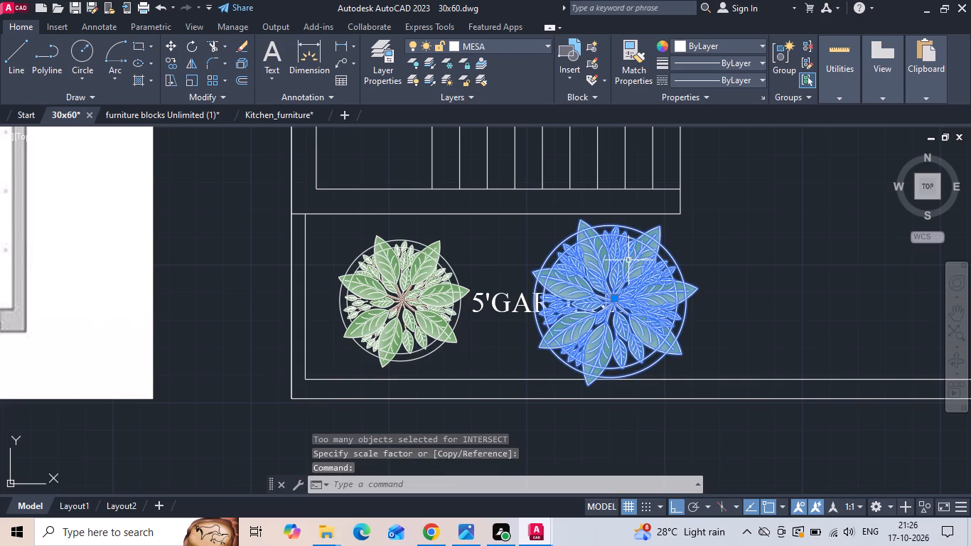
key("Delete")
Copy the reduced plant straight east to the far end of the 5'GARDENING label, level with the original.
left_click(447, 277)
right_click(447, 278)
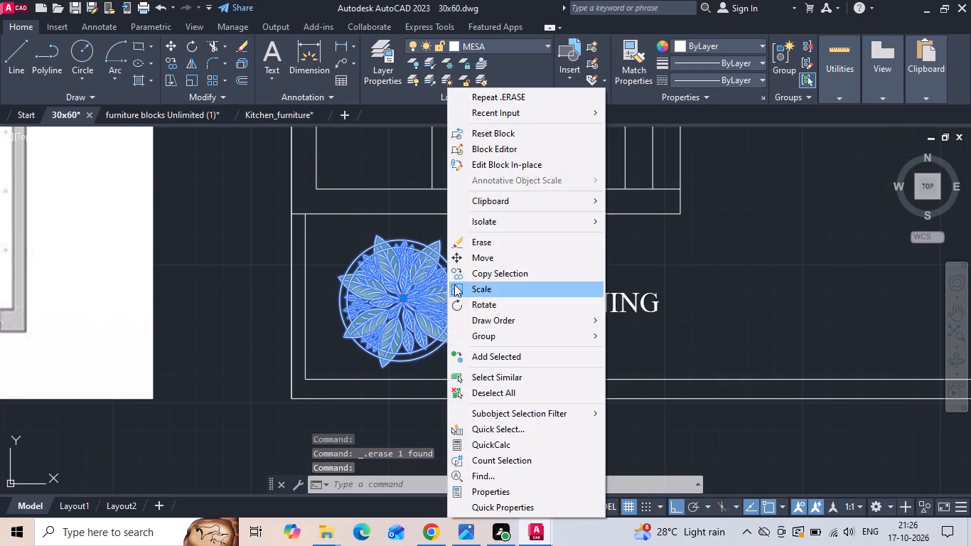
left_click(466, 275)
left_click_drag(427, 304, 448, 314)
left_click(678, 328)
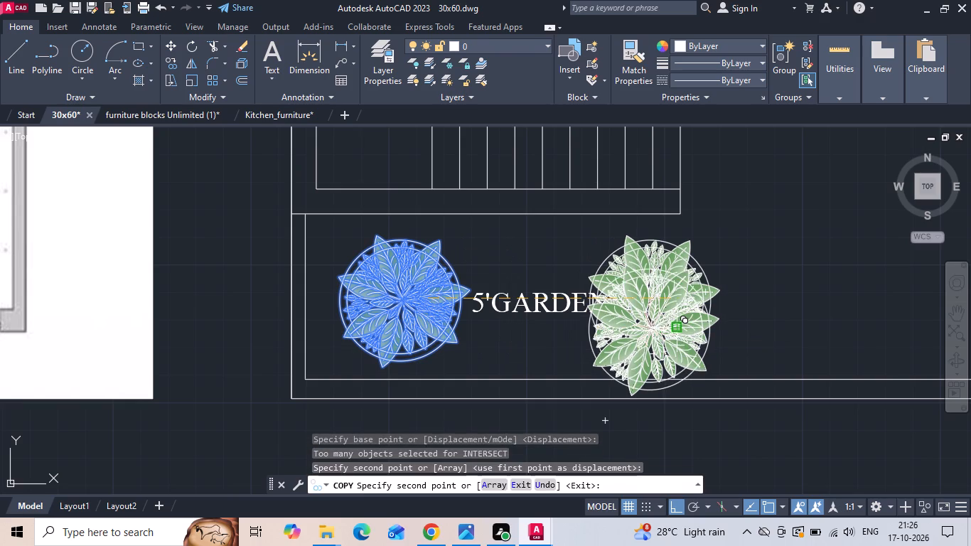
Save the 30x60 drawing.
key("ctrl+s")
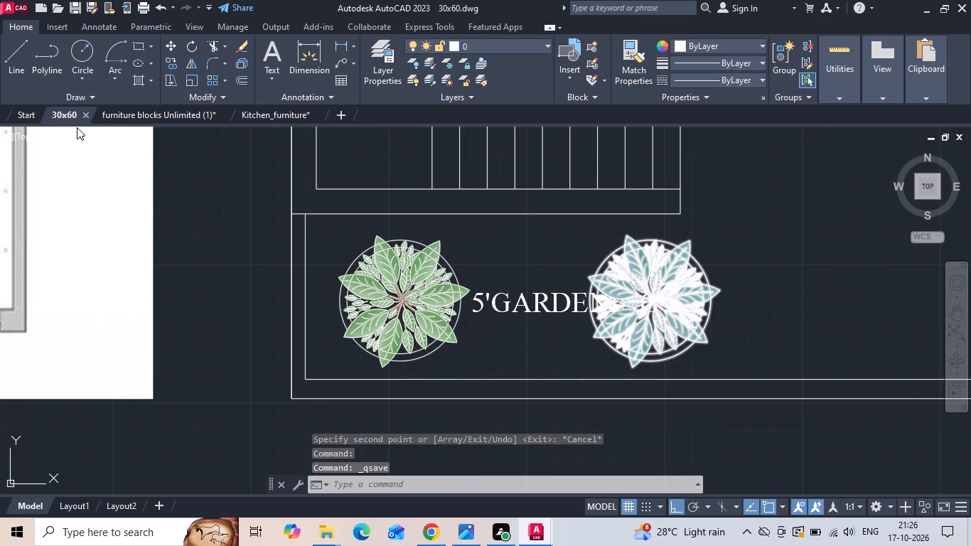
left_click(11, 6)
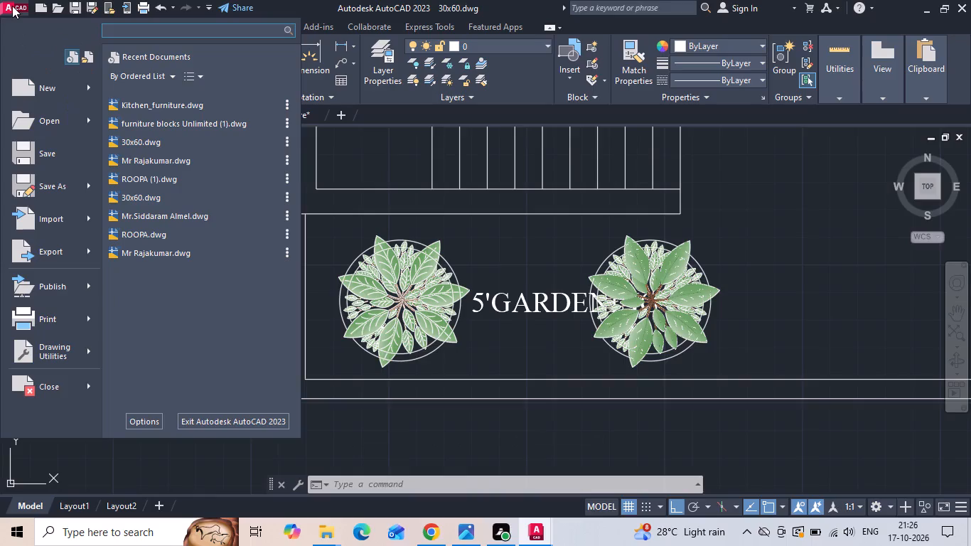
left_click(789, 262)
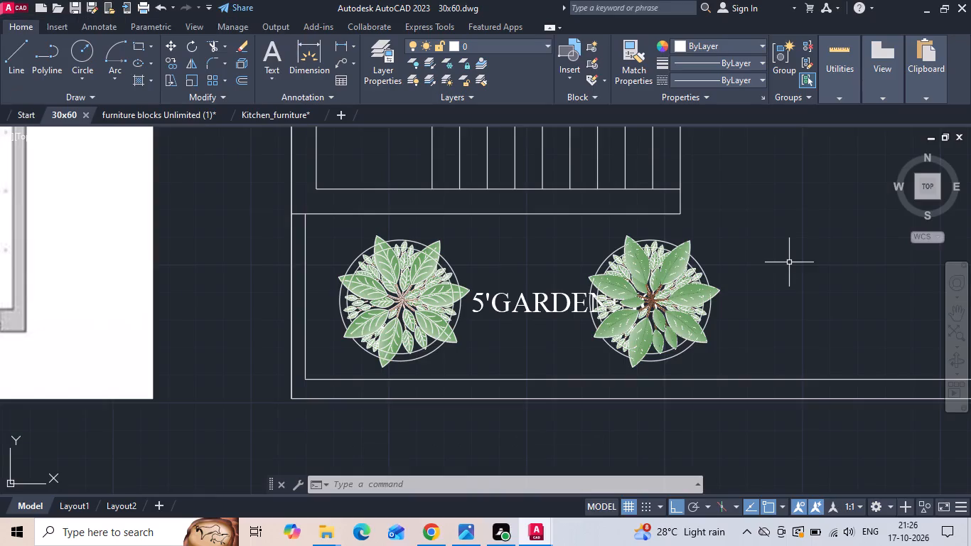
Draw a horizontal line through the middle of the lower stair flight, from the easternmost inner riser to the westernmost riser.
scroll(789, 262, "down", 2)
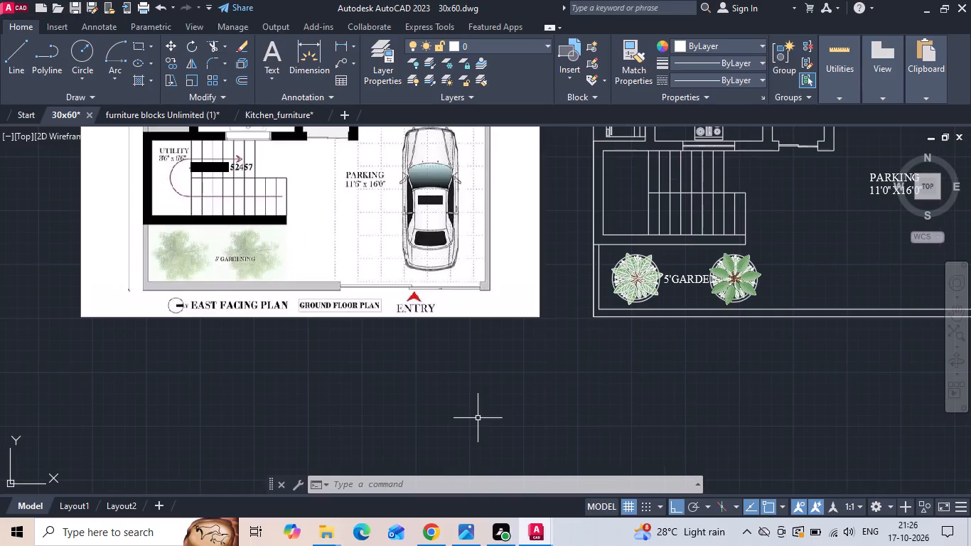
type("L")
key("space")
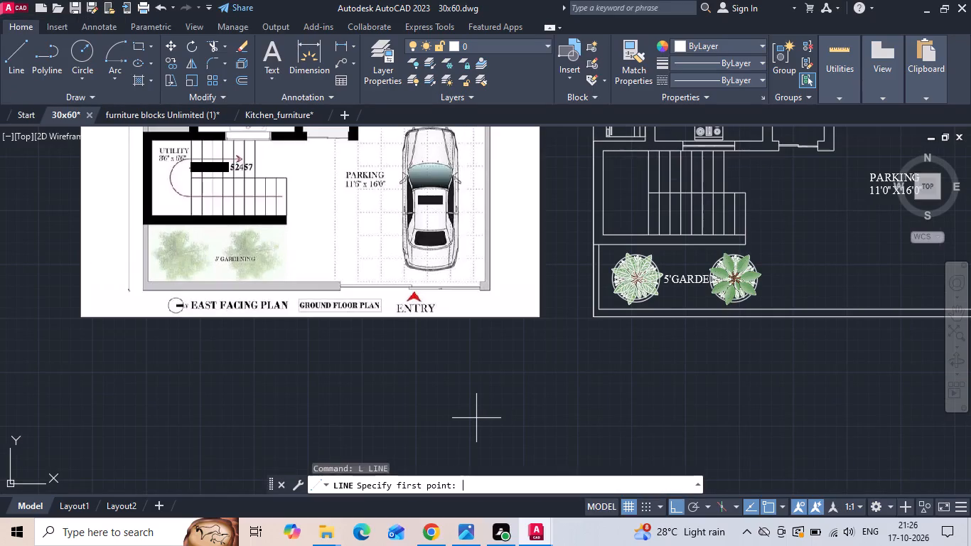
scroll(724, 210, "up", 2)
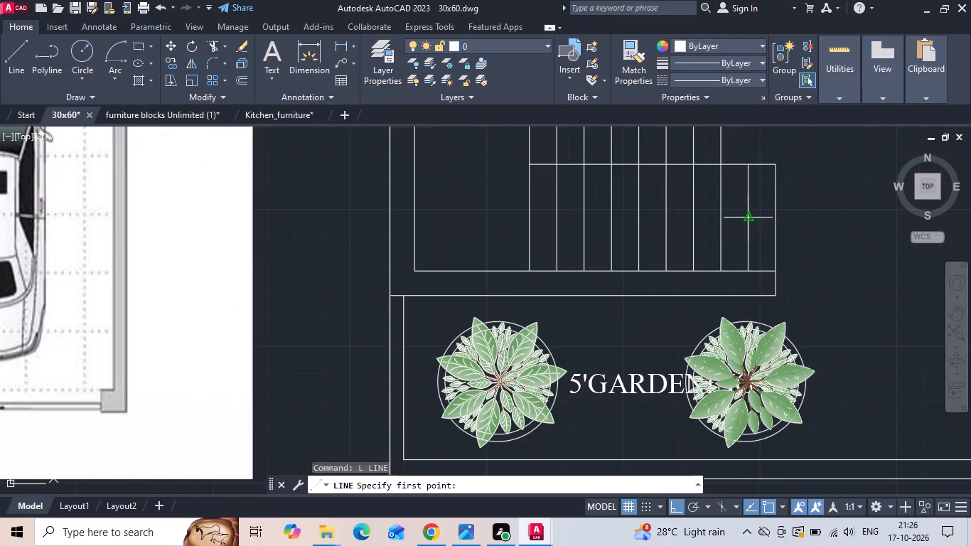
left_click(751, 217)
left_click(531, 218)
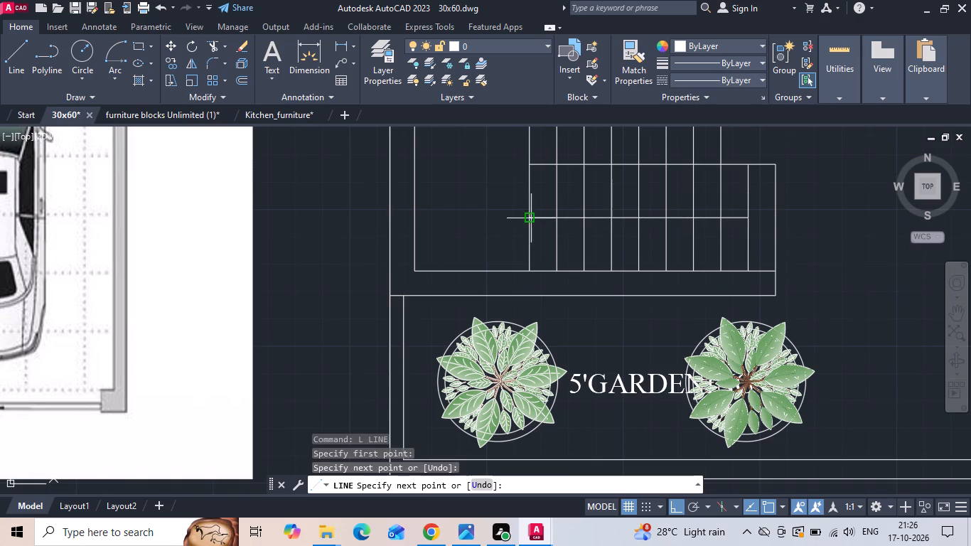
middle_click_drag(524, 230, 486, 317)
key("Escape")
Mirror the lower flight's centre line about the horizontal line dividing the two stair flights, keeping the original.
left_click(535, 306)
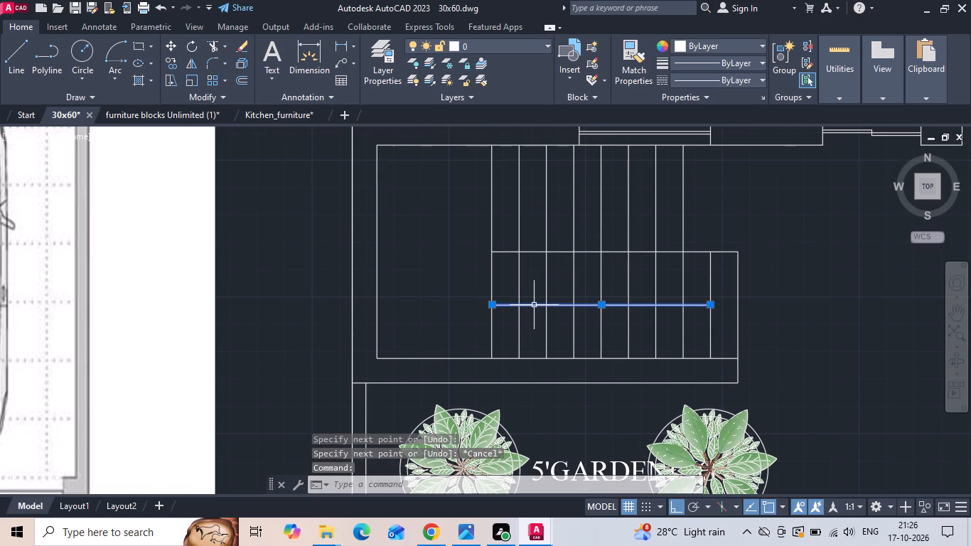
type("MI")
key("space")
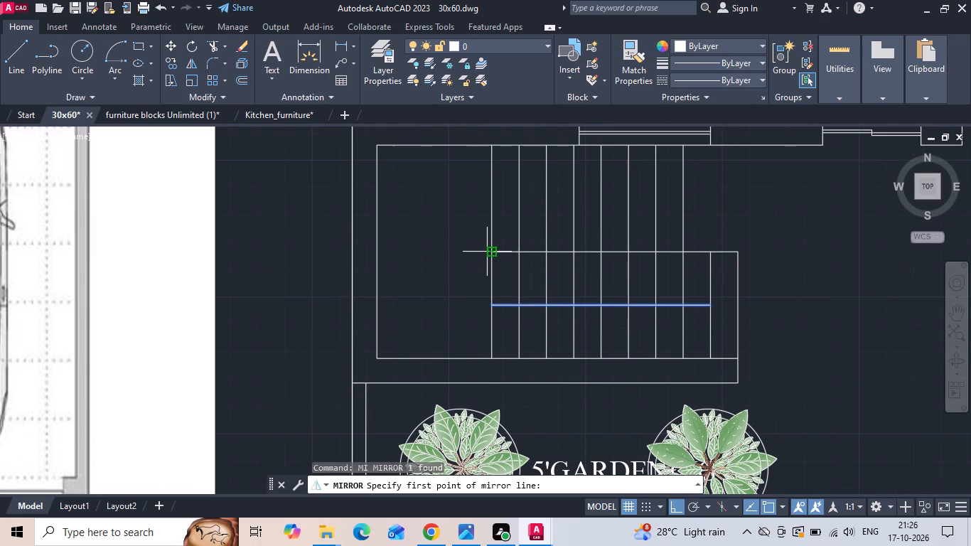
left_click(487, 252)
left_click(464, 267)
type("N")
key("space")
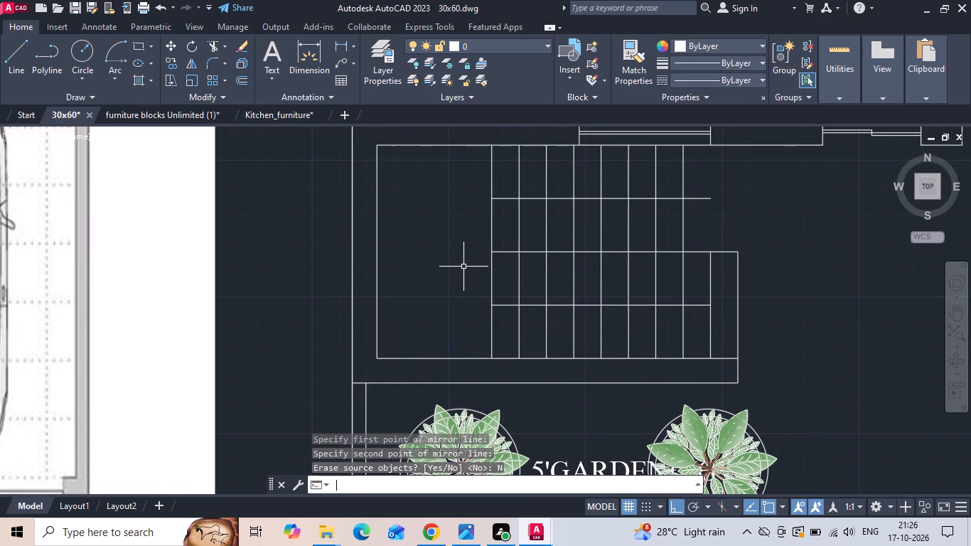
Draw a two-point circle whose diameter joins the west ends of the upper and lower flight centre lines.
type("C")
key("space")
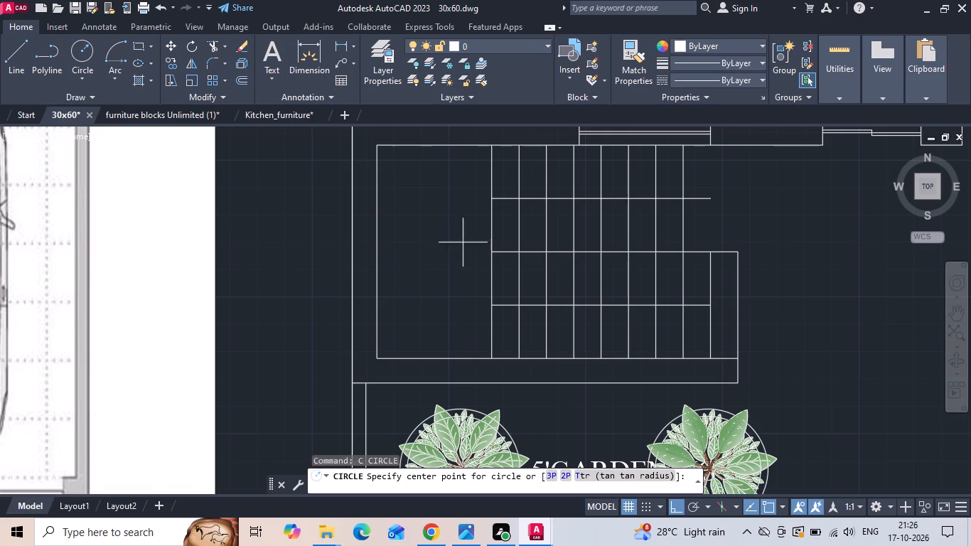
left_click(564, 475)
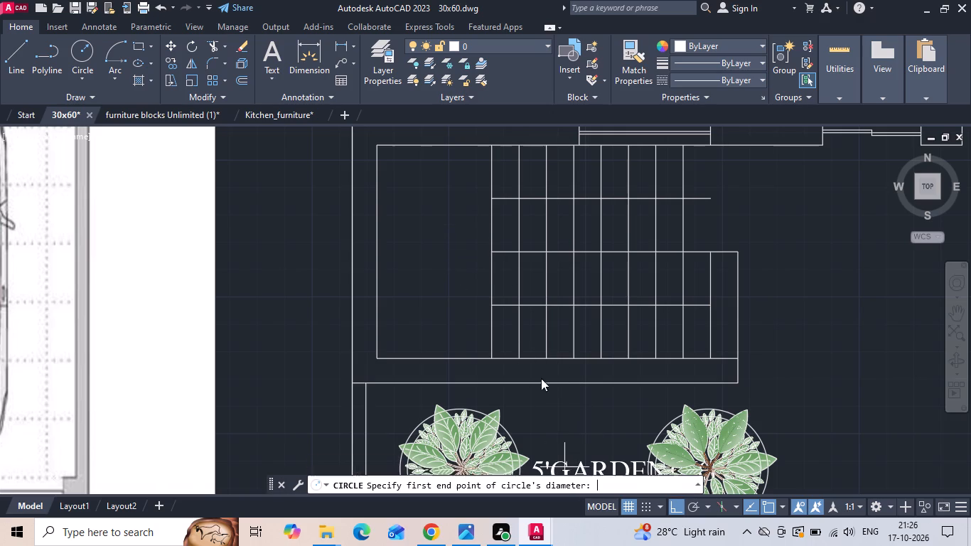
left_click(494, 198)
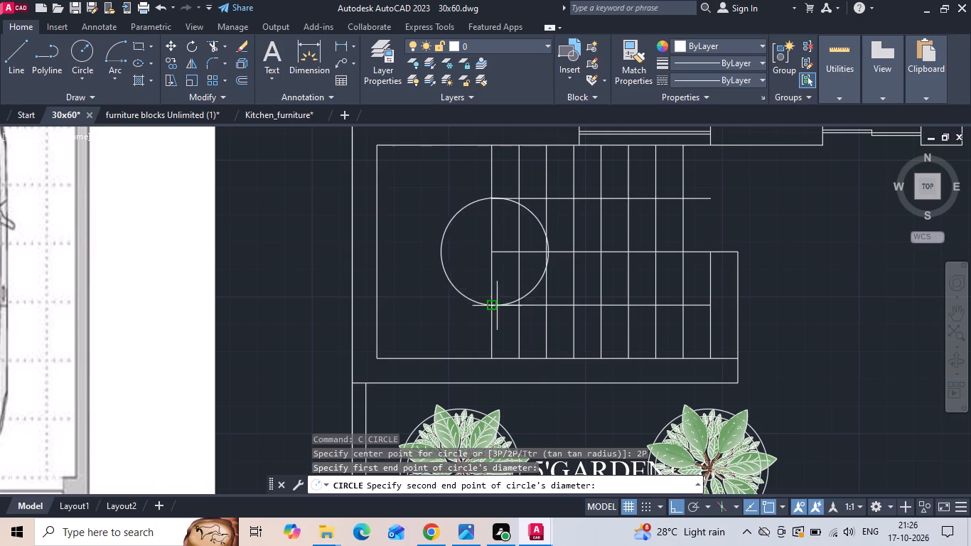
left_click(496, 304)
key("Escape")
Trim the circle's east half between the centre lines and delete the leftover arc, leaving a semicircle on the landing.
type("TR")
key("space")
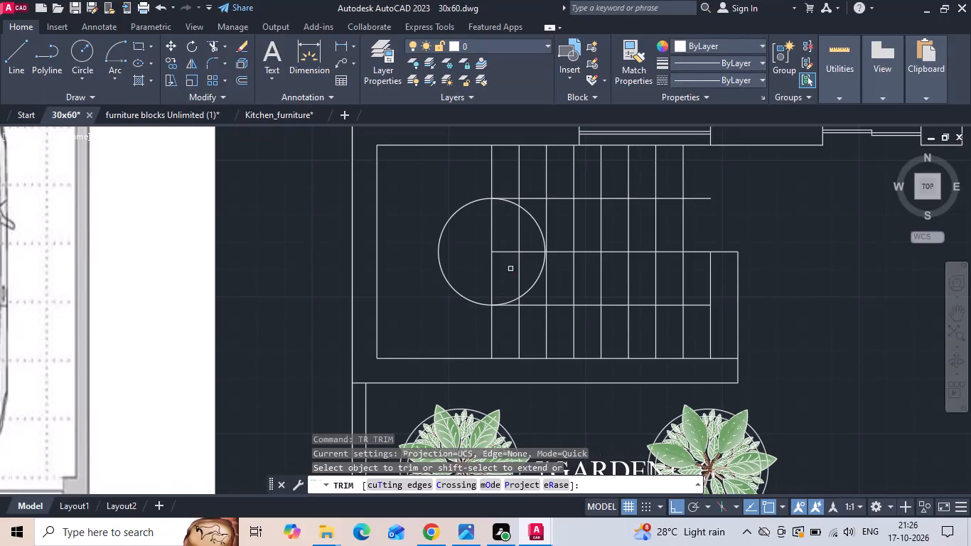
left_click(510, 203)
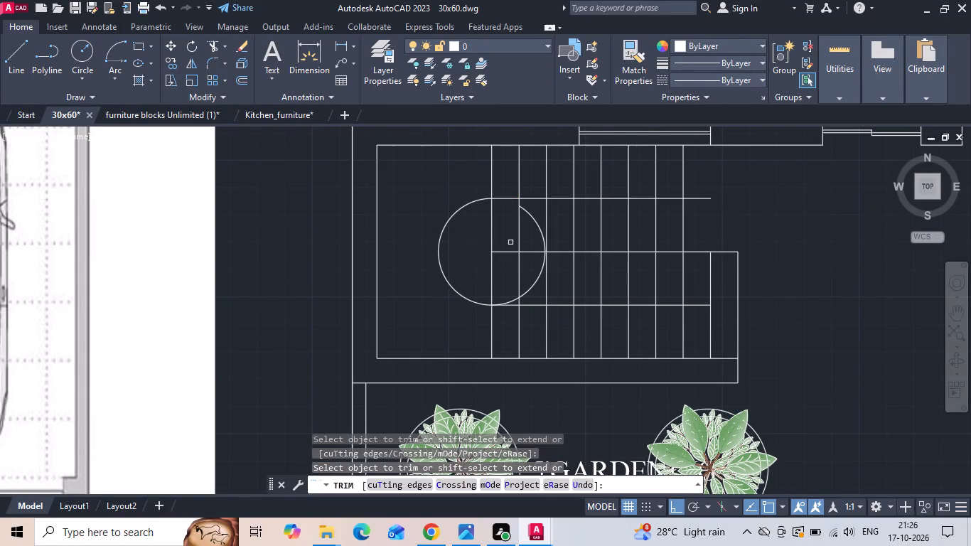
left_click(513, 298)
key("Escape")
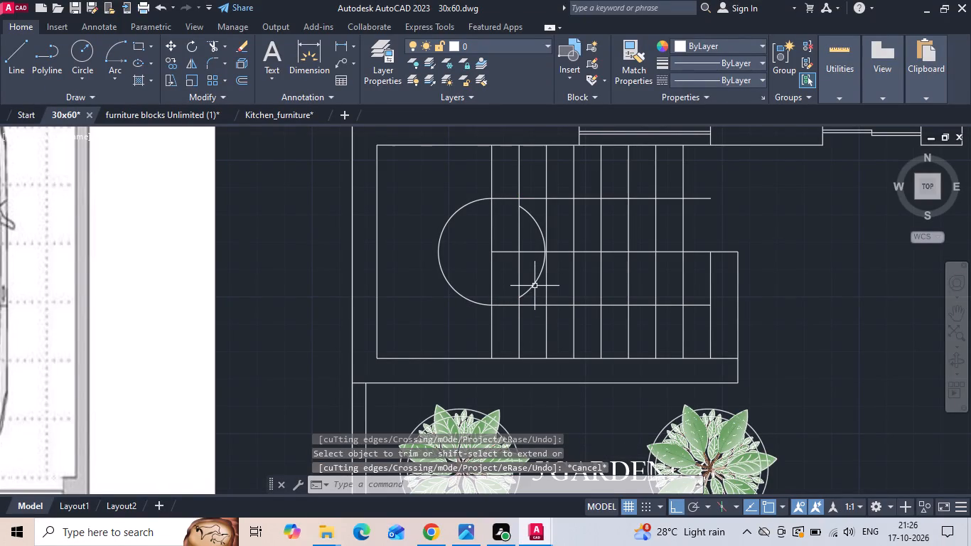
left_click(535, 286)
key("Delete")
Join the lower centre line, the landing semicircle and the upper centre line into one polyline.
type("J")
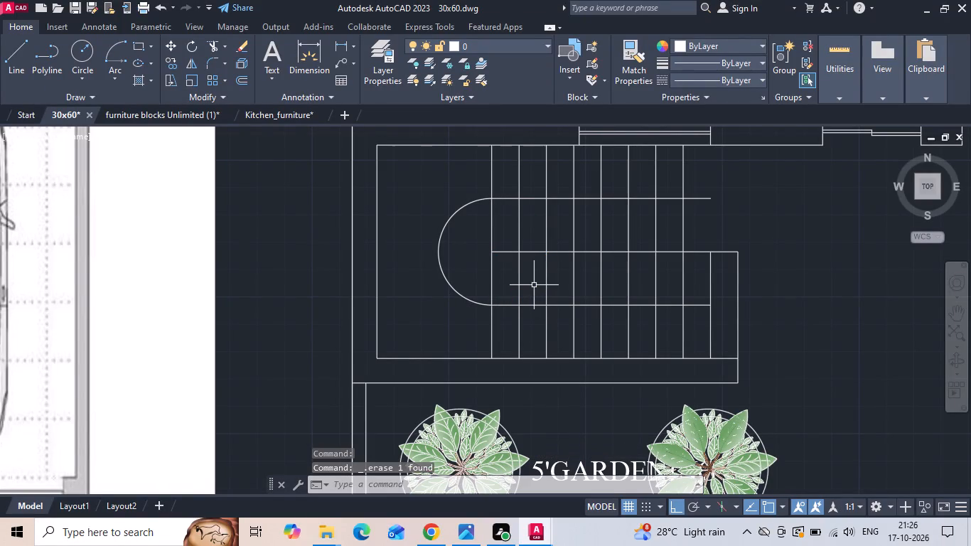
key("space")
left_click(536, 304)
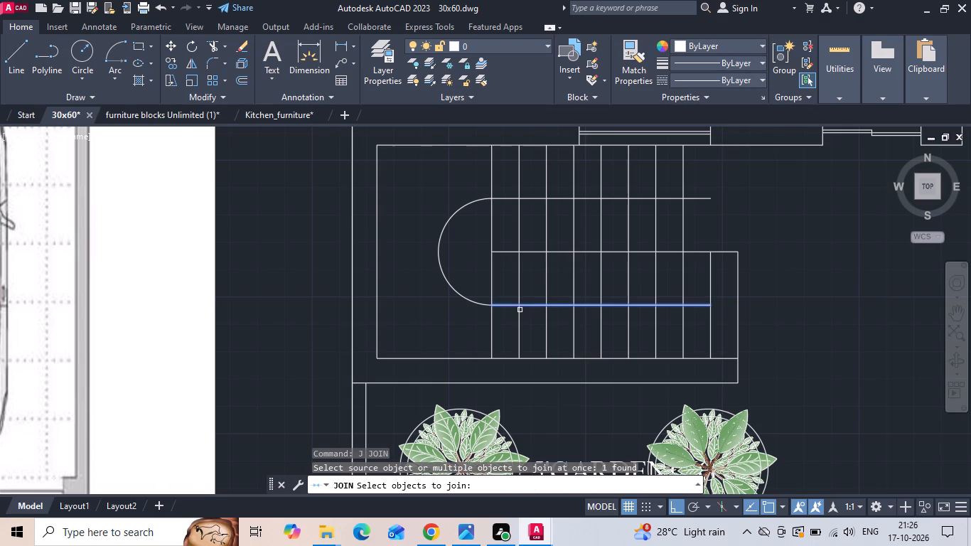
left_click(483, 305)
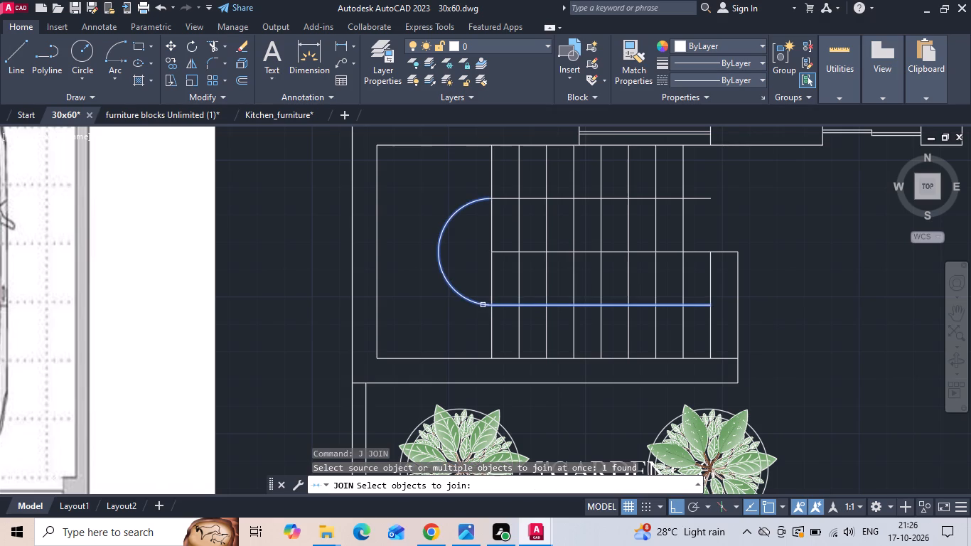
left_click(502, 200)
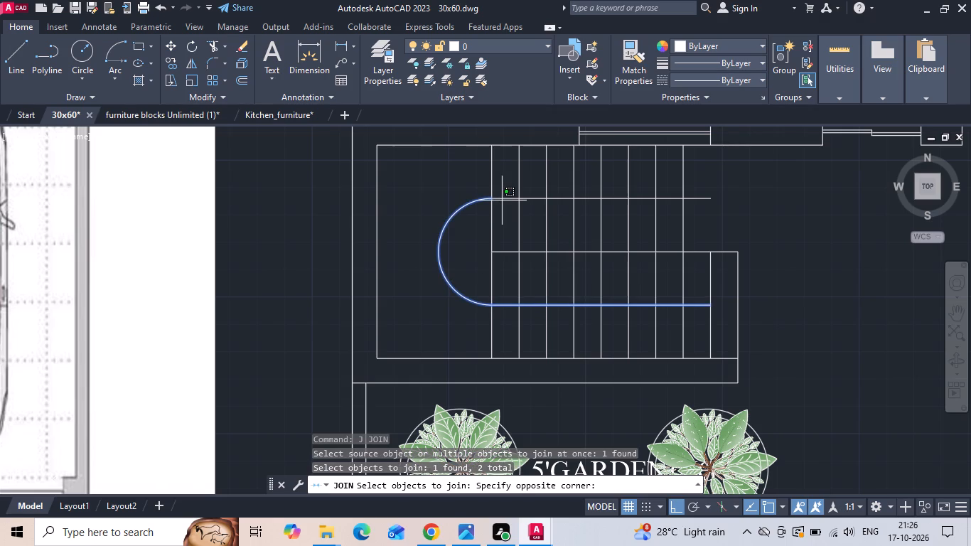
left_click(501, 195)
key("space")
left_click(501, 195)
left_click(496, 206)
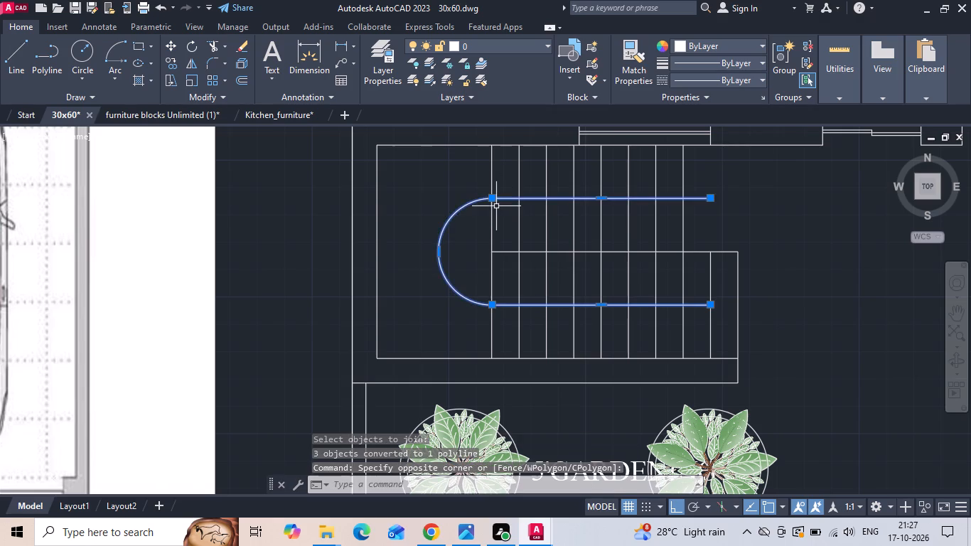
scroll(761, 244, "down", 2)
key("Escape")
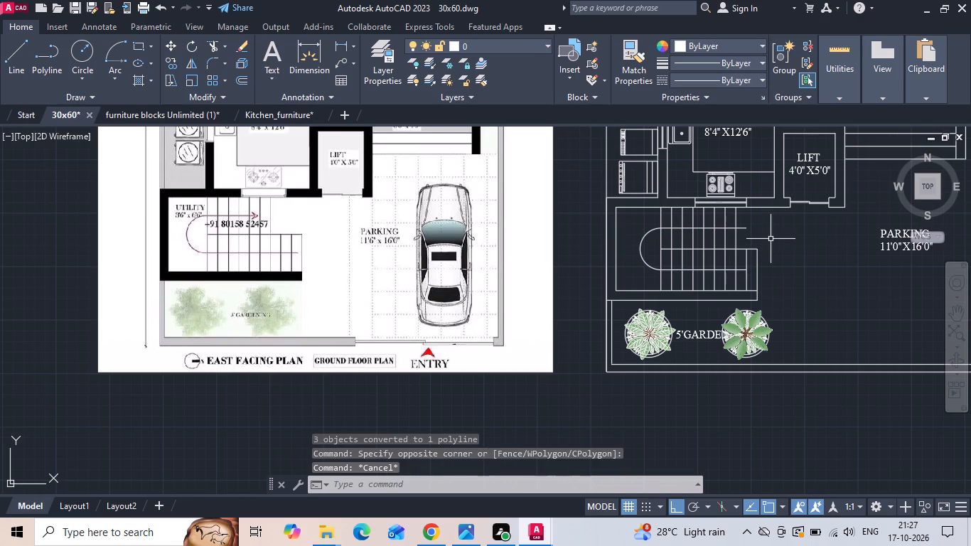
Stretch the lower east end of the stair path polyline eastward, partway into the lower flight's last tread.
scroll(768, 239, "up", 2)
scroll(713, 337, "up", 1)
left_click(697, 321)
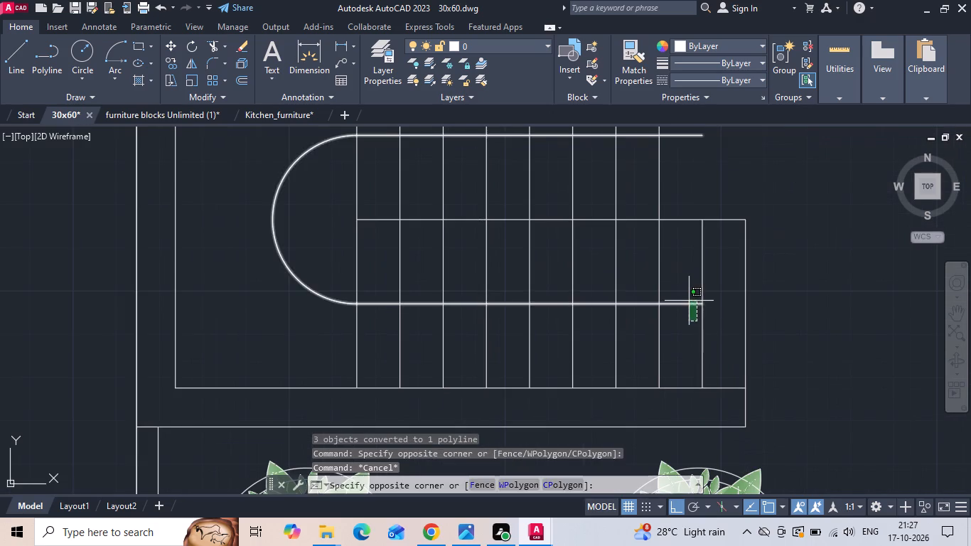
left_click(689, 301)
scroll(690, 306, "up", 2)
left_click_drag(718, 299, 726, 302)
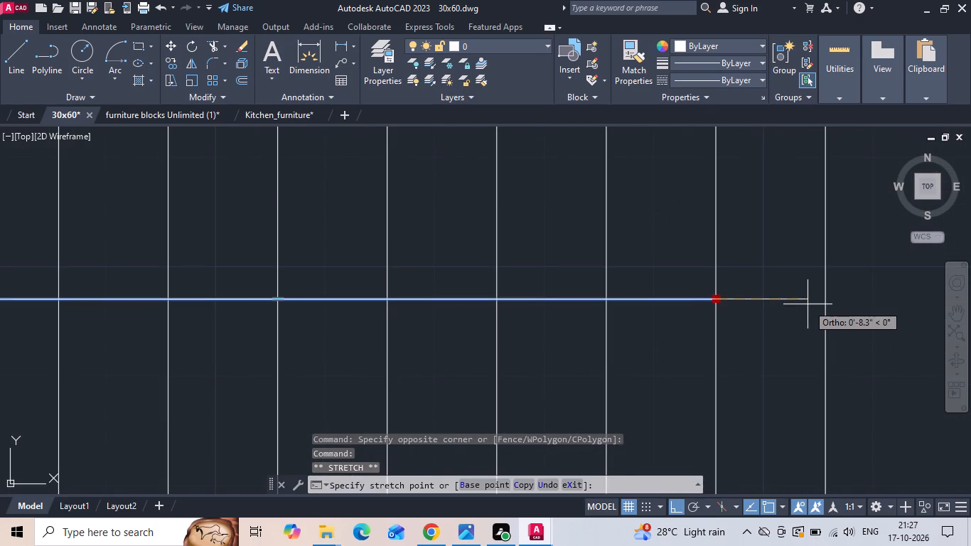
left_click(795, 303)
scroll(741, 367, "down", 2)
key("Escape")
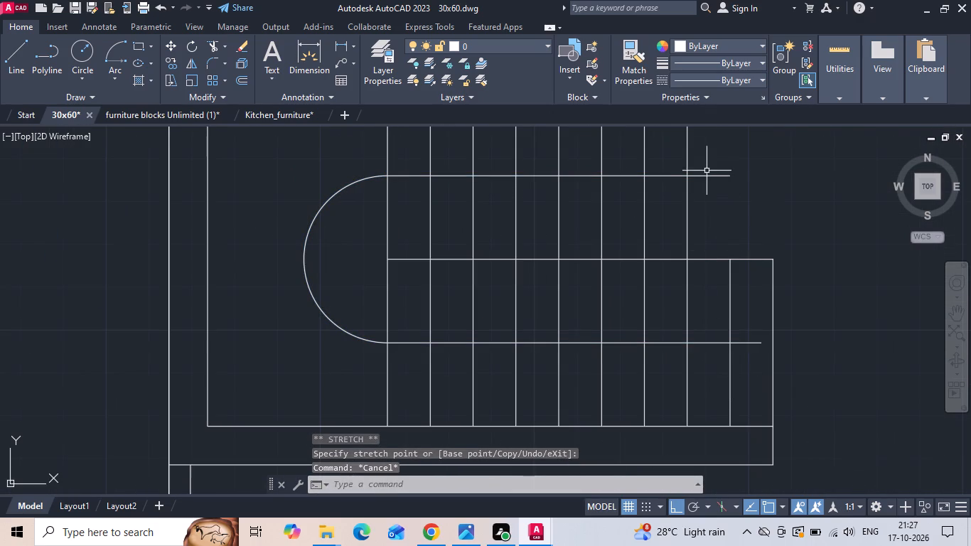
Shorten the upper east end of the stair path polyline to about midway between the upper flight's last two risers.
left_click(705, 168)
left_click(703, 198)
middle_click_drag(704, 208, 714, 261)
scroll(722, 219, "up", 2)
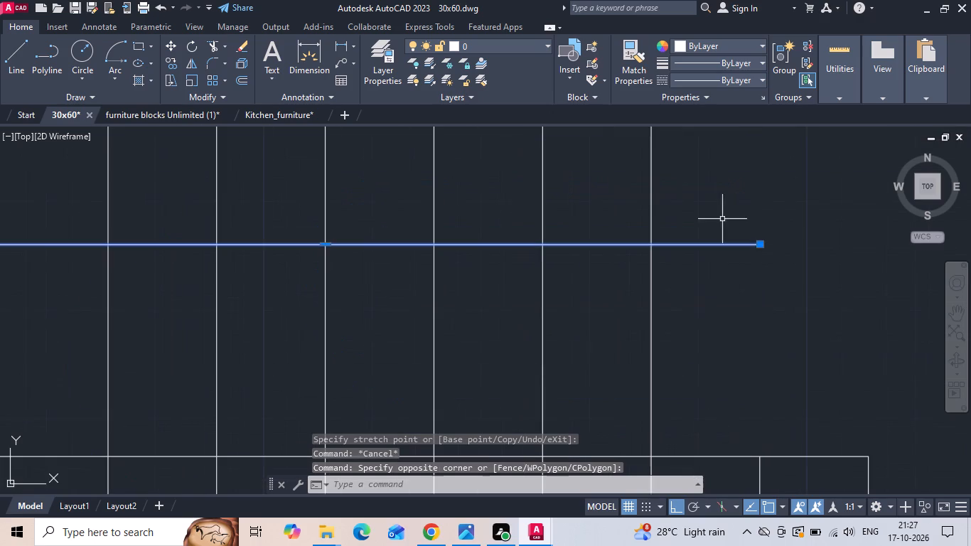
left_click(762, 243)
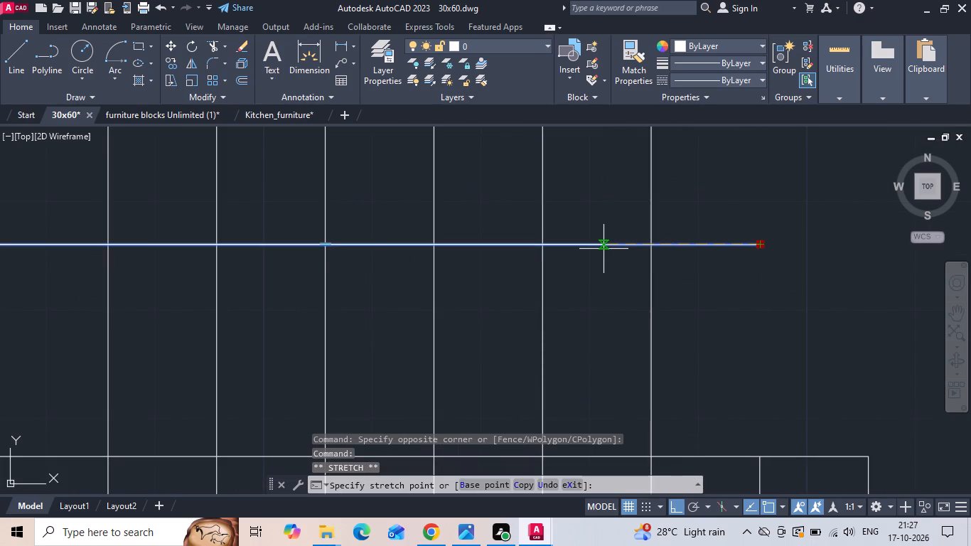
left_click(603, 248)
key("Escape")
With Ortho off, draw a short slanted arrowhead line from the path's upper east end up to the adjacent riser on the west.
type("L")
key("space")
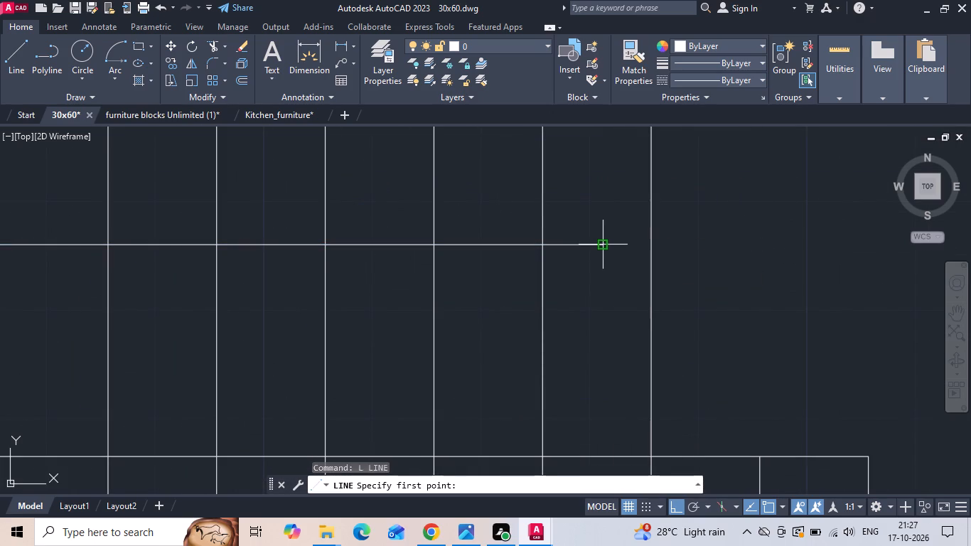
left_click(603, 245)
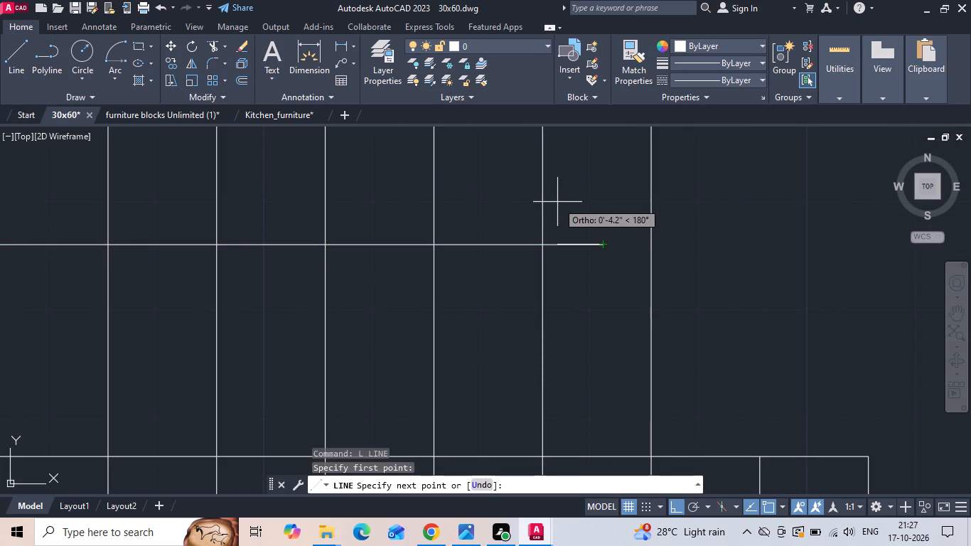
key("F8")
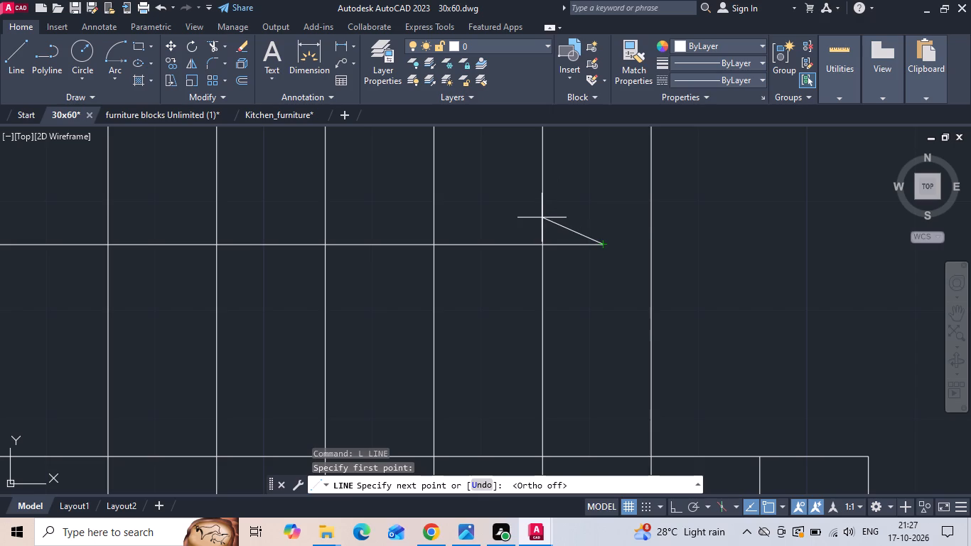
left_click(544, 218)
key("Escape")
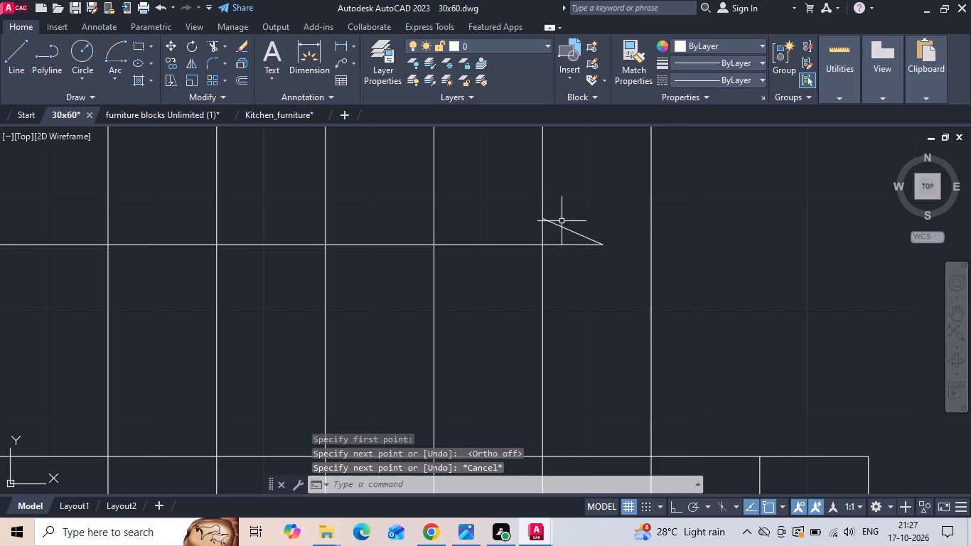
Mirror the slanted arrowhead line about the horizontal stair path with Ortho on, keeping the original.
left_click(567, 227)
type("MI")
key("space")
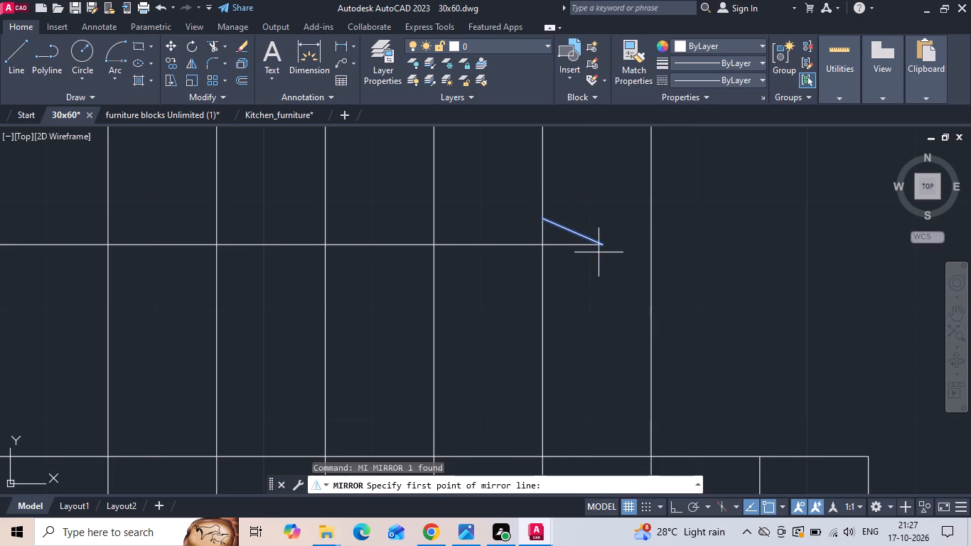
left_click(603, 244)
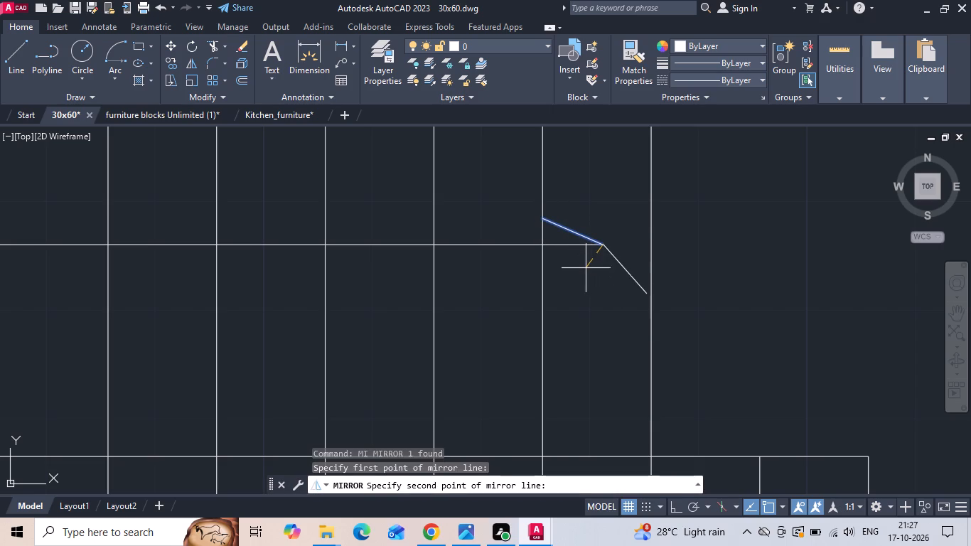
key("F8")
left_click(499, 286)
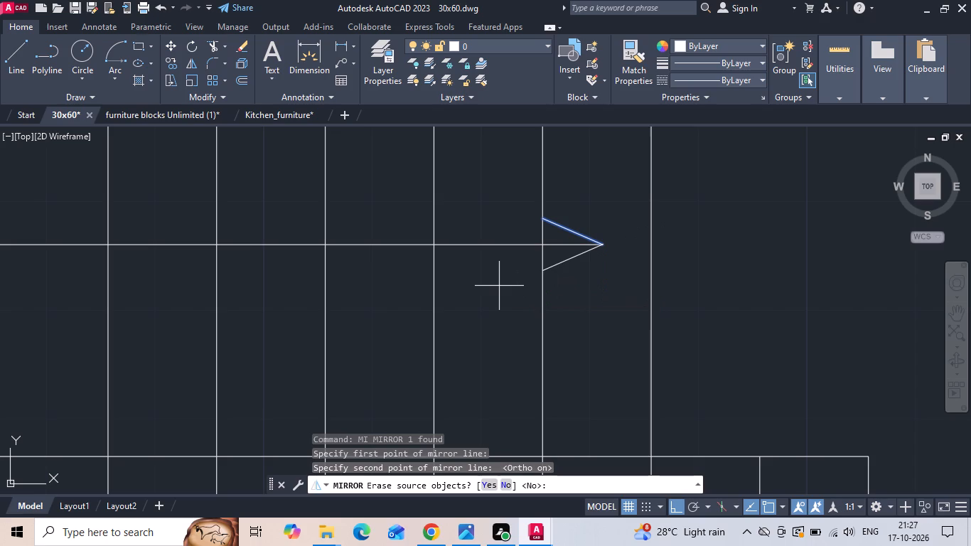
type("N")
key("space")
Move both arrowhead lines a short distance straight east so the tip sits just short of the upper flight's last riser.
scroll(593, 243, "up", 1)
left_click(589, 230)
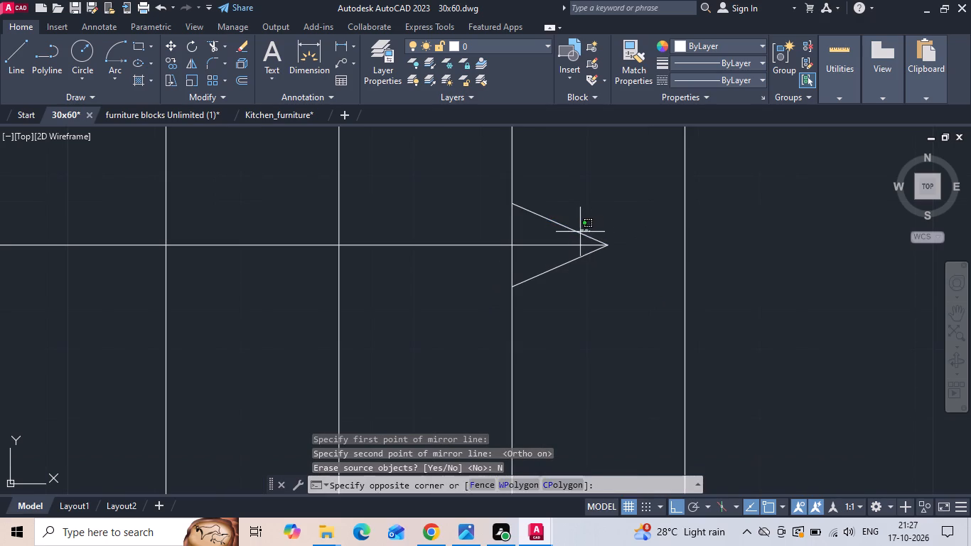
left_click(576, 232)
left_click_drag(552, 263, 547, 272)
left_click(535, 290)
right_click(535, 290)
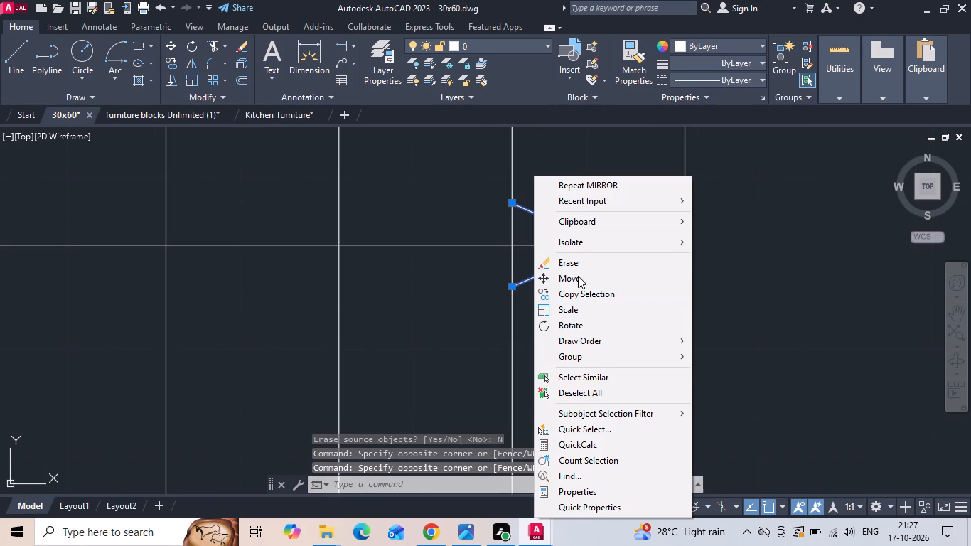
left_click(577, 277)
left_click_drag(586, 350, 629, 351)
left_click(635, 351)
Stretch the upper east end of the stair path polyline to the tip of the arrowhead.
left_click_drag(586, 267, 586, 266)
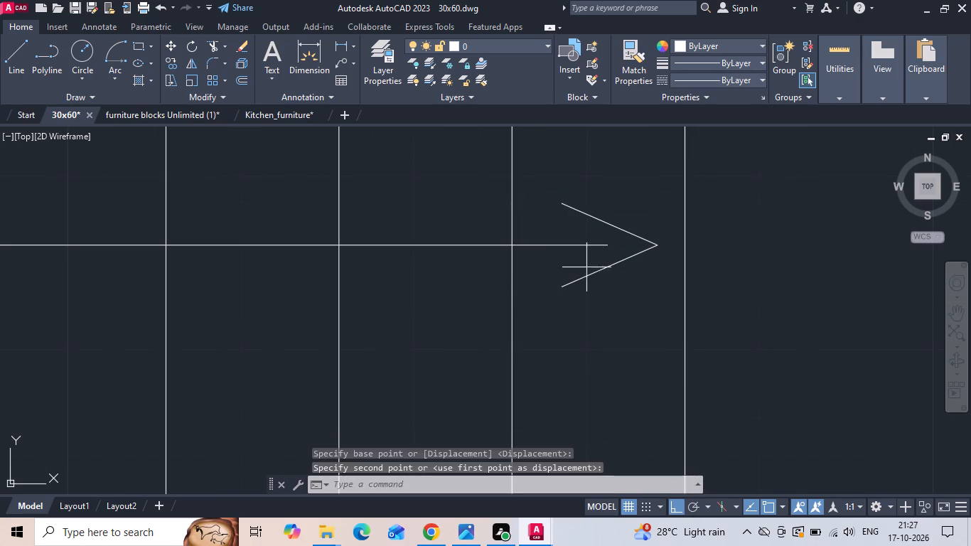
left_click_drag(586, 266, 585, 260)
left_click(574, 234)
left_click(608, 246)
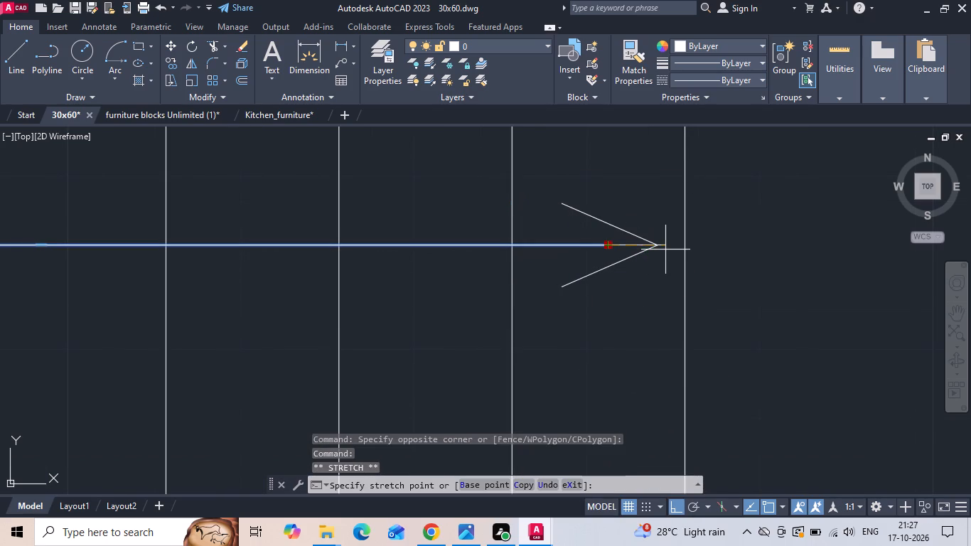
left_click(658, 249)
key("Escape")
Save the 30x60 drawing.
key("ctrl+s")
key("ctrl+s")
key("ctrl+s")
key("ctrl+s")
key("ctrl+s")
key("ctrl+s")
key("ctrl+s")
key("ctrl+s")
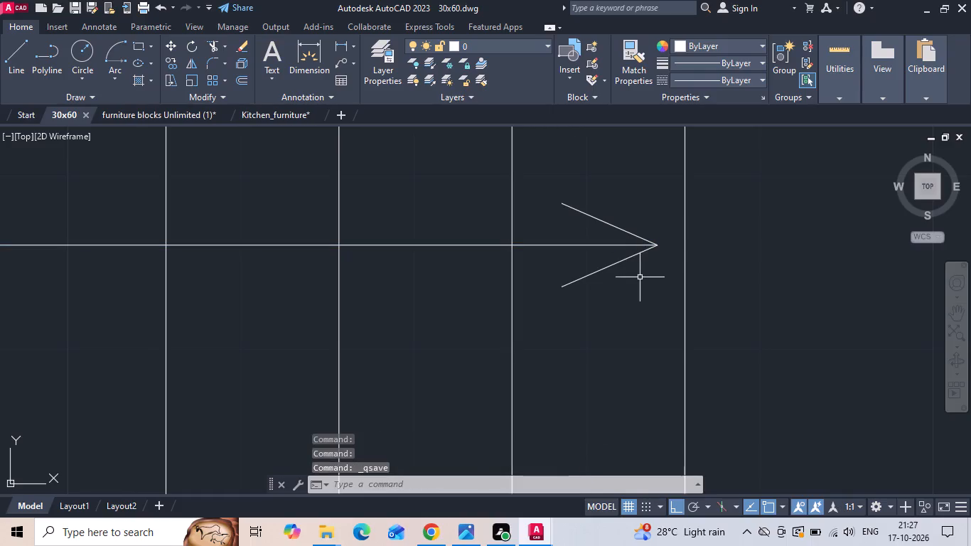
Open the 50x40 drawing from the Desktop's INTERNSHIP folder, subfolder 16102026, and look over its plans for a car block.
scroll(571, 295, "down", 7)
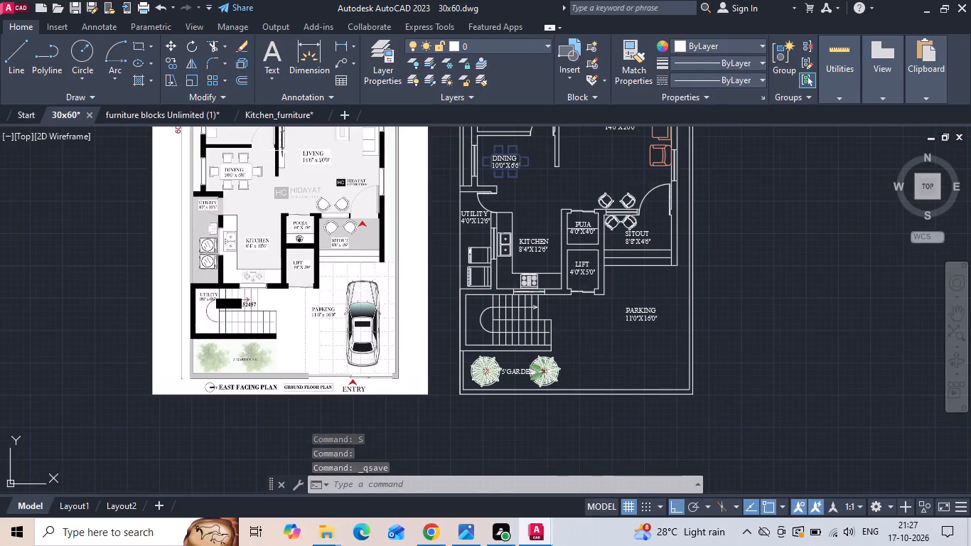
left_click(0, 5)
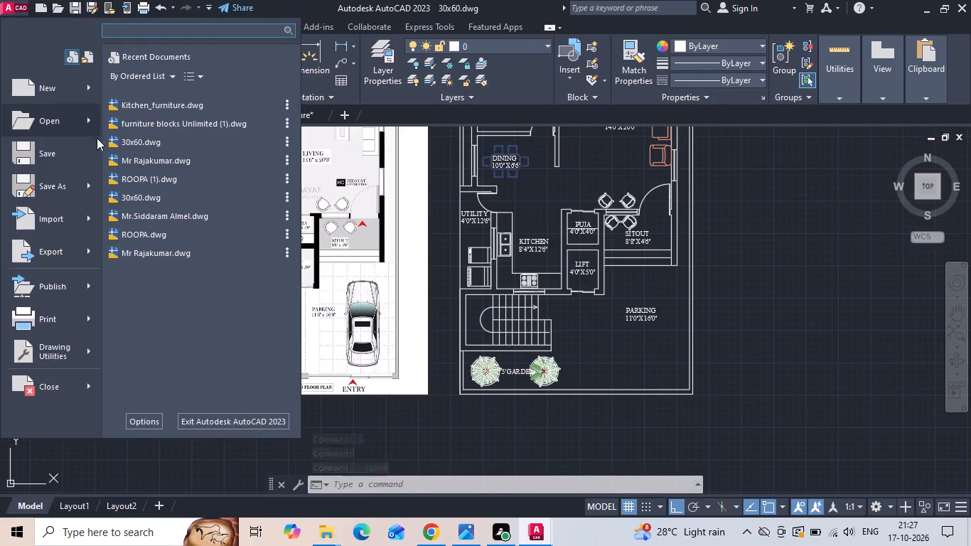
left_click(60, 119)
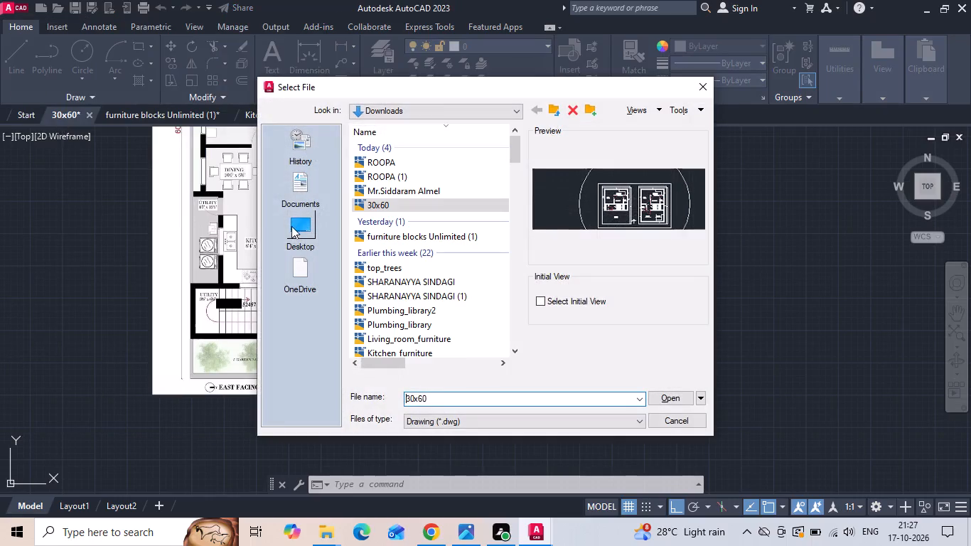
double_click(299, 232)
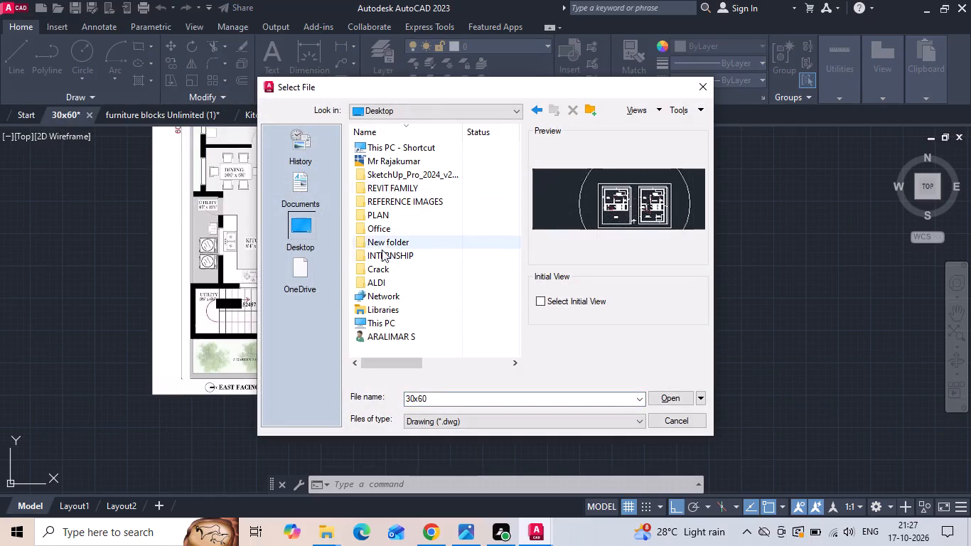
double_click(382, 255)
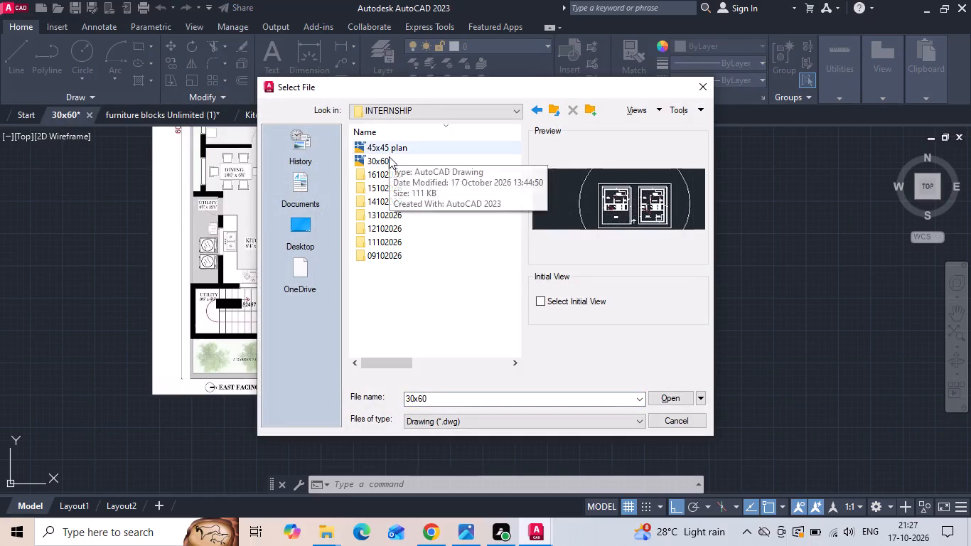
double_click(385, 171)
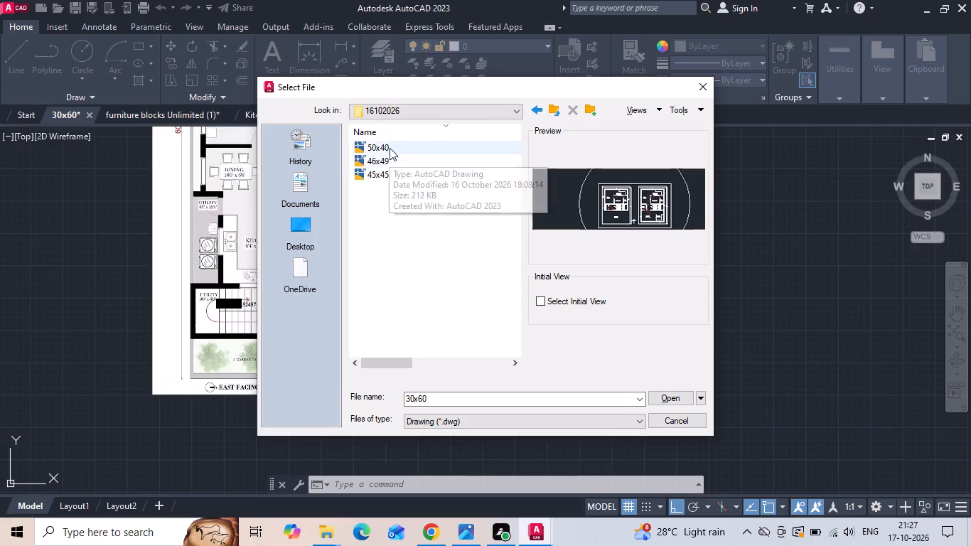
left_click(390, 148)
left_click(664, 393)
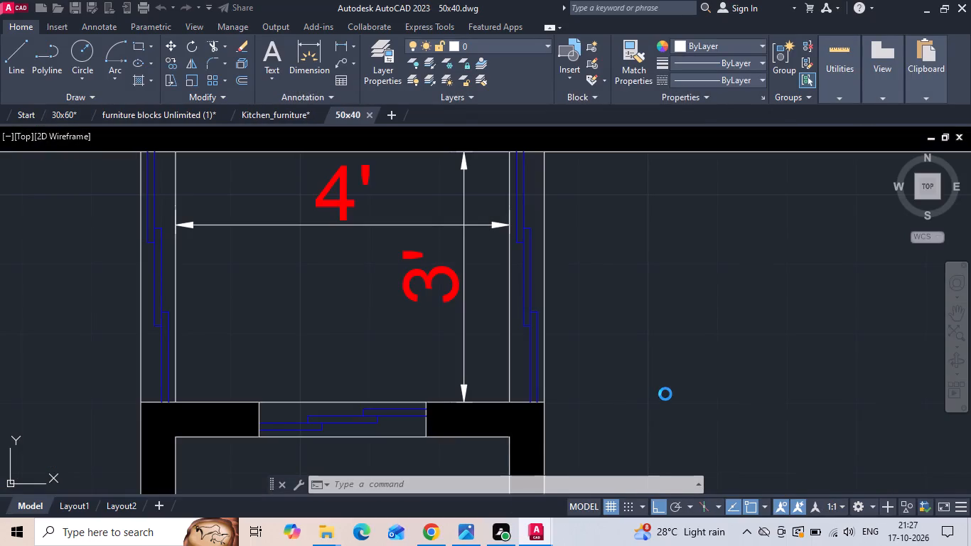
scroll(395, 136, "down", 4)
scroll(439, 206, "down", 2)
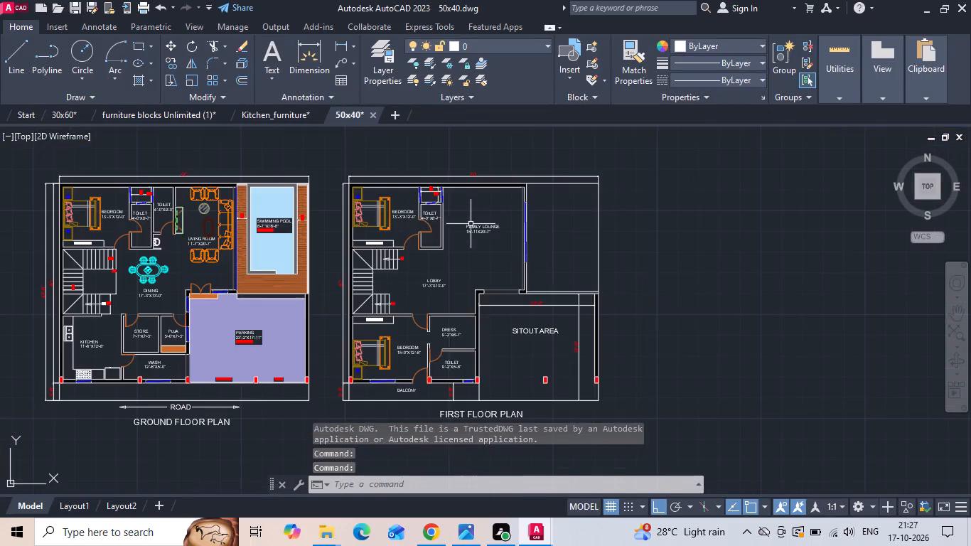
scroll(471, 230, "down", 3)
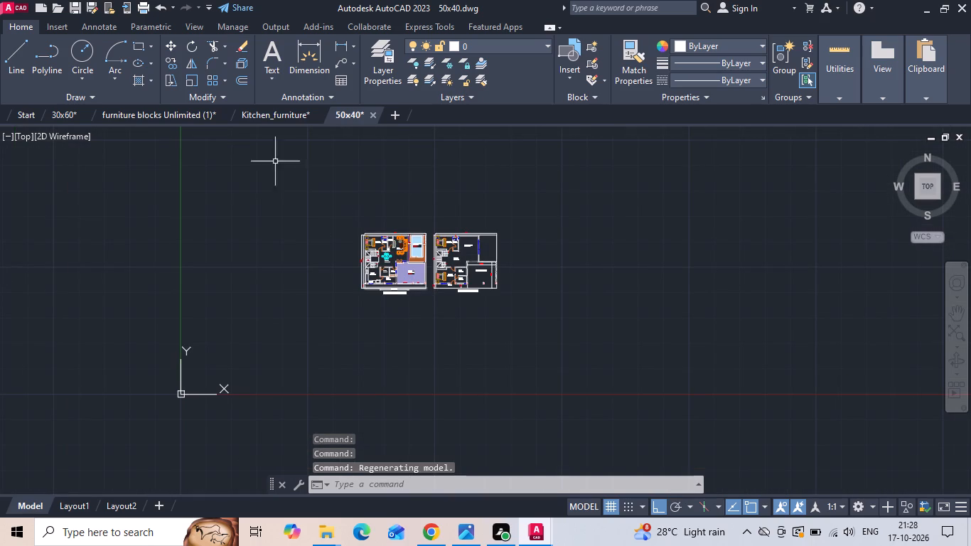
Open the 46x49 drawing from the 16102026 folder.
left_click(8, 4)
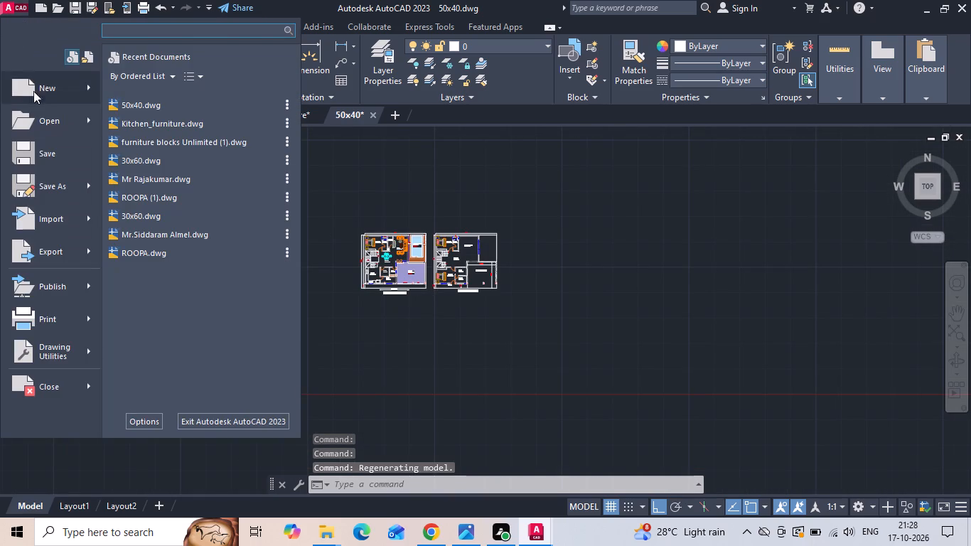
left_click(37, 116)
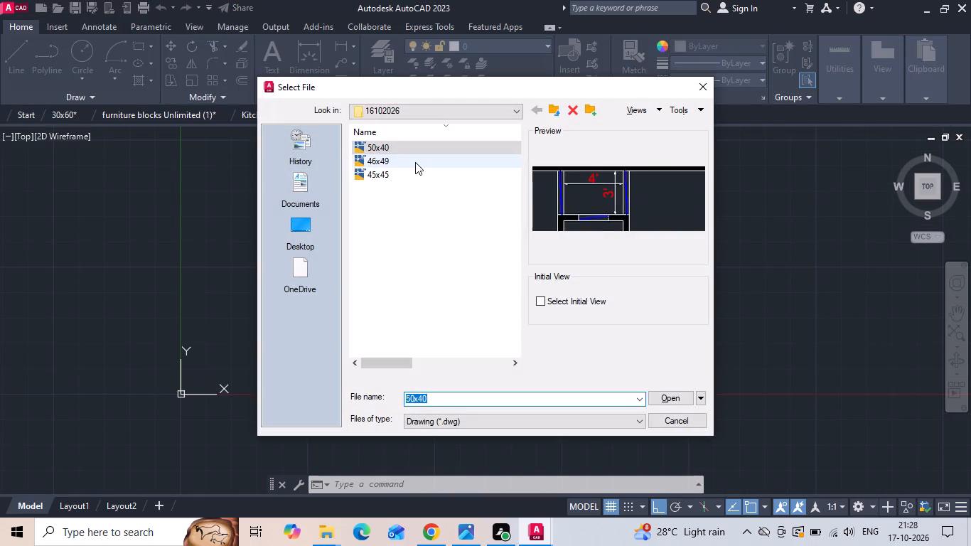
left_click(415, 161)
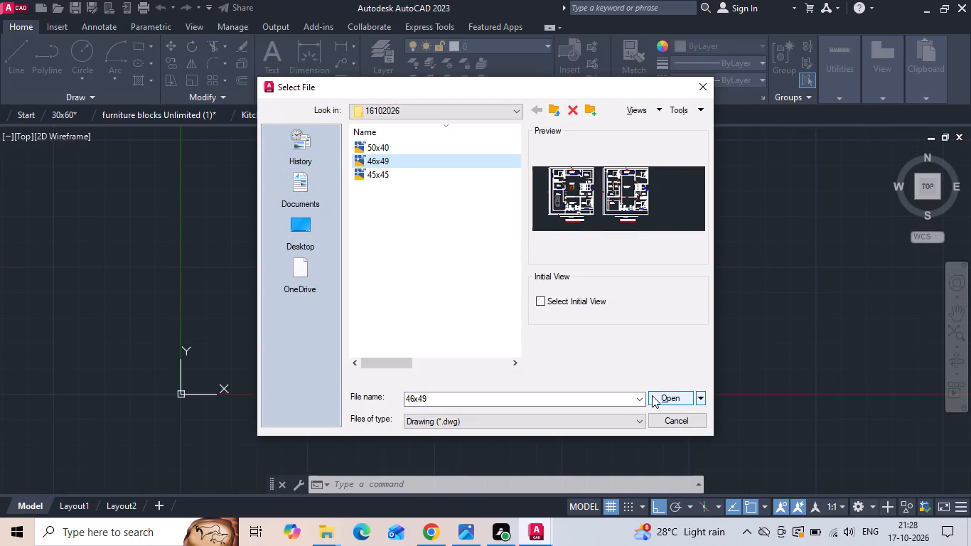
left_click(652, 395)
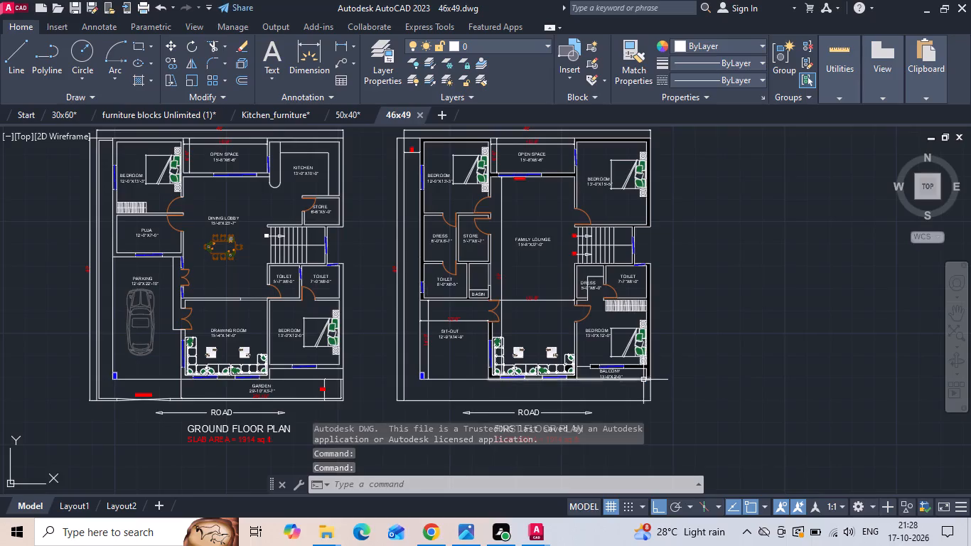
Copy the car from the 46x49 ground floor parking and paste it into the parking area of the 30x60 plan.
left_click(149, 326)
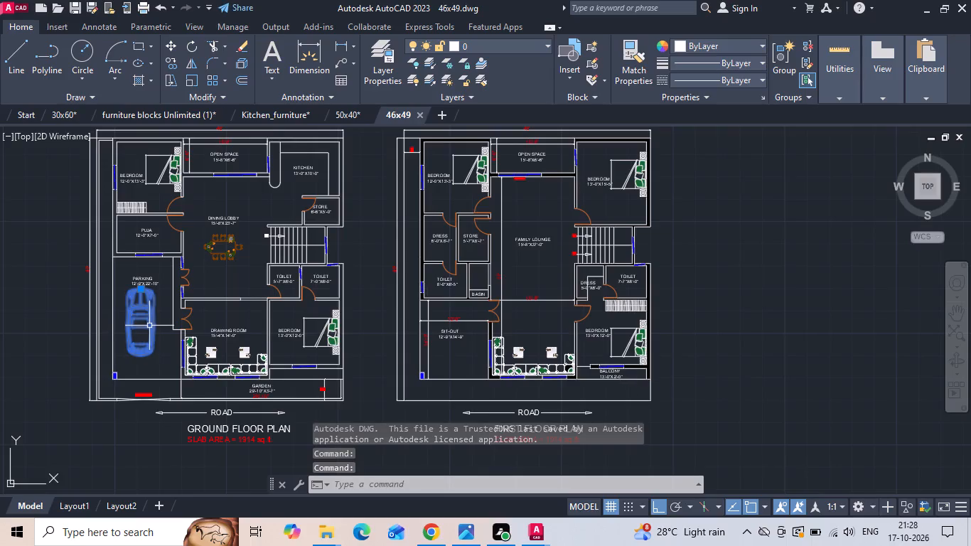
key("ctrl+c")
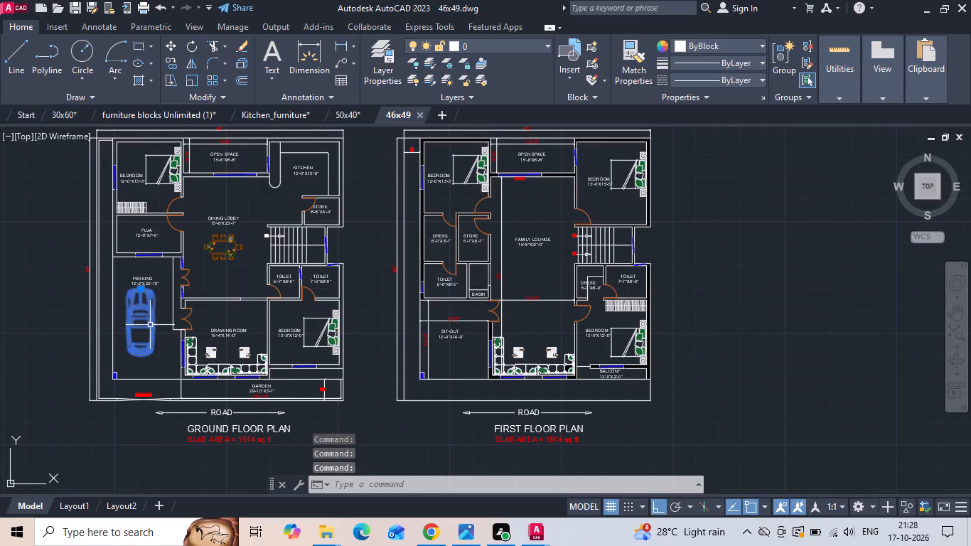
left_click(68, 119)
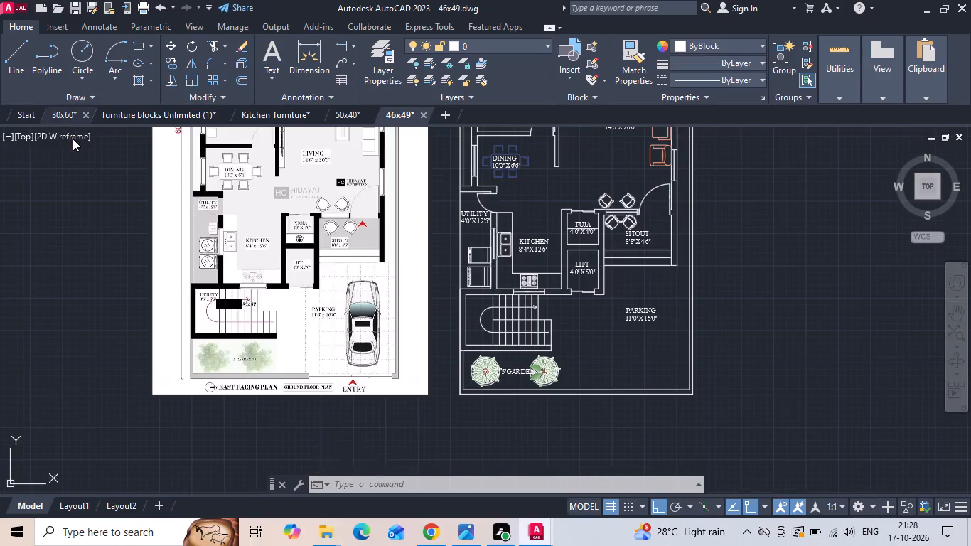
key("ctrl+v")
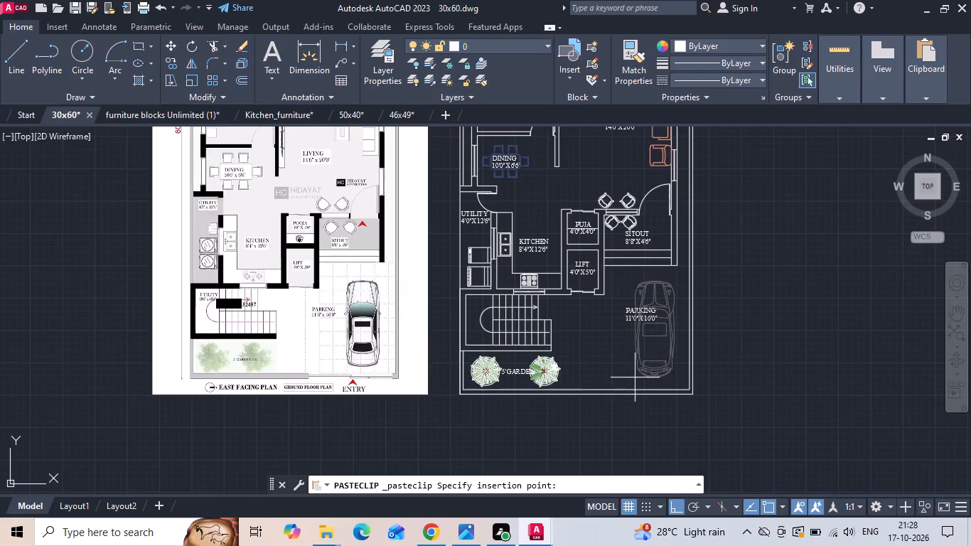
left_click(635, 378)
key("grave")
Measure the width of the entry gate opening in the reference image with a linear dimension.
scroll(286, 387, "up", 2)
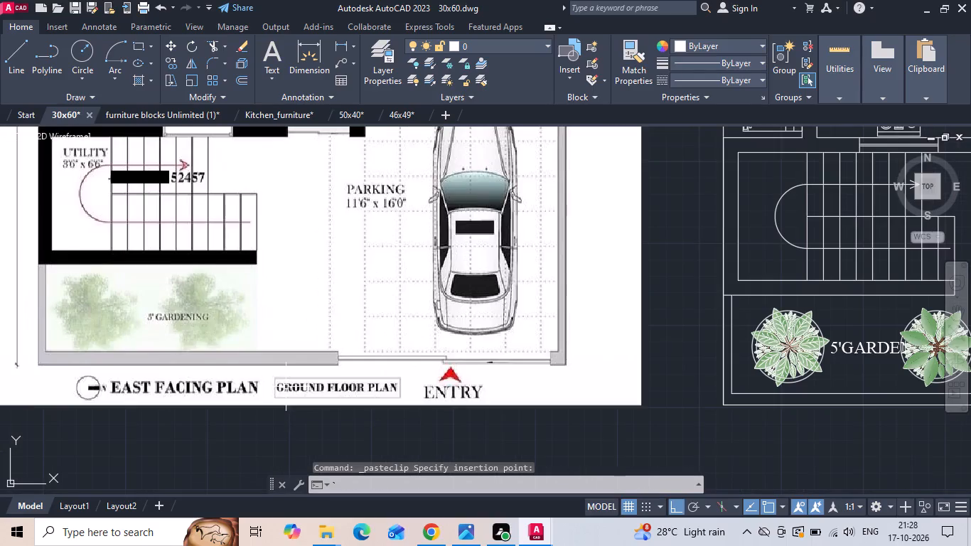
left_click(337, 43)
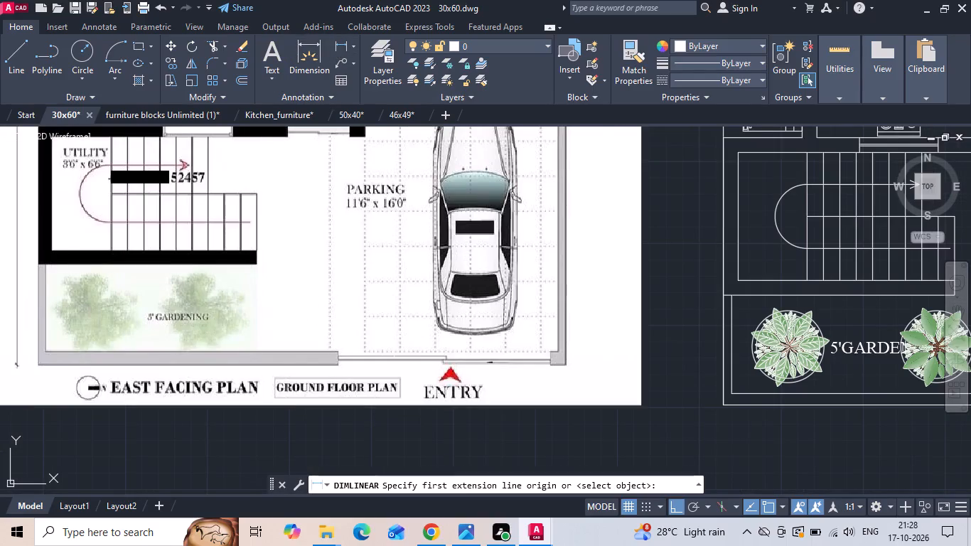
scroll(370, 348, "up", 1)
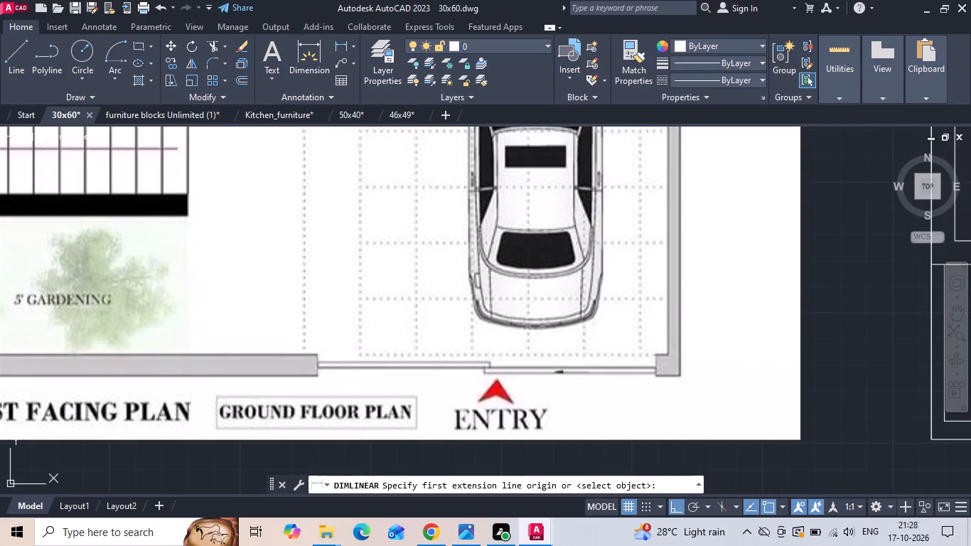
left_click(318, 333)
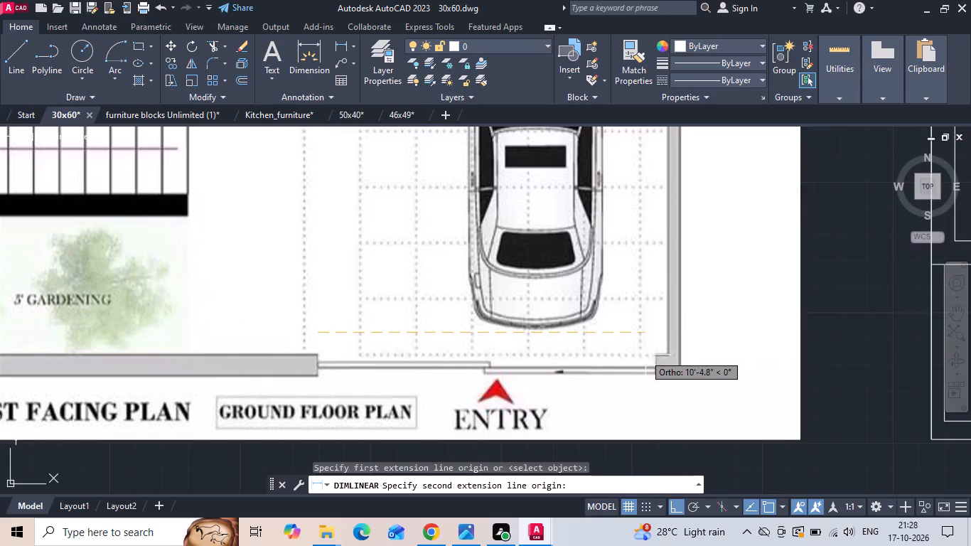
key("grave")
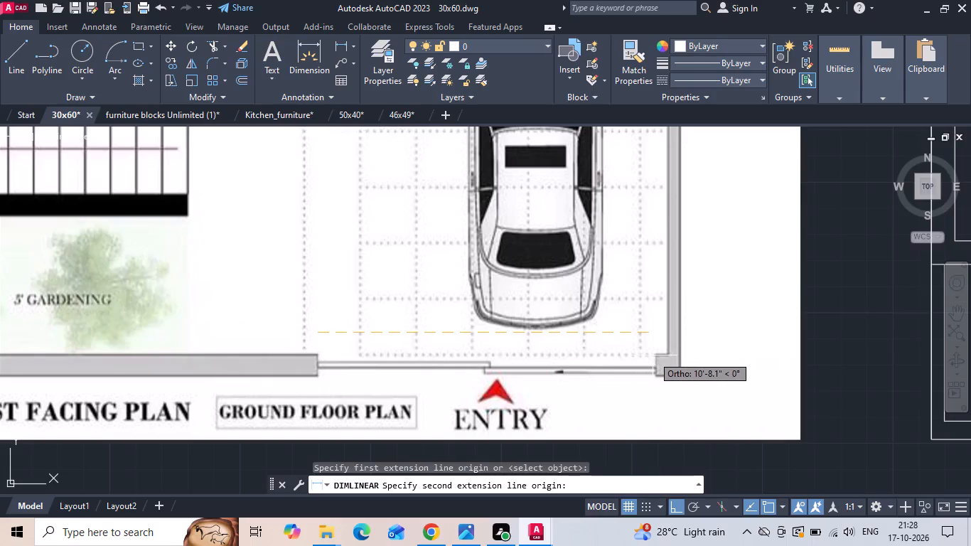
scroll(293, 247, "down", 2)
key("Escape")
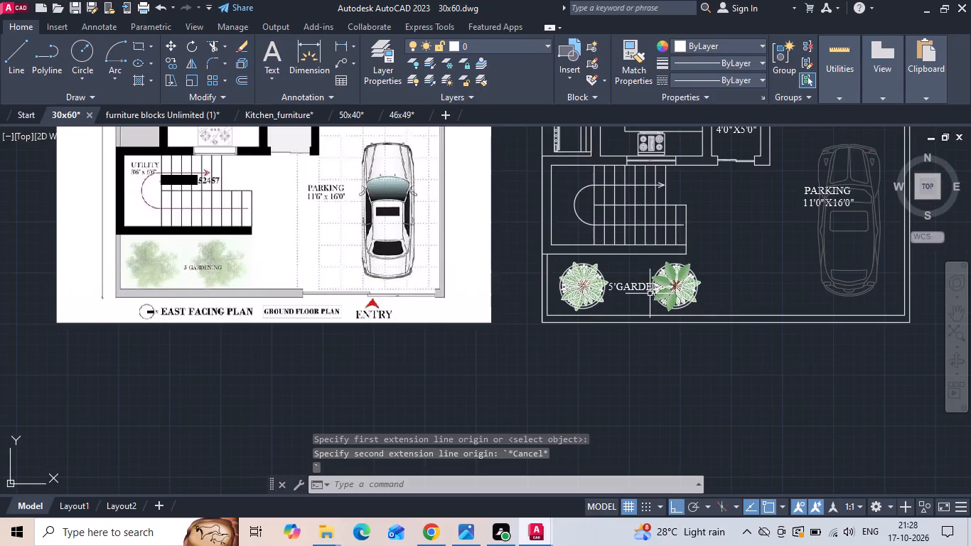
Offset the inner line of the east compound wall 1' to the west, inside the parking area.
middle_click_drag(651, 297, 361, 300)
scroll(616, 324, "up", 1)
type("O 1'")
key("Return")
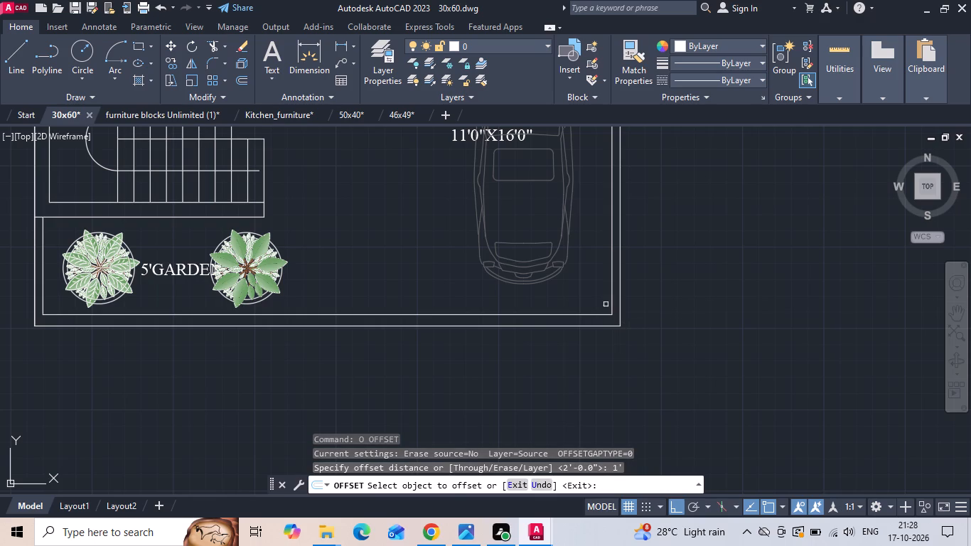
left_click(612, 296)
left_click(564, 300)
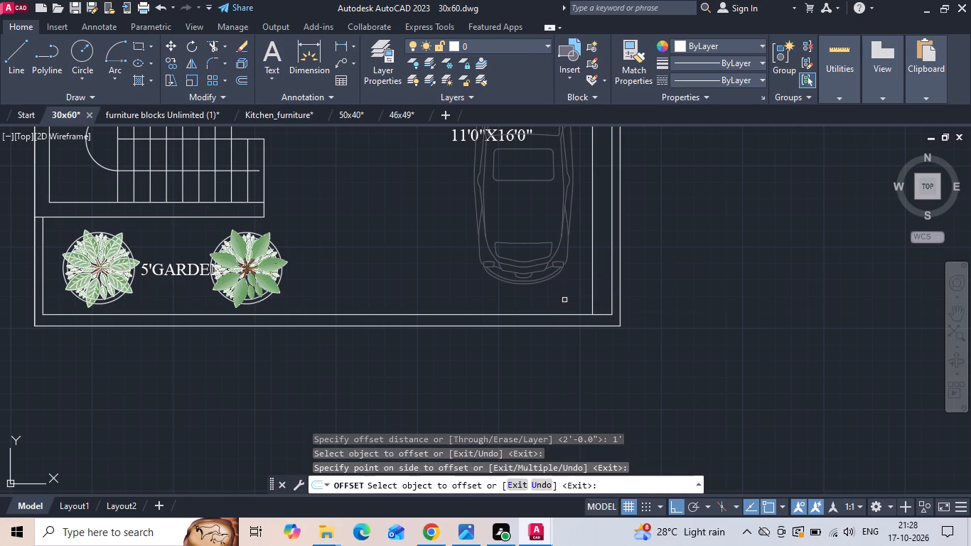
key("Escape")
Extend the offset line to the outer south wall line and trim its part inside the plot, leaving a short gate jamb line.
type("EX")
key("space")
left_click(592, 304)
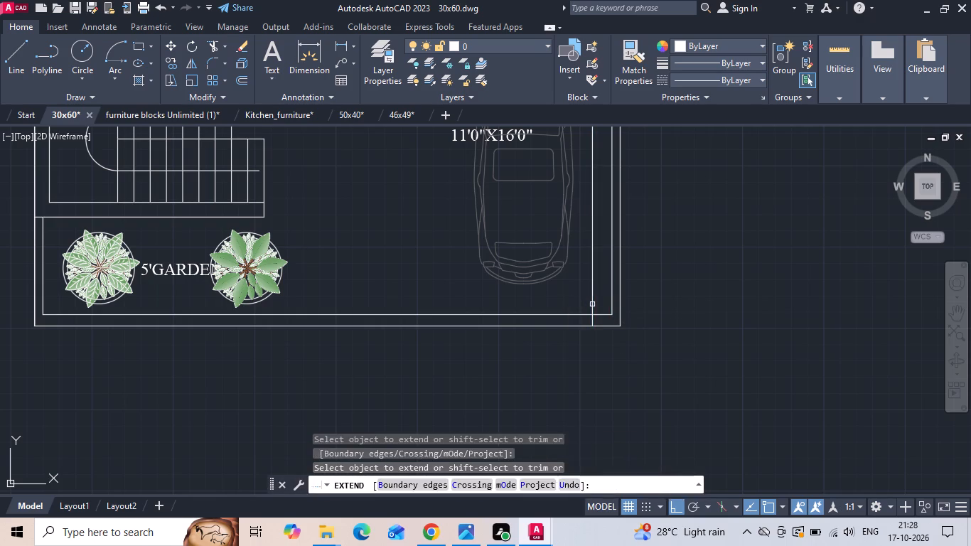
key("Escape")
scroll(593, 304, "up", 1)
type("TR")
key("space")
left_click(593, 304)
key("Escape")
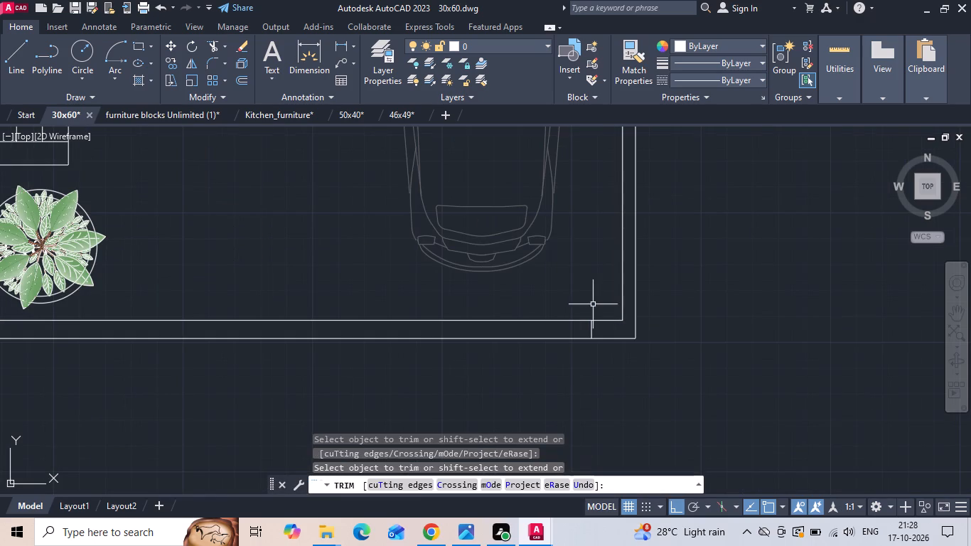
Copy the short gate jamb line 10' west along the south compound wall.
left_click(593, 326)
right_click(584, 305)
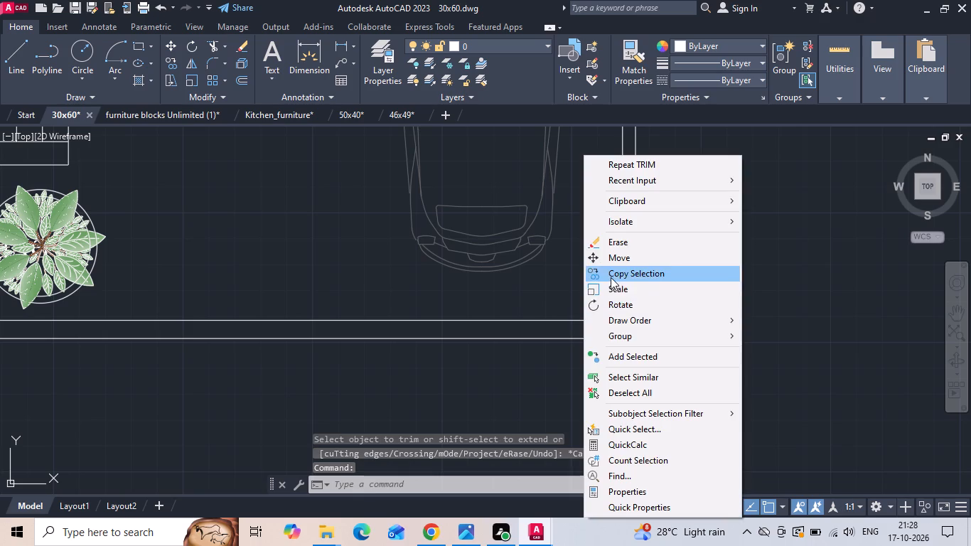
left_click(611, 277)
left_click_drag(749, 309, 741, 309)
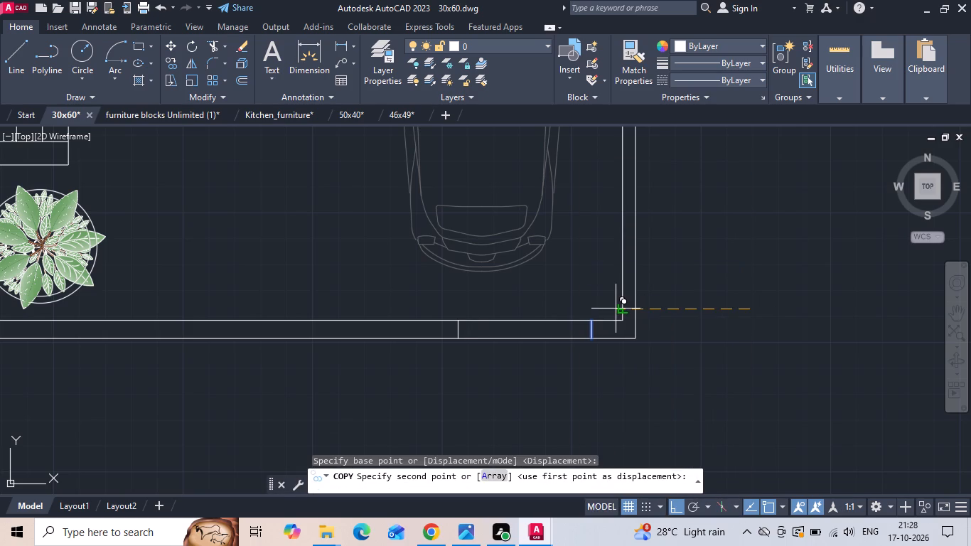
type("10'")
key("Return")
key("Escape")
Trim the inner and outer south compound wall lines between the two gate jamb lines to open the entry gate.
scroll(616, 310, "down", 1)
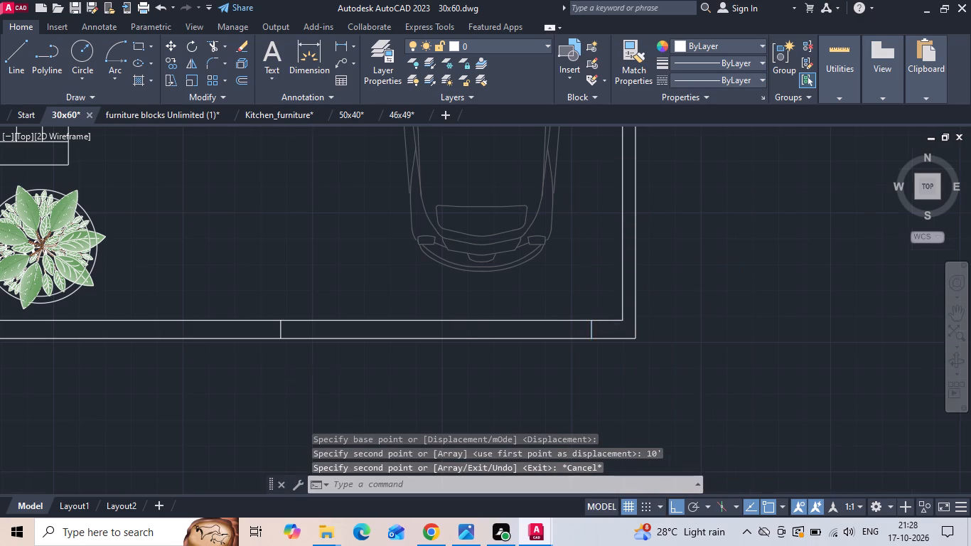
scroll(616, 311, "down", 2)
scroll(506, 302, "up", 1)
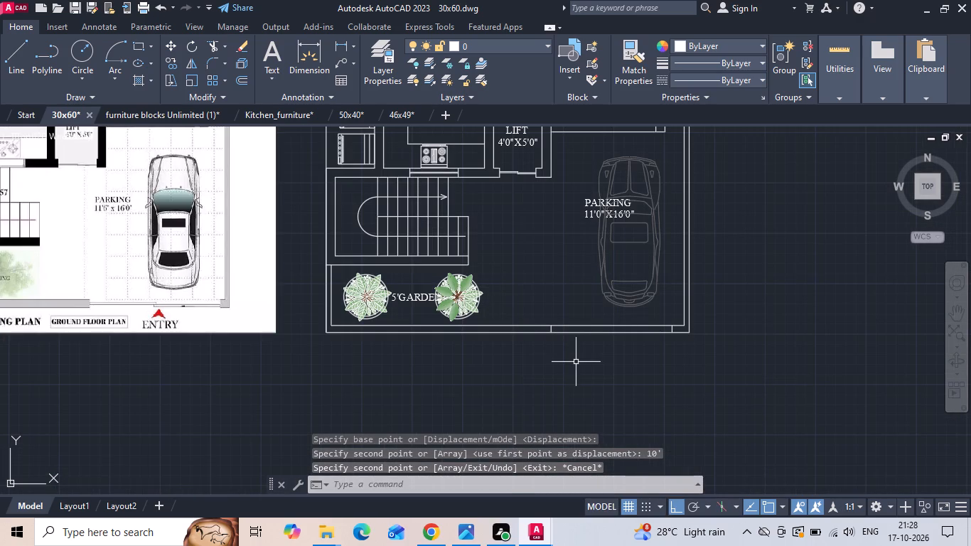
type("TR")
key("space")
key("space")
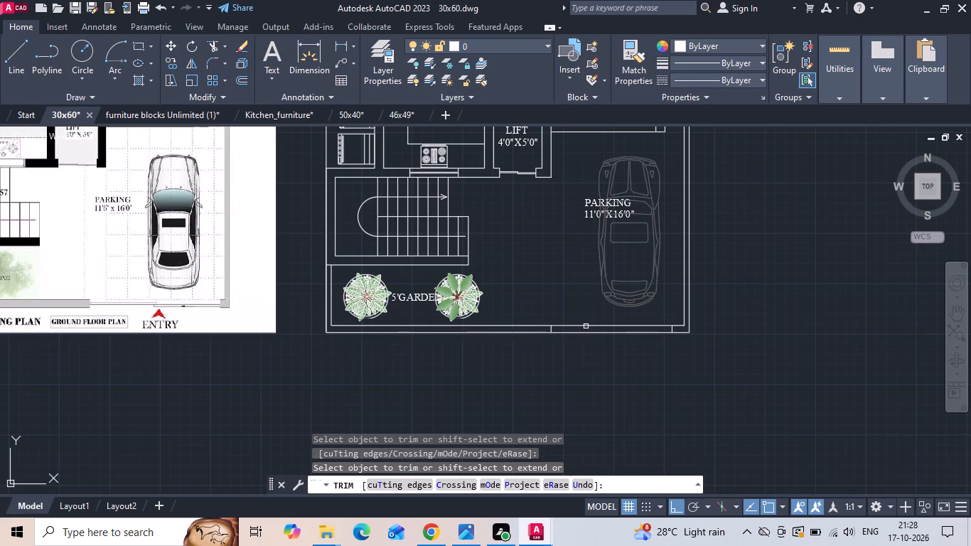
left_click(585, 326)
key("Escape")
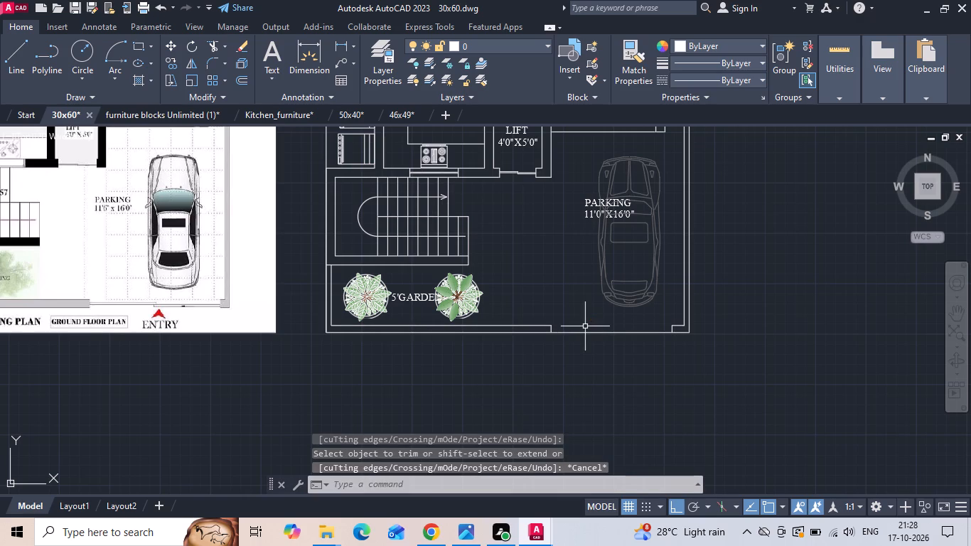
scroll(645, 342, "up", 1)
type("TR")
key("space")
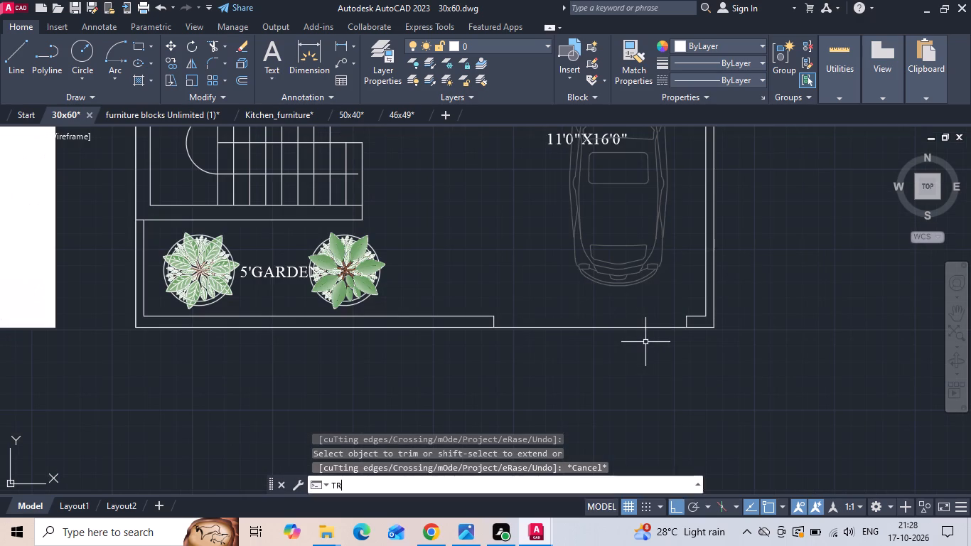
left_click(626, 328)
key("Escape")
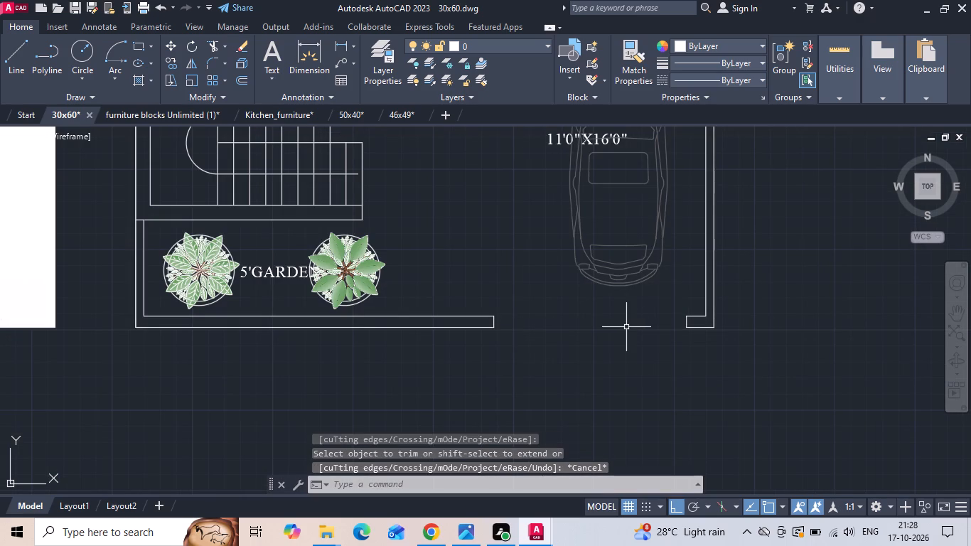
Draw a line across the entry gate opening between the midpoints of the two jamb lines.
type("L")
key("space")
scroll(552, 321, "up", 2)
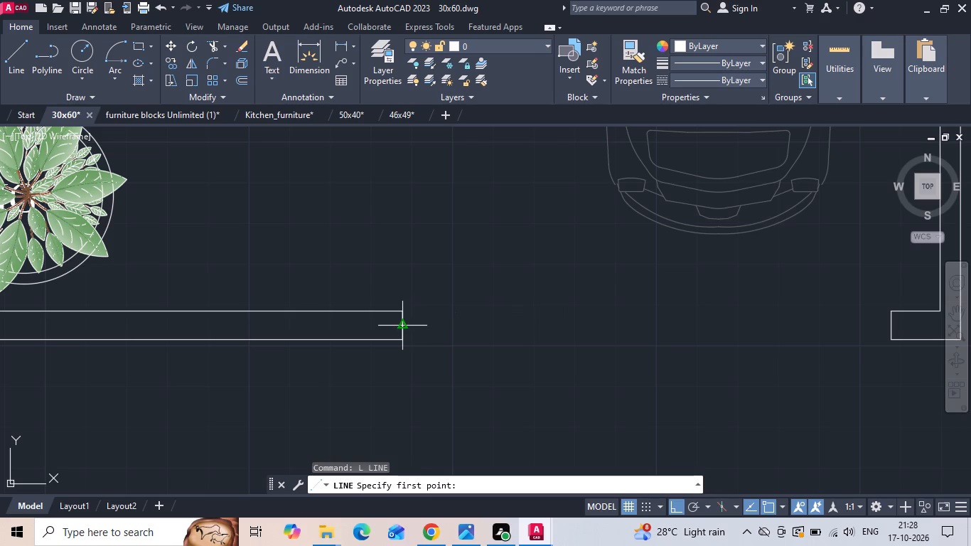
left_click(406, 323)
left_click(892, 326)
key("Escape")
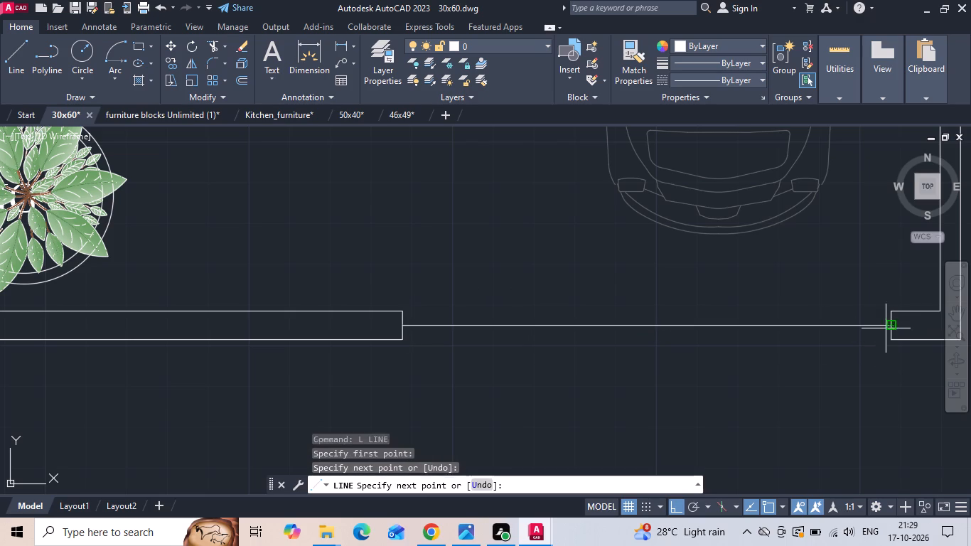
Offset the gate centre line 1" to the north and 1" to the south.
type("O 1")
key("space")
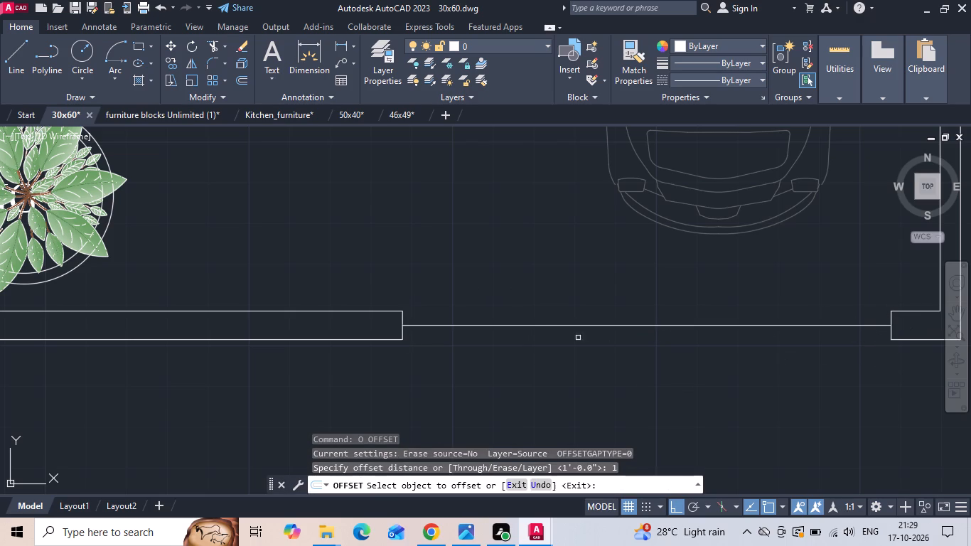
left_click_drag(537, 325, 542, 311)
left_click(552, 286)
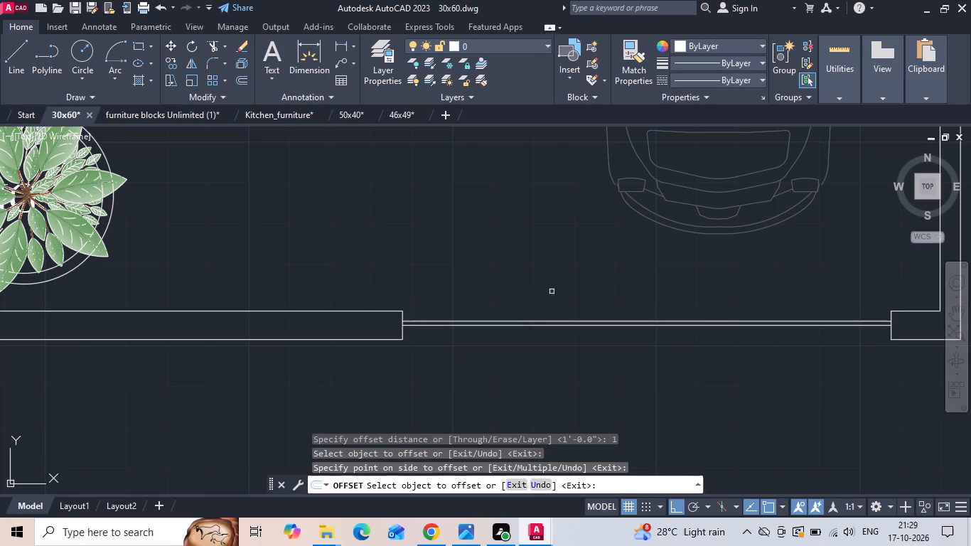
left_click(529, 326)
left_click(522, 352)
key("Escape")
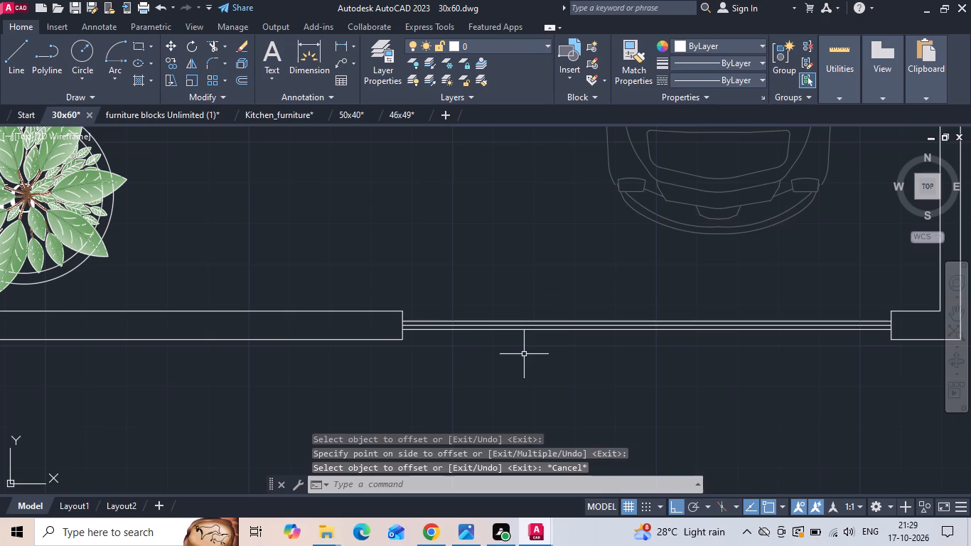
Draw a short line southward across the three gate lines at their midpoint and trim its overhang beyond the southern gate line.
key("l")
key("space")
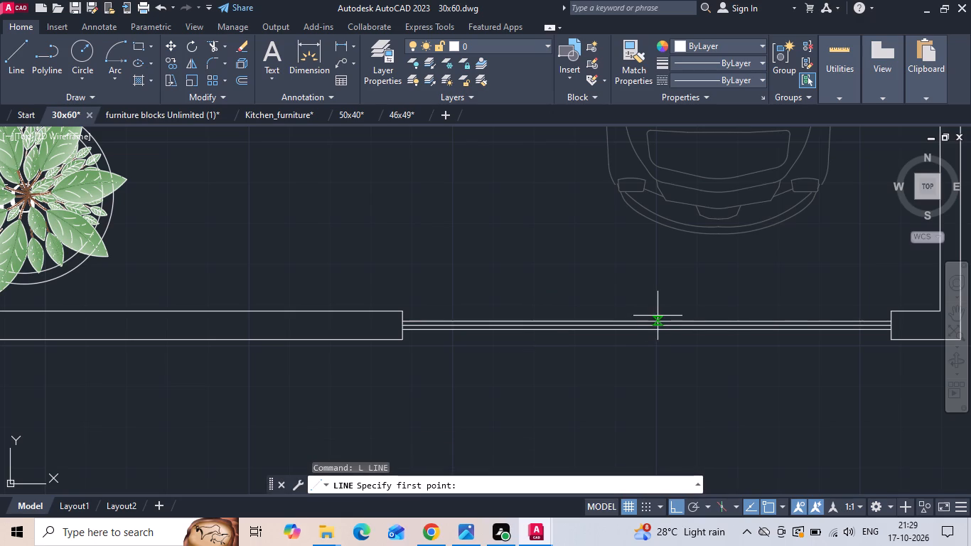
left_click_drag(651, 317, 649, 323)
left_click(638, 378)
key("Escape")
type("TR")
key("space")
key("space")
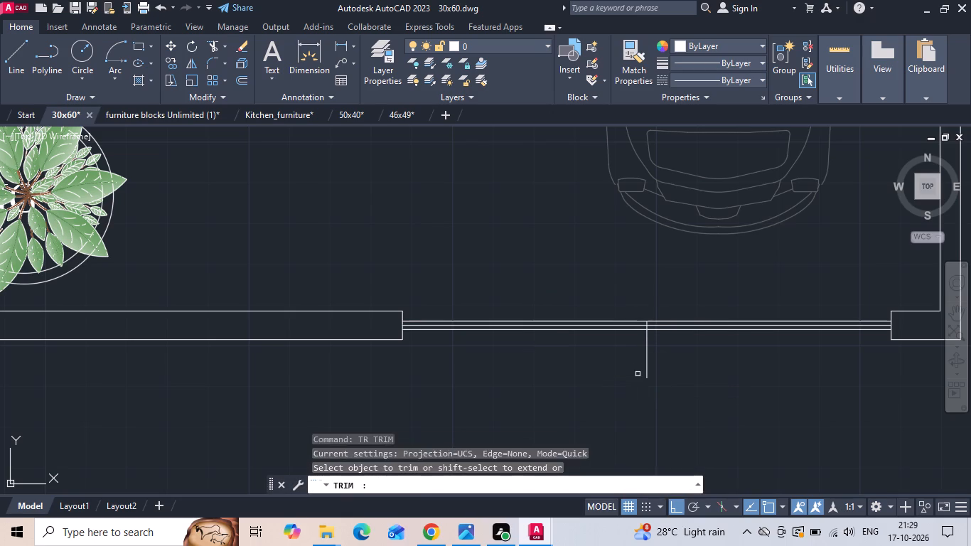
left_click(648, 349)
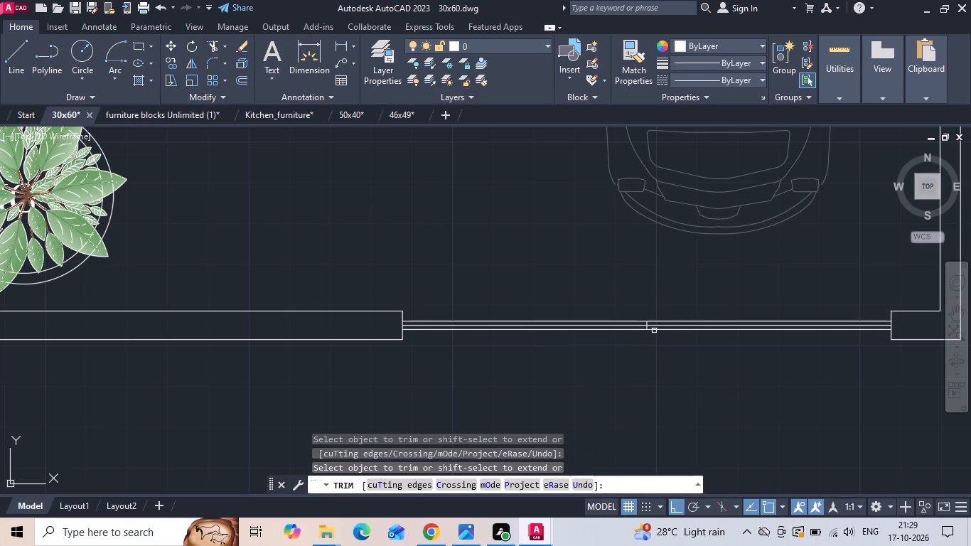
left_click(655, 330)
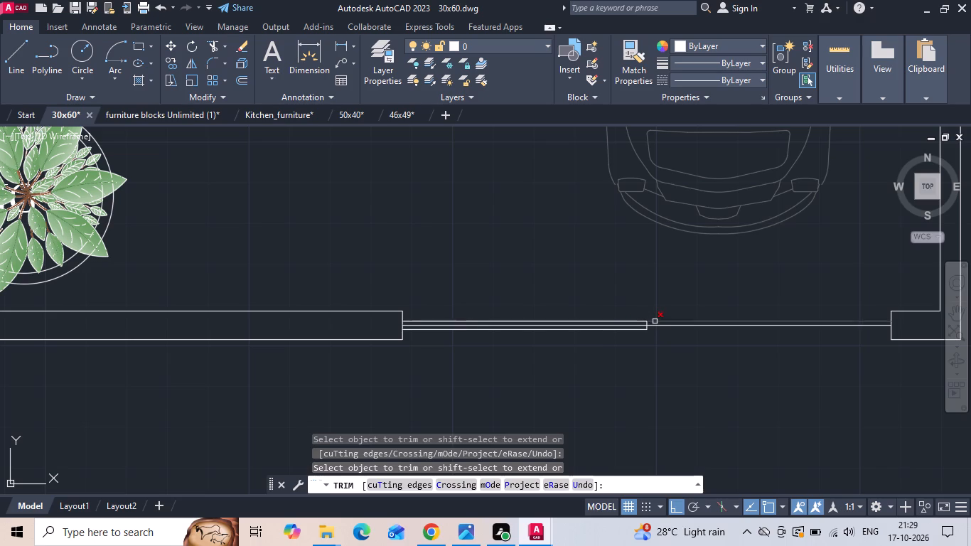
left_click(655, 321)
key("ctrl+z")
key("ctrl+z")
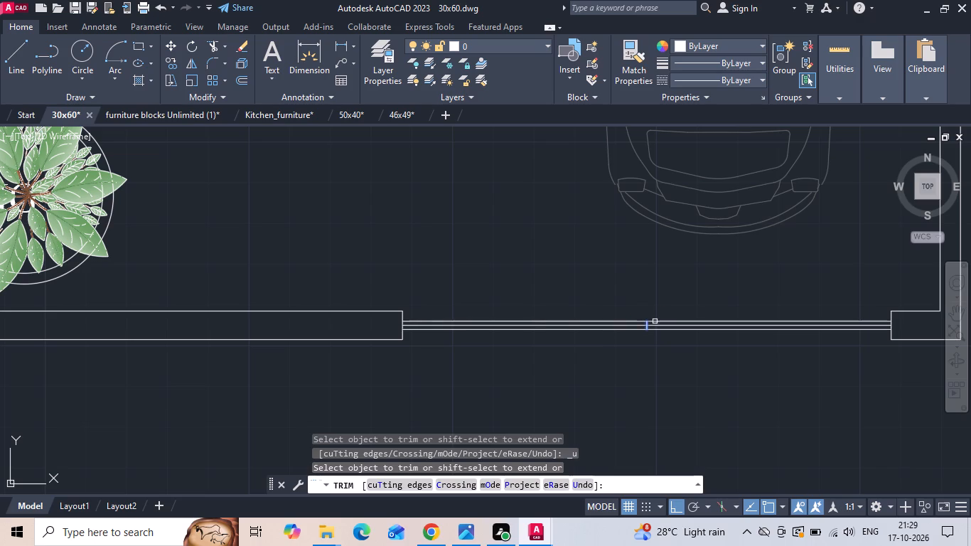
Trim the north gate line east of the middle cross line and the south gate line west of it, and save the drawing.
left_click(655, 321)
left_click(637, 331)
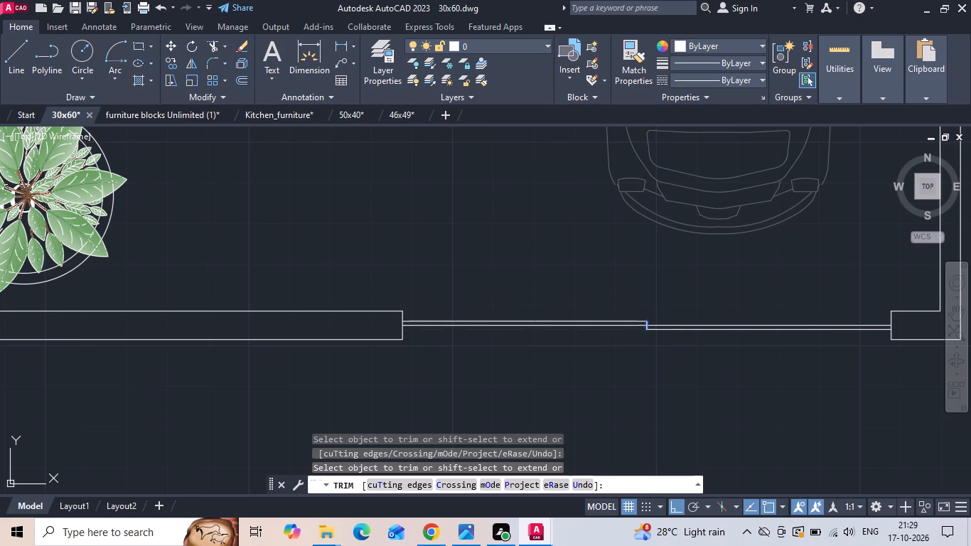
key("Escape")
key("ctrl+s")
Copy the short cross line at the gate's middle 1" to the west and 1" to the east.
scroll(596, 350, "down", 2)
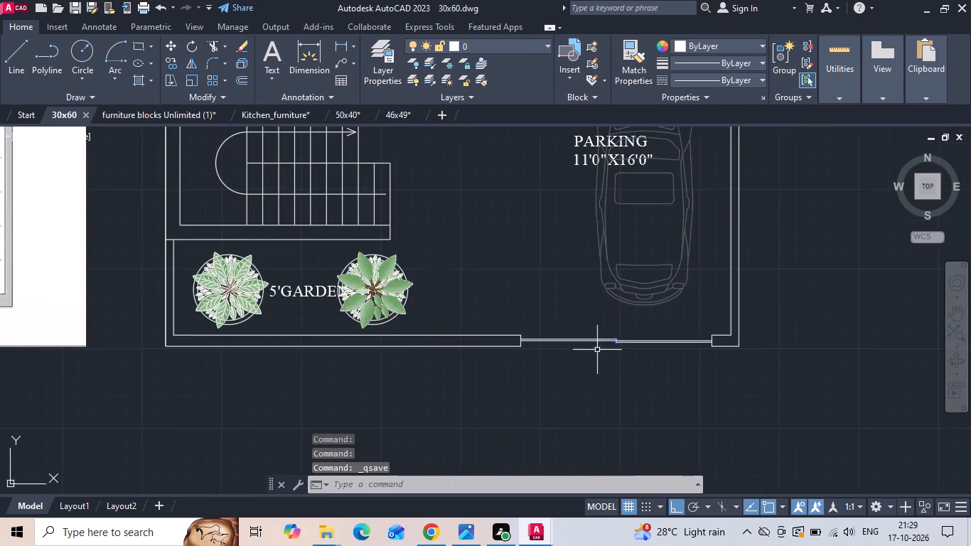
scroll(632, 391, "down", 1)
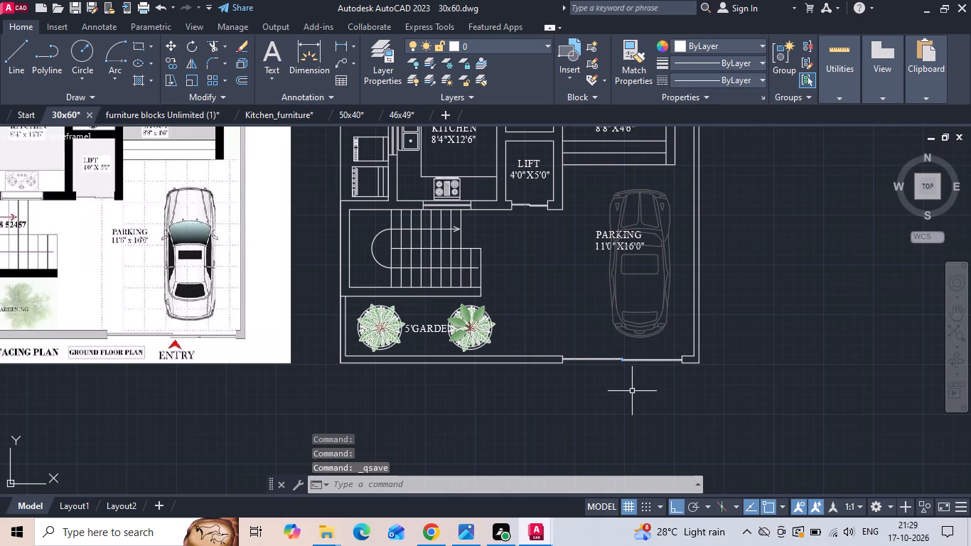
scroll(618, 365, "up", 4)
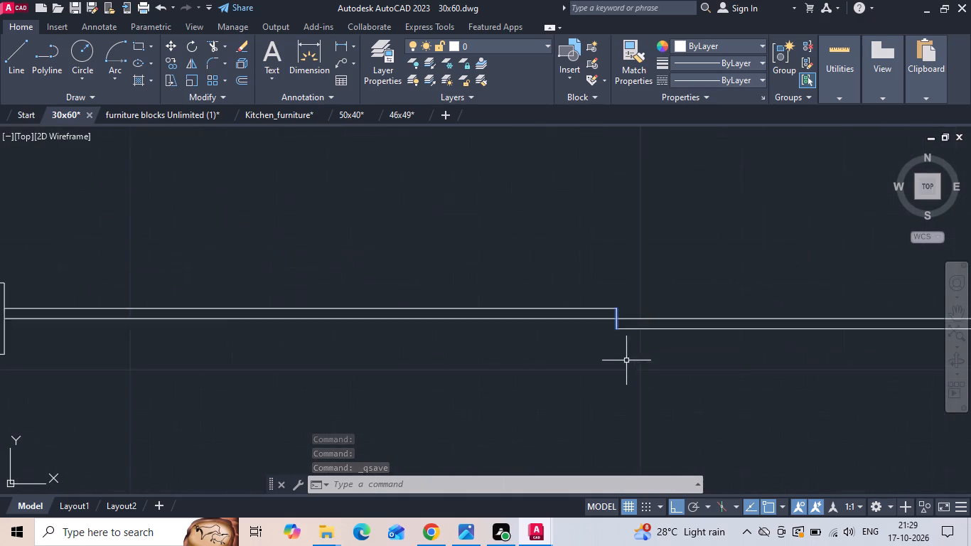
scroll(626, 360, "up", 3)
right_click(623, 214)
key("Escape")
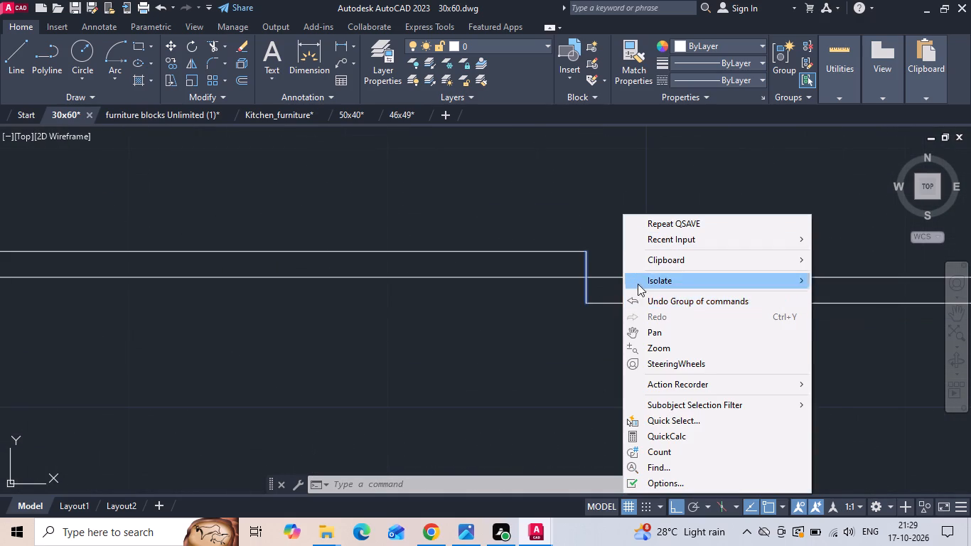
key("Escape")
key("Escape")
left_click_drag(616, 260, 609, 262)
left_click(560, 262)
right_click(560, 262)
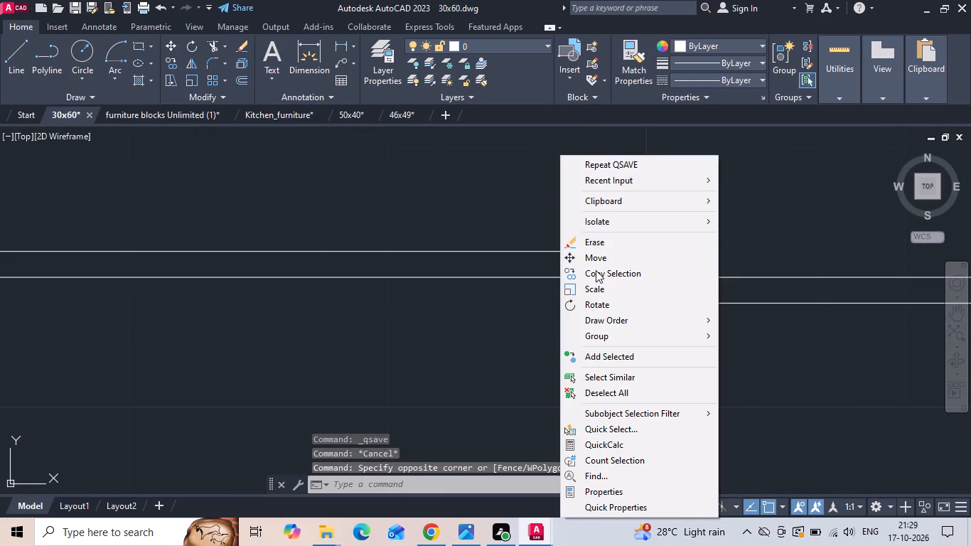
left_click(596, 271)
left_click_drag(687, 244, 677, 243)
type("1")
key("space")
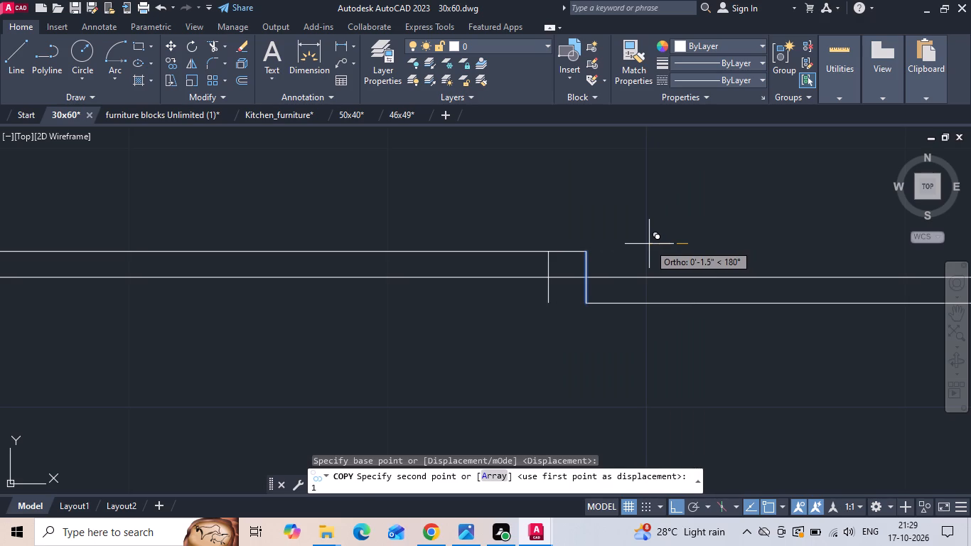
type("1")
key("space")
key("Escape")
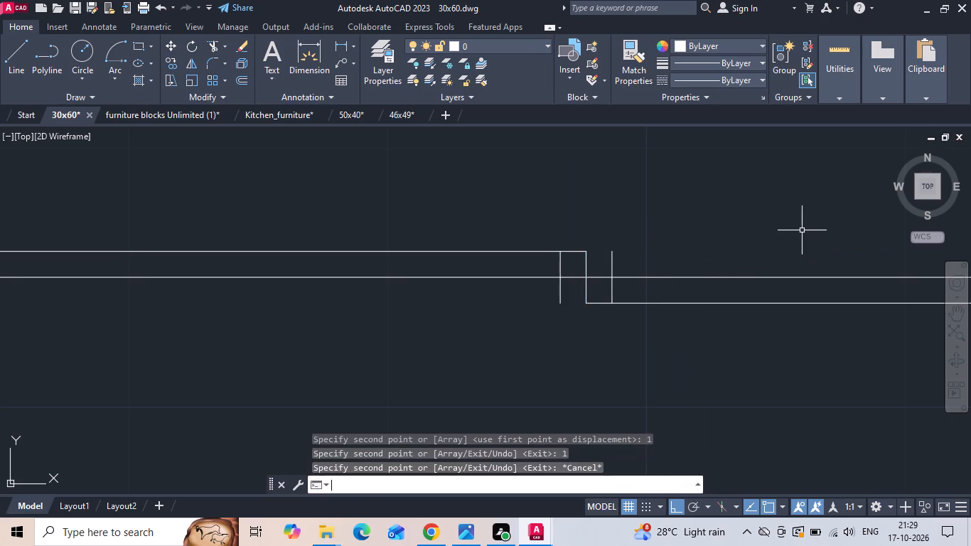
Extend the north gate line to the east cross line and the south gate line to the west cross line.
key("e")
key("x")
key("space")
left_click(573, 252)
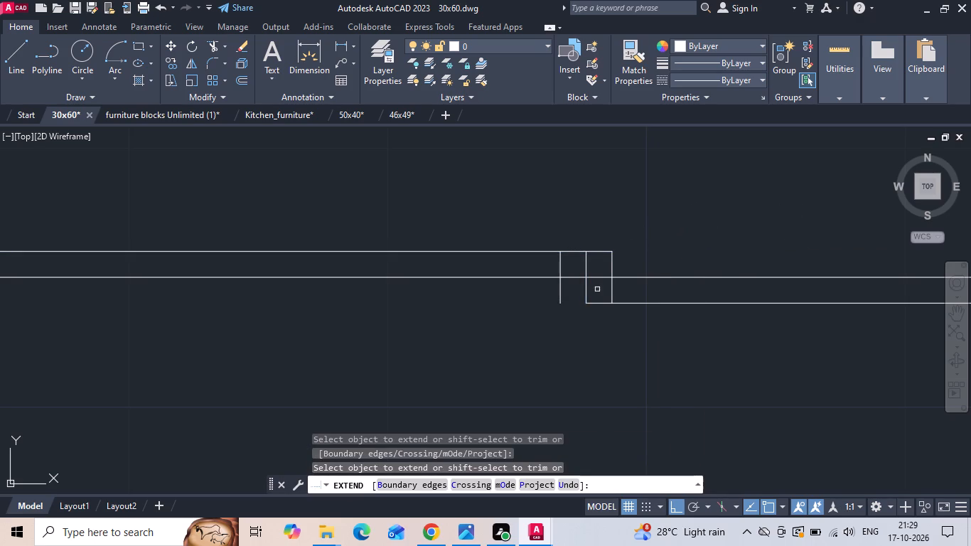
left_click(596, 299)
left_click(594, 313)
key("Escape")
Trim away the middle cross line and the excess halves of the outer cross lines, leaving two overlapping gate panels, and save the drawing.
type("TR")
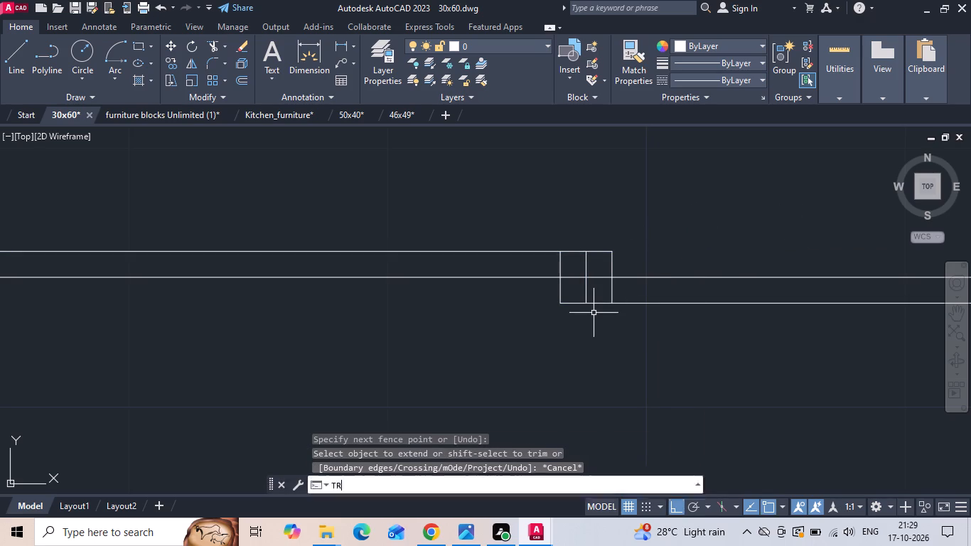
key("space")
key("space")
left_click(549, 261)
left_click(588, 261)
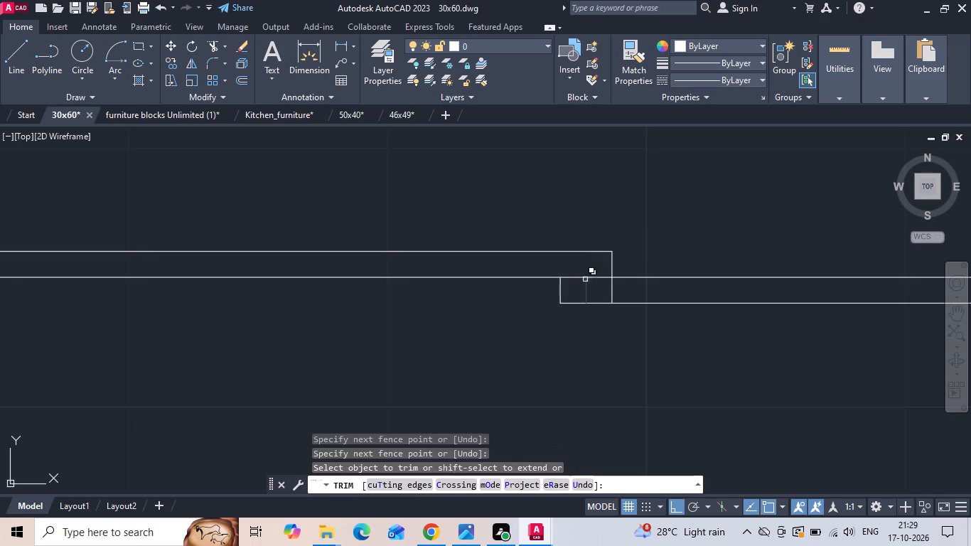
left_click(581, 286)
left_click(649, 291)
key("ctrl+s")
key("ctrl+s")
key("ctrl+s")
key("ctrl+s")
key("ctrl+s")
key("ctrl+s")
key("ctrl+s")
key("ctrl+s")
key("ctrl+s")
key("ctrl+s")
key("ctrl+s")
key("ctrl+s")
key("ctrl+s")
key("ctrl+s")
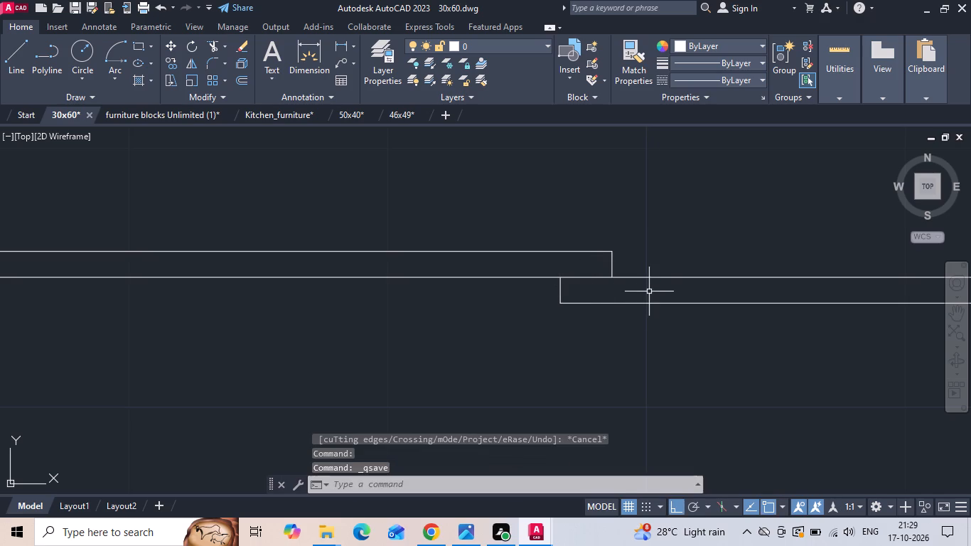
Start the Hatch command for the ground floor plan.
scroll(596, 306, "down", 12)
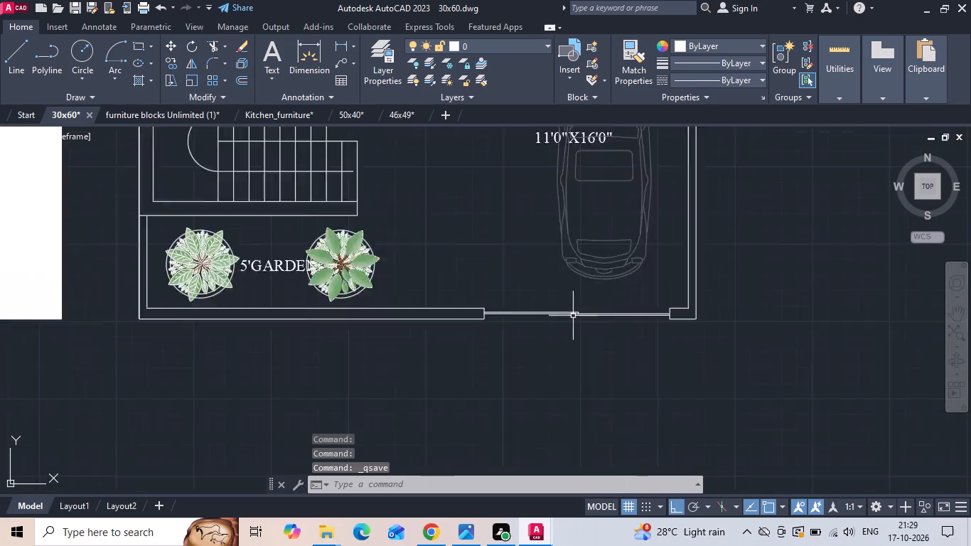
scroll(599, 376, "down", 2)
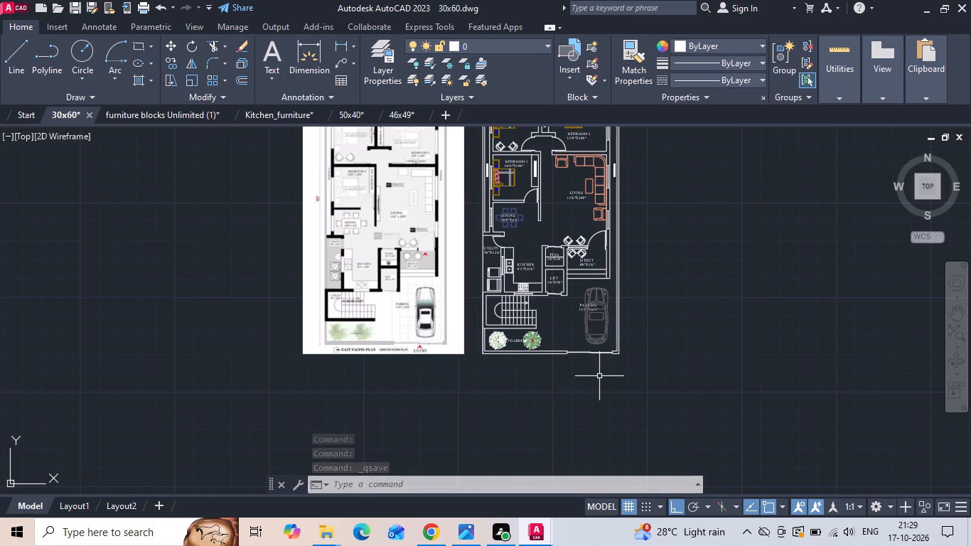
type("H")
key("space")
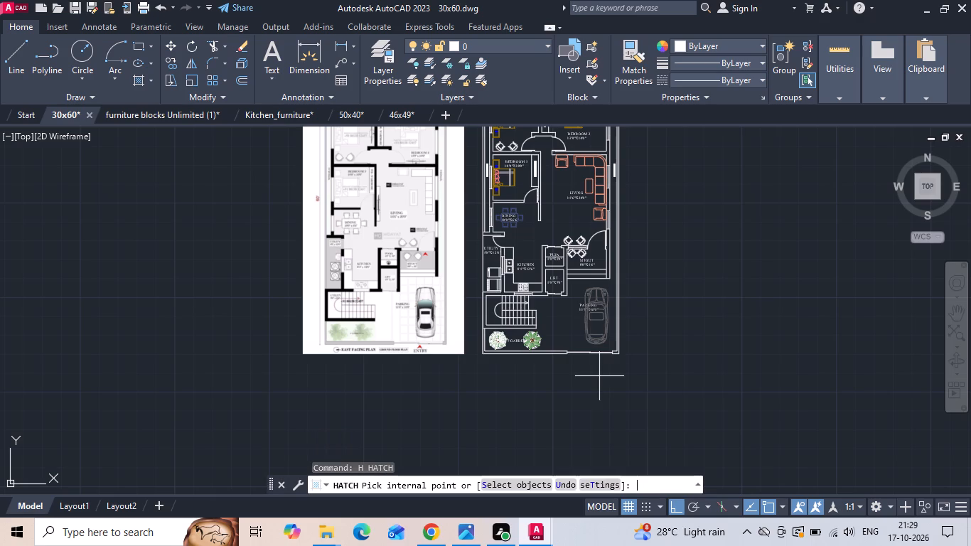
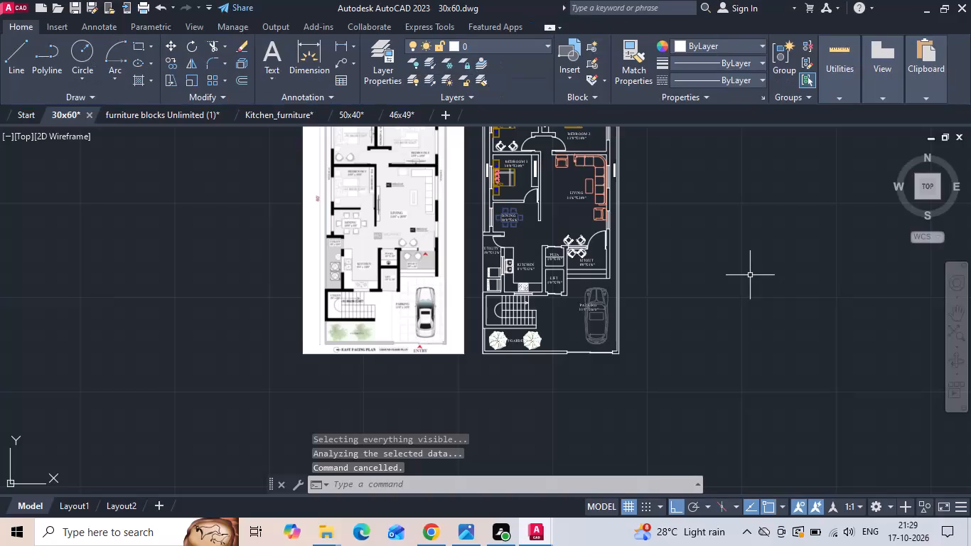
Start a solid hatch coloured 0,0,0 and fill the staircase, puja, lift and kitchen–utility walls of the drawn plan.
scroll(549, 321, "up", 1)
key("h")
key("space")
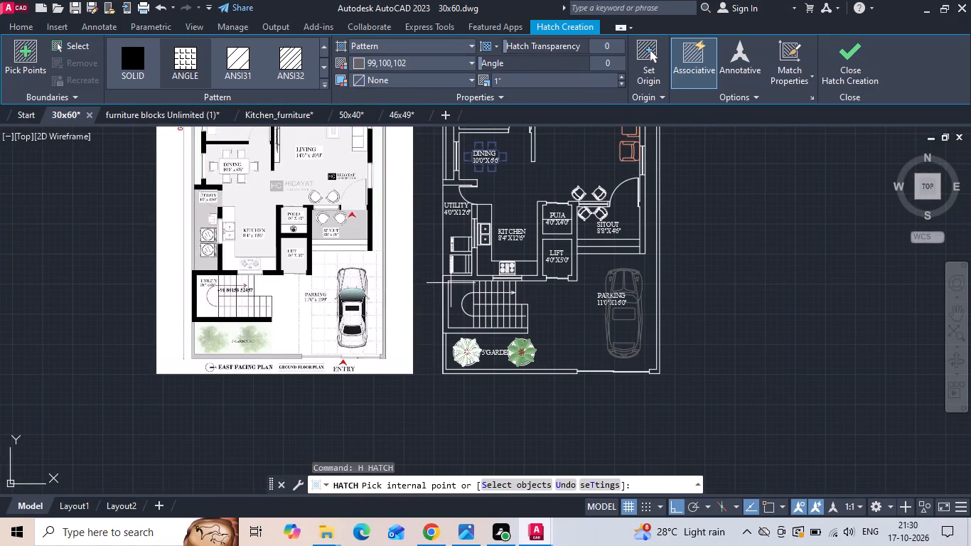
scroll(451, 283, "up", 1)
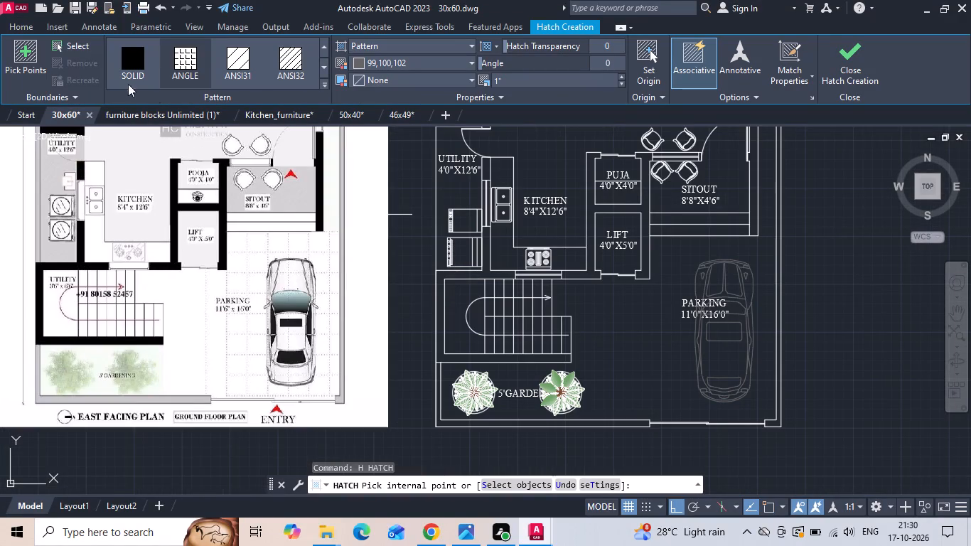
left_click(132, 63)
left_click(362, 64)
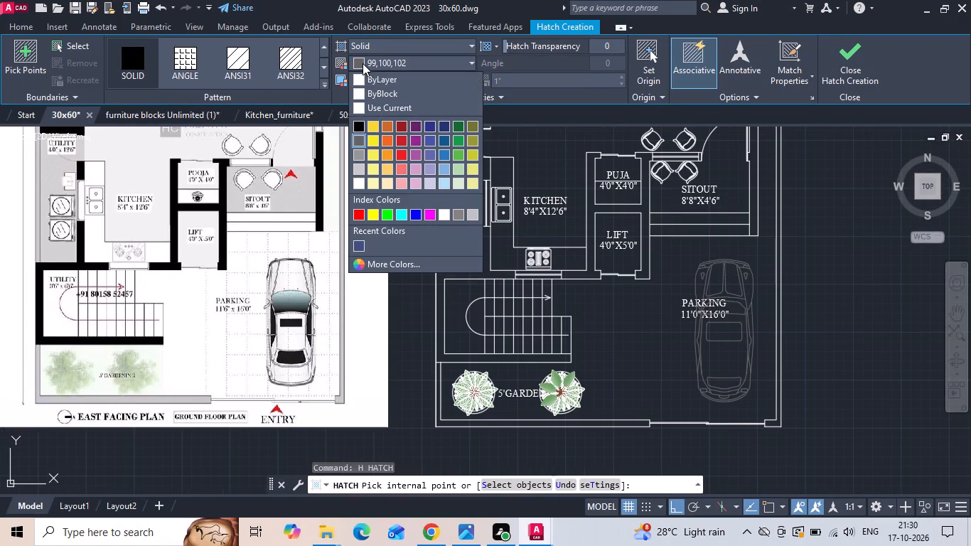
left_click(355, 126)
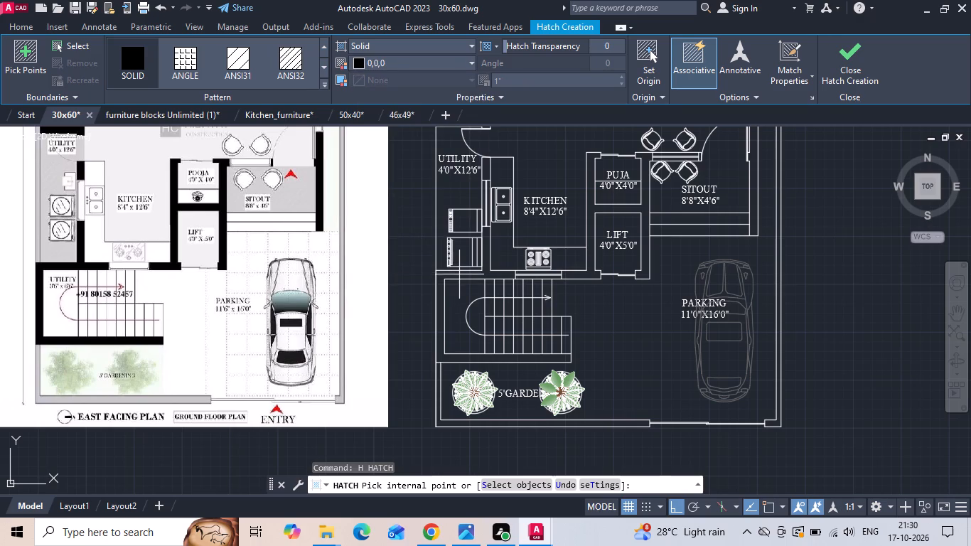
left_click(460, 274)
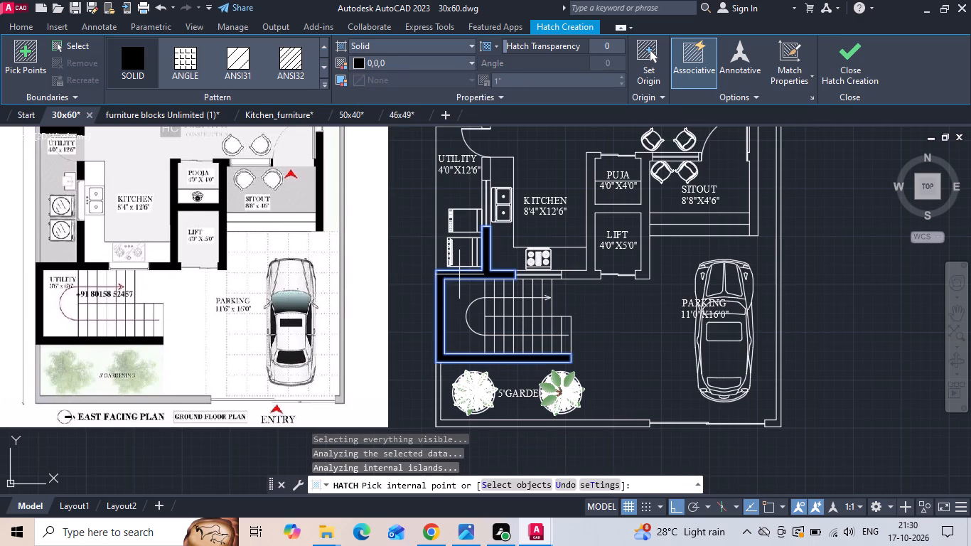
key("ctrl+z")
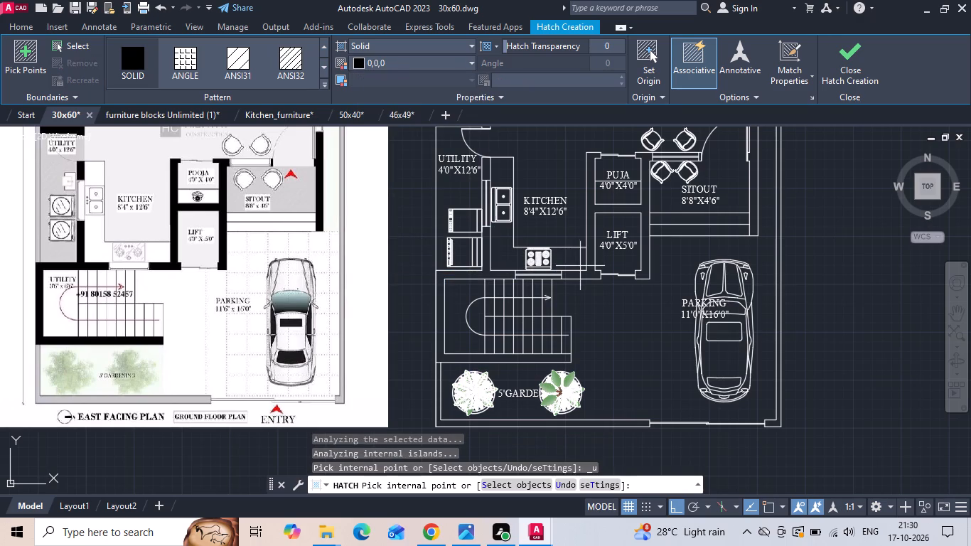
left_click(473, 274)
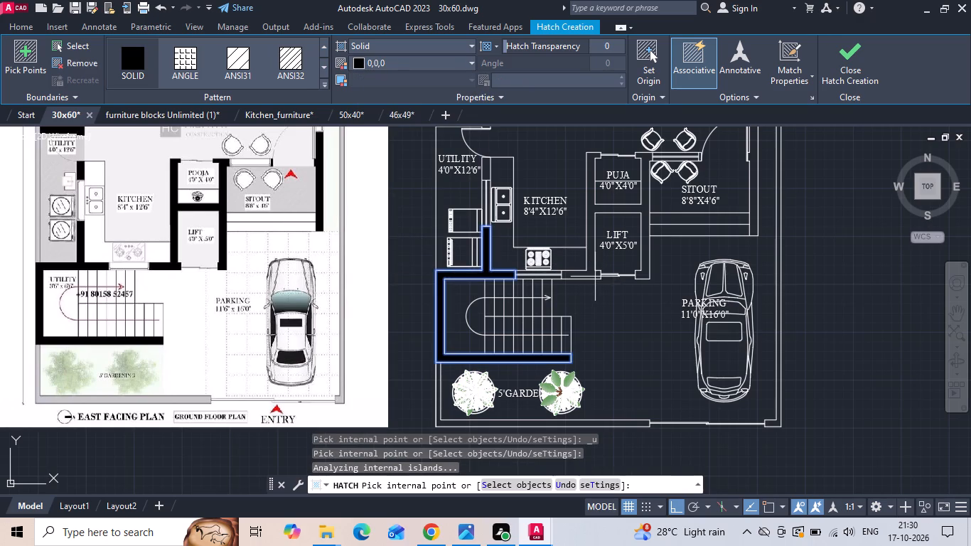
left_click(593, 275)
middle_click_drag(567, 233, 553, 325)
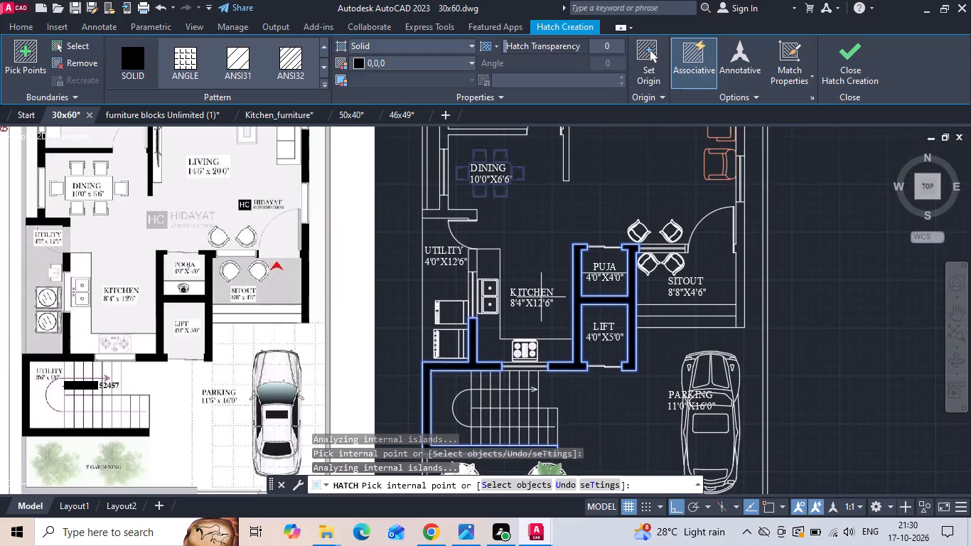
left_click(471, 257)
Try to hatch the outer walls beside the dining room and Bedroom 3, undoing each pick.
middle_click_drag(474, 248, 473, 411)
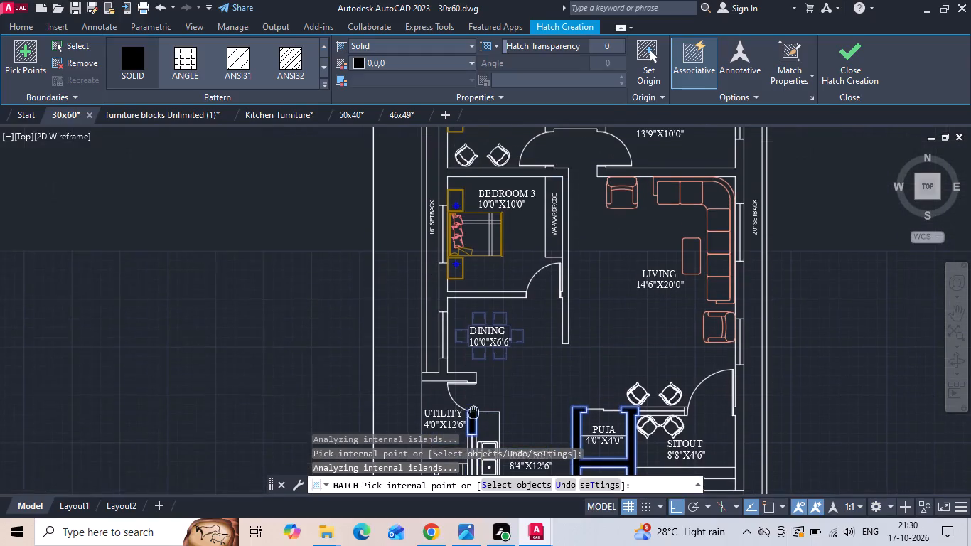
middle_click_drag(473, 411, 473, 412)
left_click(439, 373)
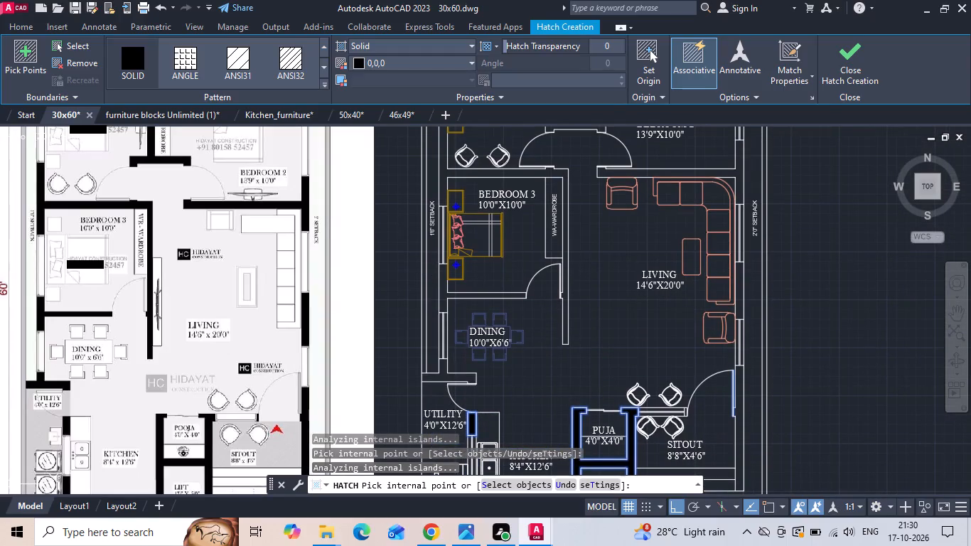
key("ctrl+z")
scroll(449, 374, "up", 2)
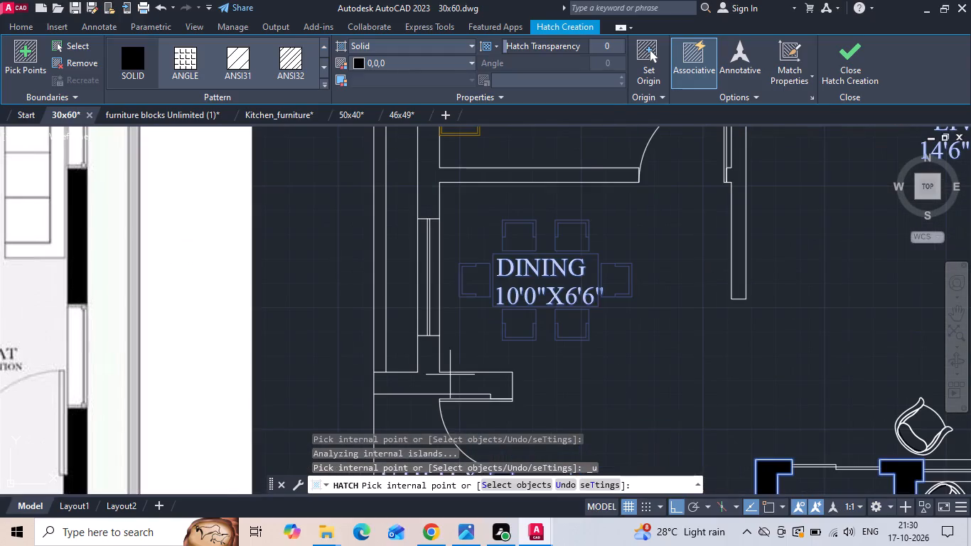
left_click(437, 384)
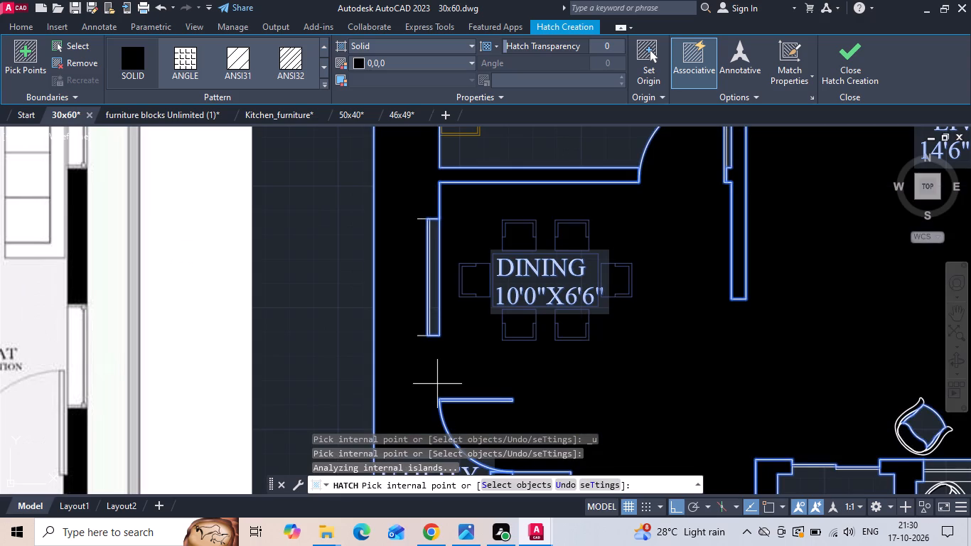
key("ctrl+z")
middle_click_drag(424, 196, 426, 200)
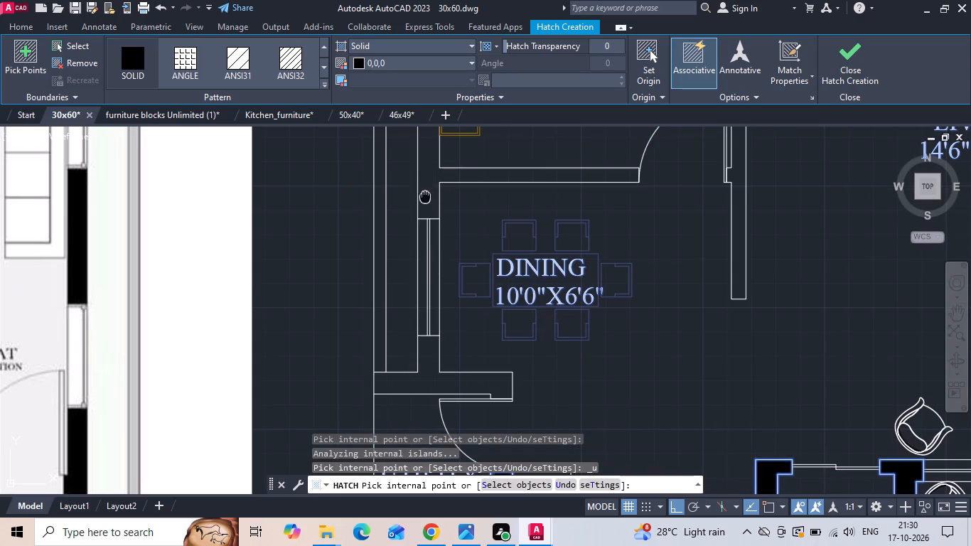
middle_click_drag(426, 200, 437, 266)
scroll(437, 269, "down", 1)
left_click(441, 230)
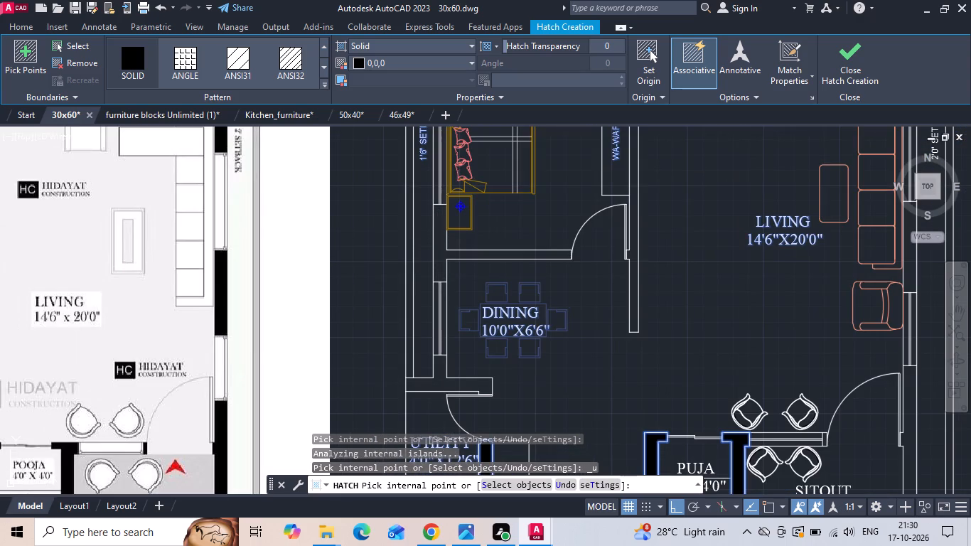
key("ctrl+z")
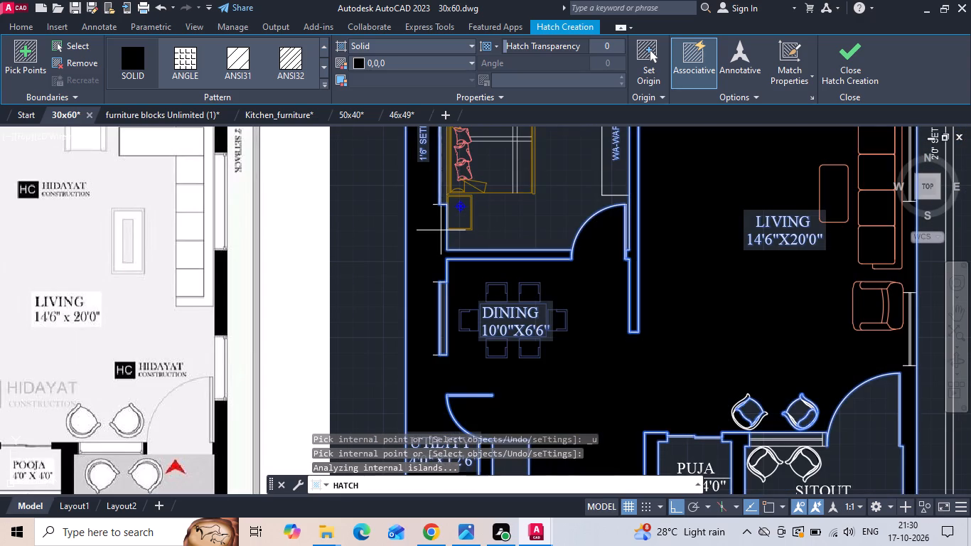
Add the short wall piece beside the sitout door and the sitout's outer wall to the solid black hatch.
middle_click_drag(635, 273, 635, 306)
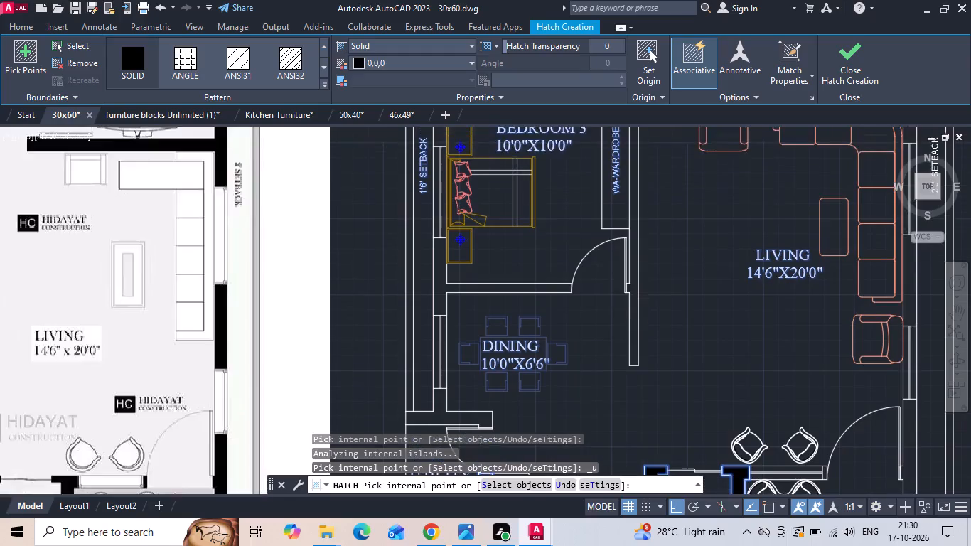
scroll(495, 287, "down", 2)
scroll(655, 373, "up", 2)
scroll(531, 347, "up", 2)
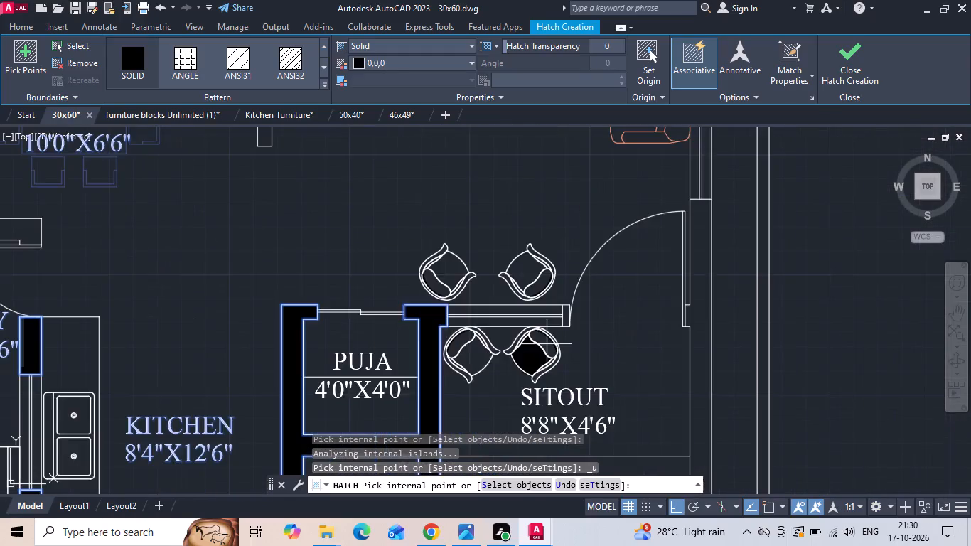
scroll(552, 343, "up", 1)
left_click(572, 303)
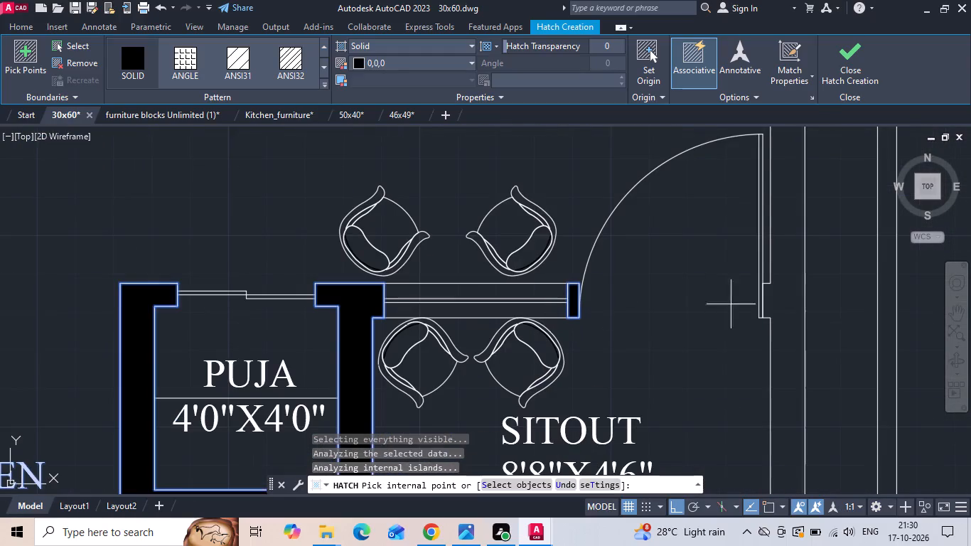
scroll(692, 311, "down", 2)
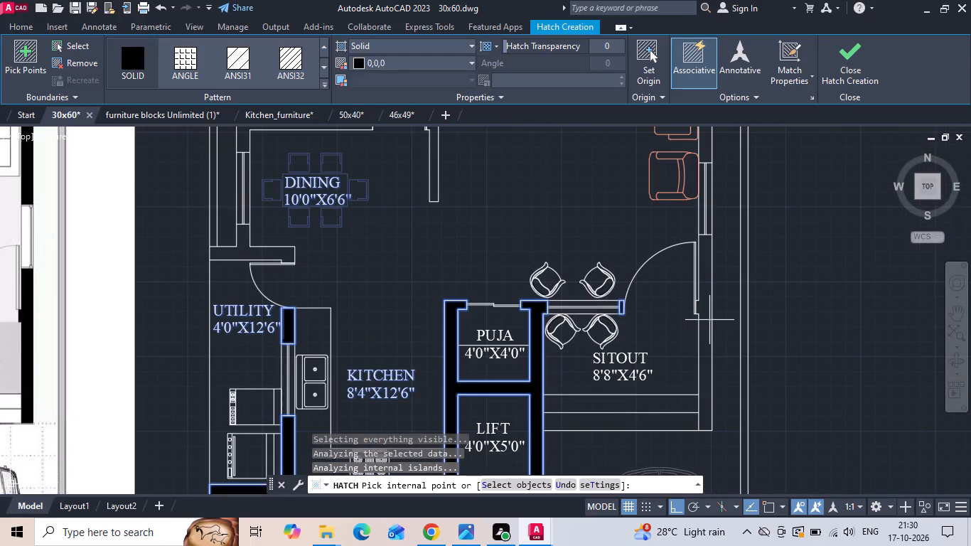
left_click(709, 320)
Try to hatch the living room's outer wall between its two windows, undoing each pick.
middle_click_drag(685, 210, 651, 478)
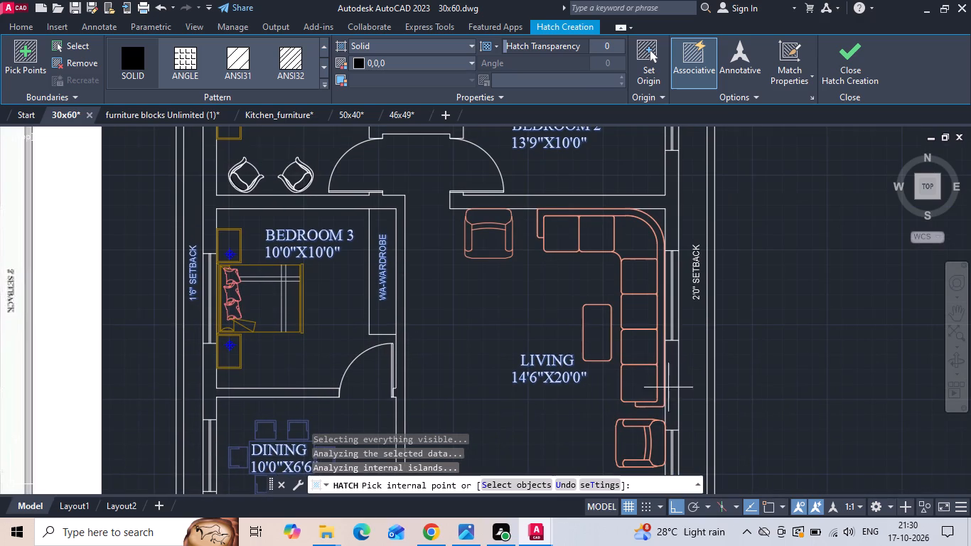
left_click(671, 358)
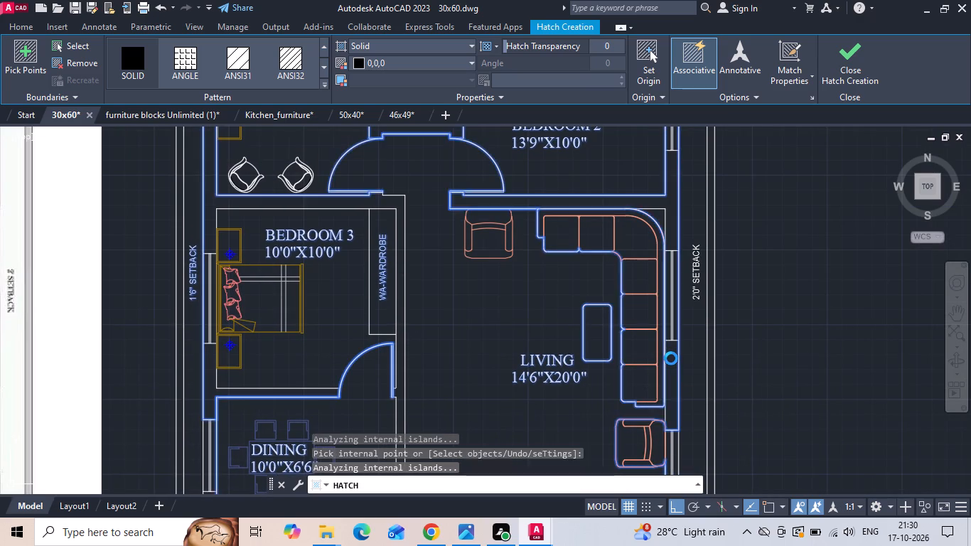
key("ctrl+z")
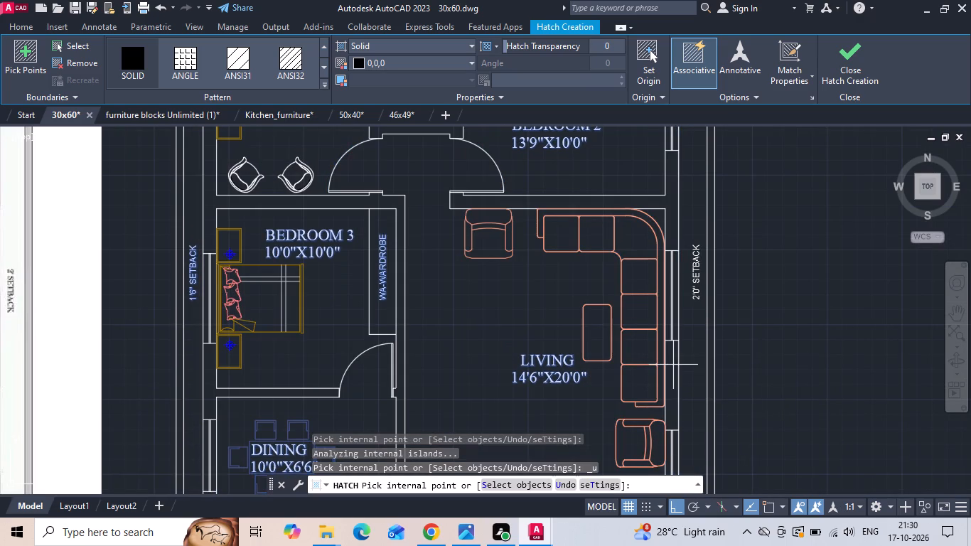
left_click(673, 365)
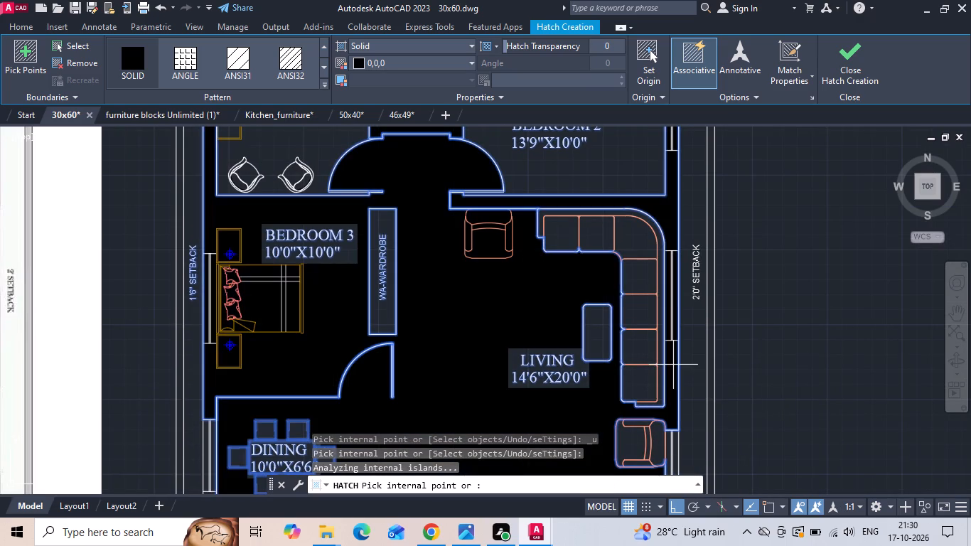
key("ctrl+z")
Finish this hatch and, in a new one, fill the living room's outer wall and the Bedroom 2–living, Bedroom 3–dining and dining–utility walls.
key("space")
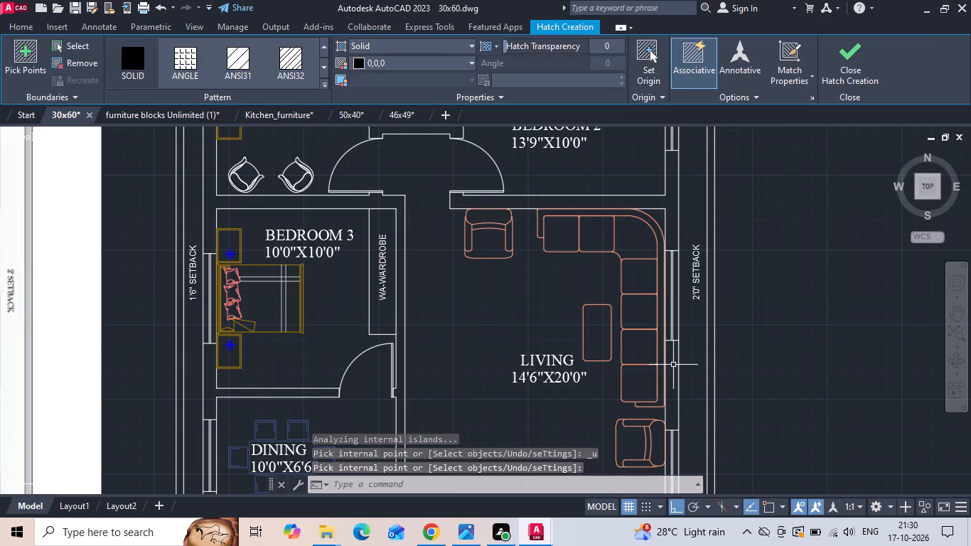
key("space")
left_click(674, 368)
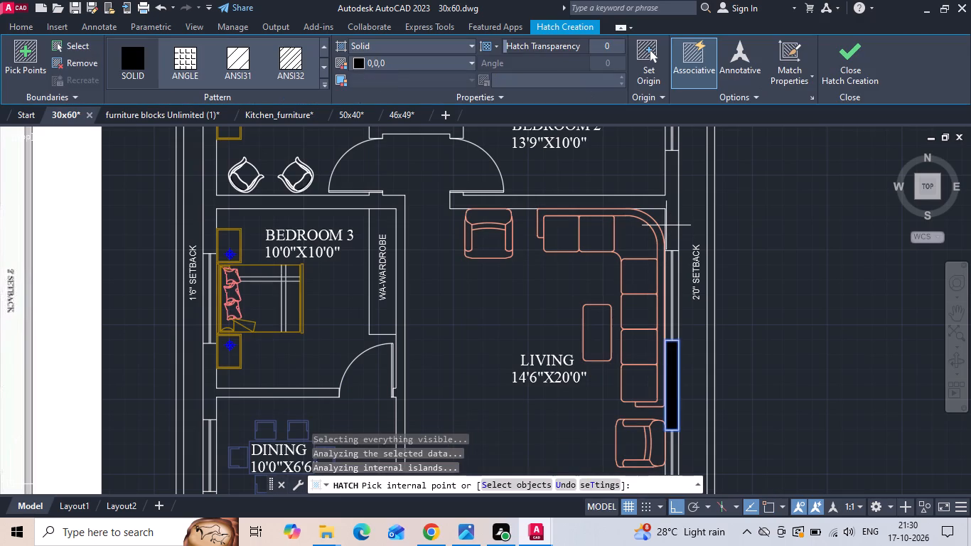
left_click(667, 209)
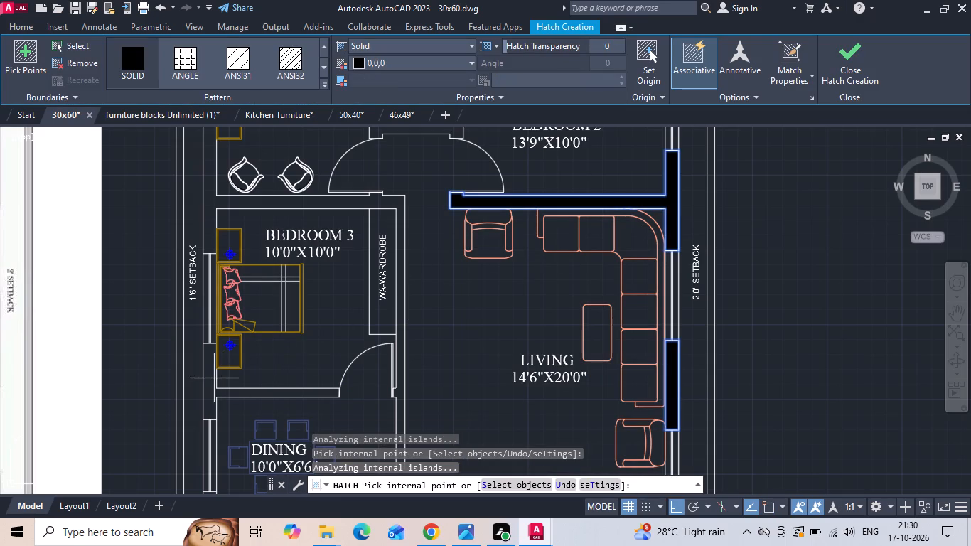
left_click(208, 382)
middle_click_drag(240, 355, 345, 245)
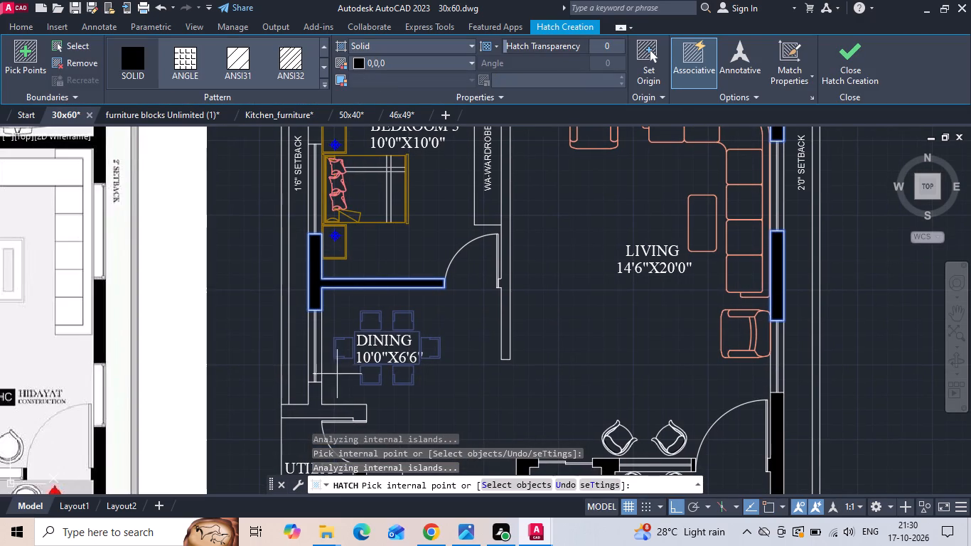
left_click(311, 400)
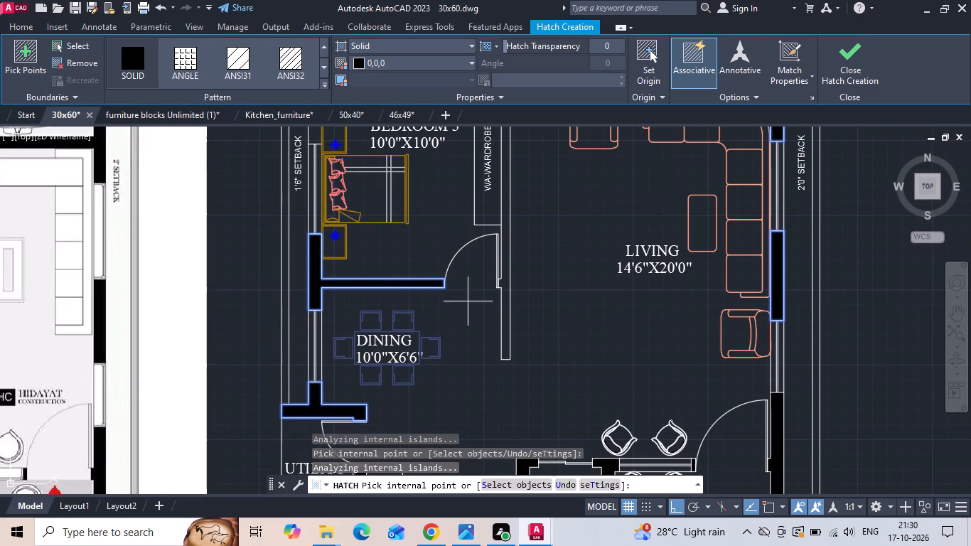
Fill the Bedroom 3–living partition, the wall between Bedrooms 1 and 2, and the toilet and Bedroom 1 outer walls with the same hatch.
middle_click_drag(507, 309, 517, 381)
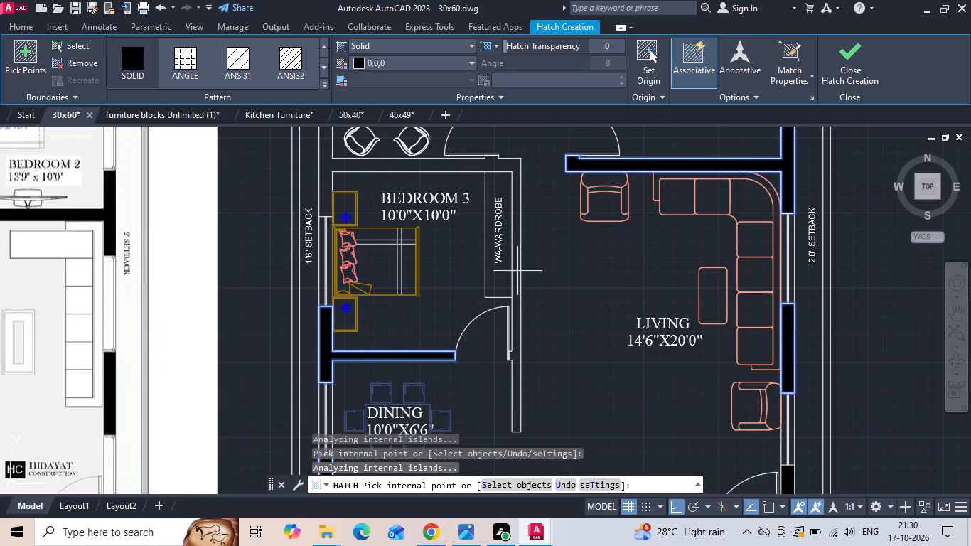
left_click(517, 267)
middle_click_drag(517, 267, 505, 433)
middle_click_drag(456, 232, 457, 362)
left_click(507, 292)
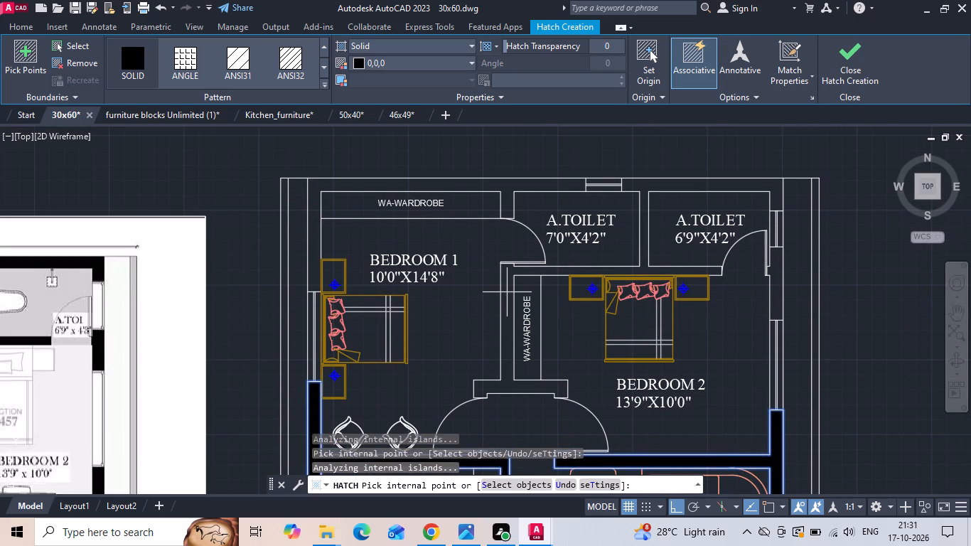
left_click(778, 279)
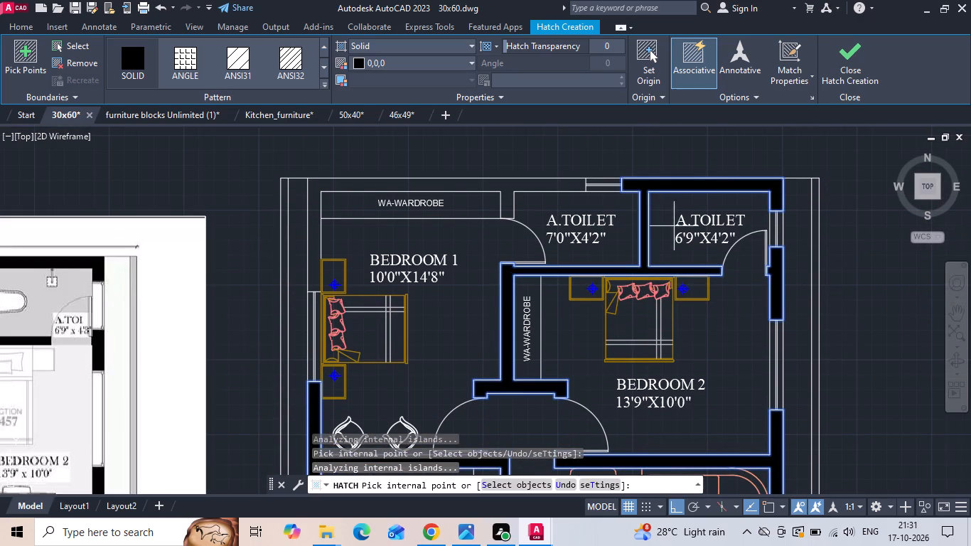
left_click(515, 187)
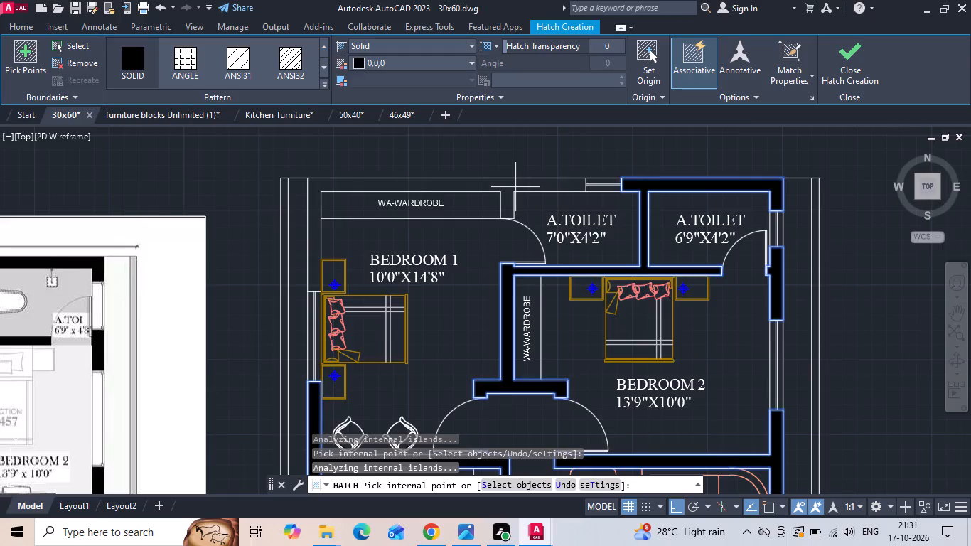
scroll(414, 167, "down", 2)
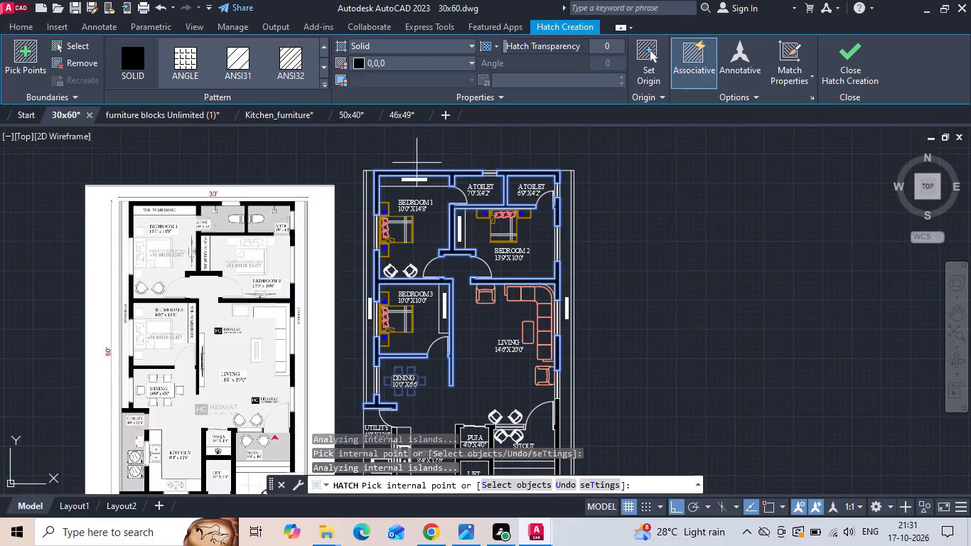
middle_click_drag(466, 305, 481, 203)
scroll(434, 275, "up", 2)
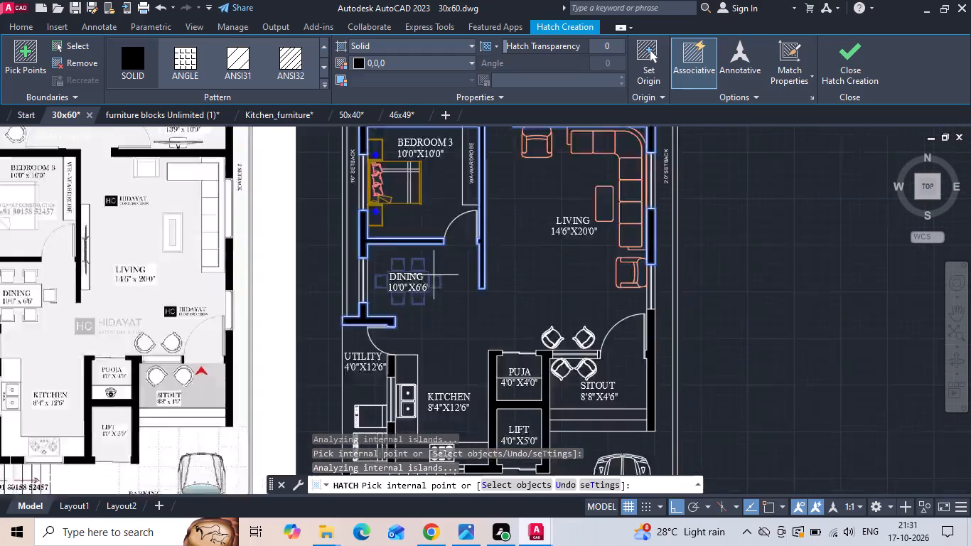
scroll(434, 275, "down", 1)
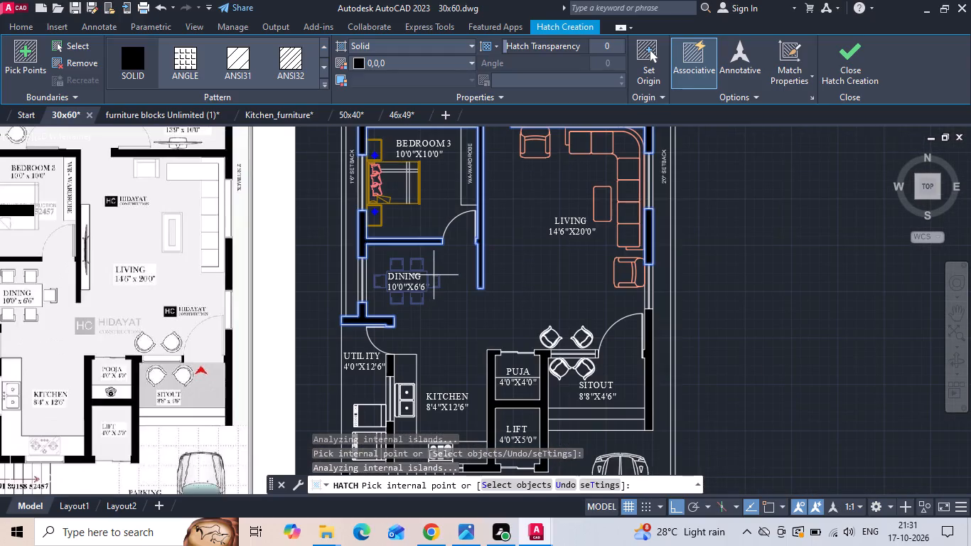
Finish the black hatch and, in a new one, fill the side and front compound walls with solid grey 147,149,152.
middle_click_drag(444, 375, 461, 218)
key("Escape")
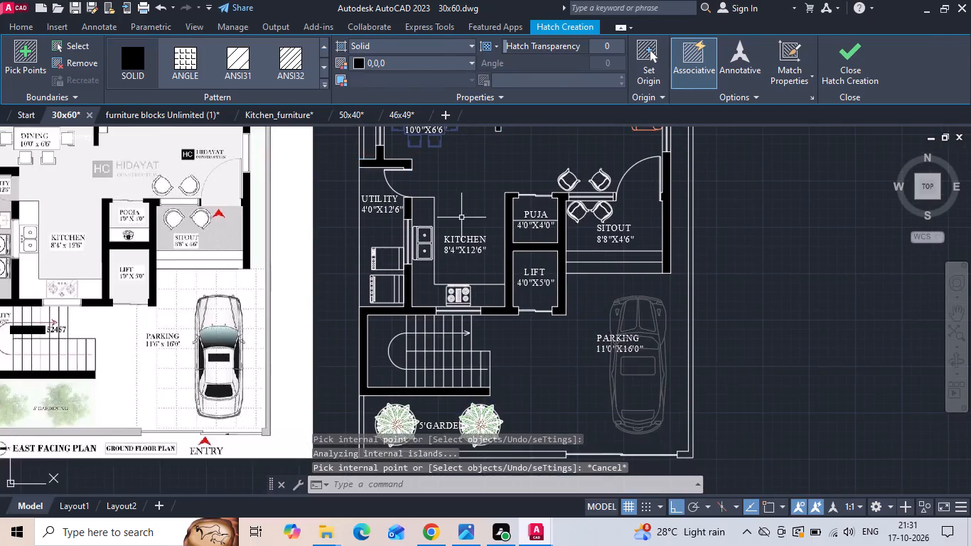
middle_click_drag(467, 275, 481, 350)
key("h")
key("space")
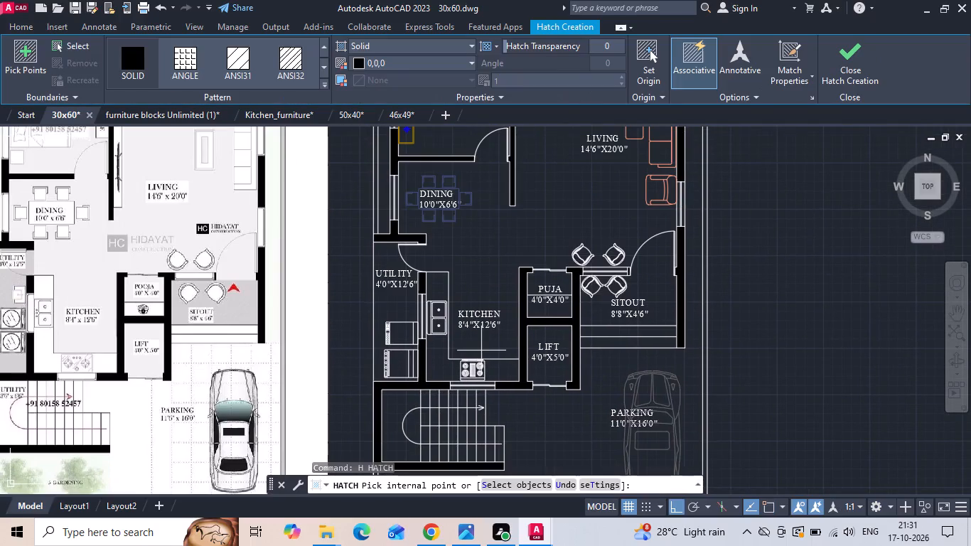
left_click(353, 63)
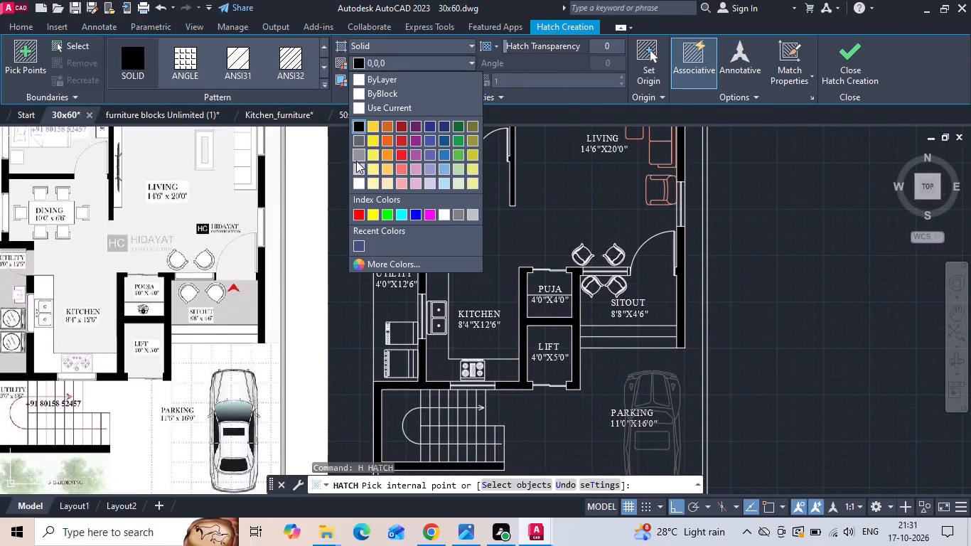
left_click(356, 161)
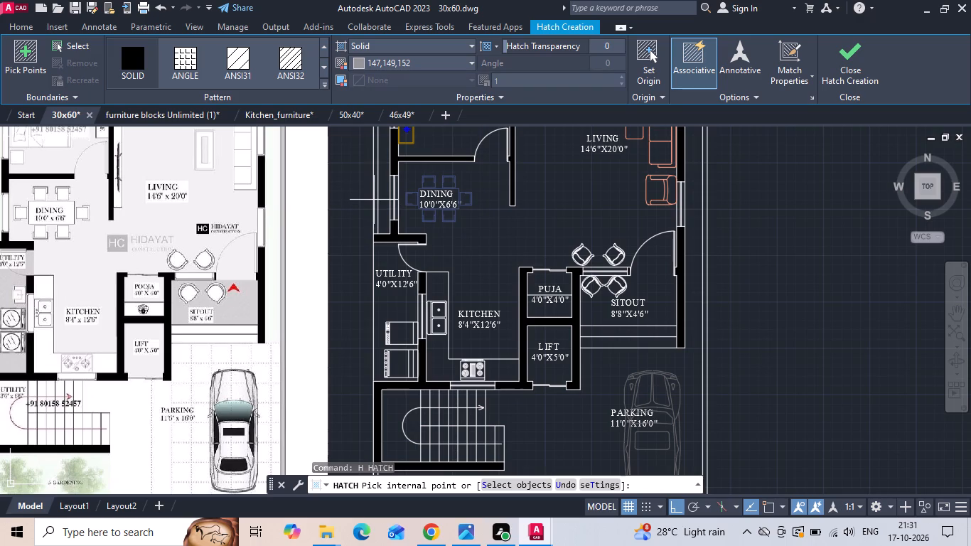
left_click(375, 188)
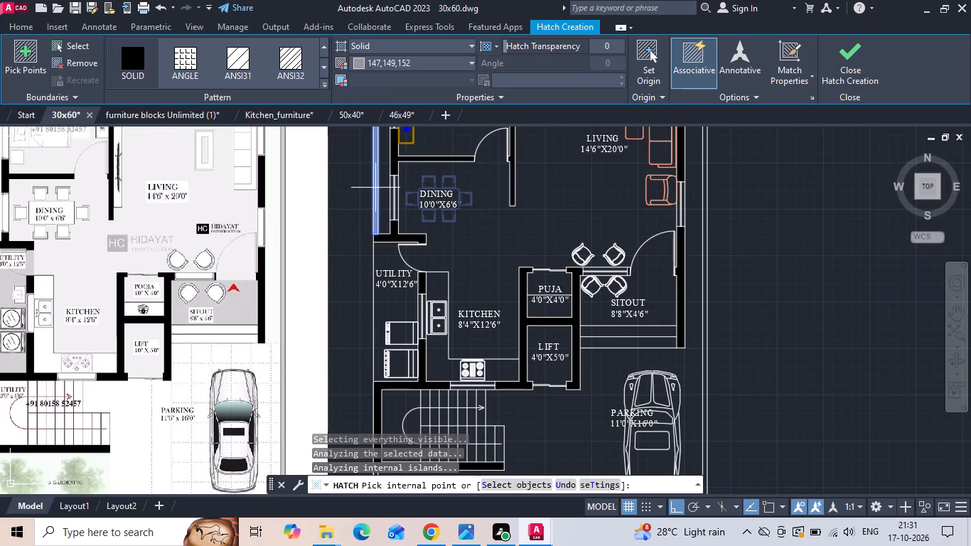
scroll(376, 188, "down", 1)
scroll(385, 398, "up", 2)
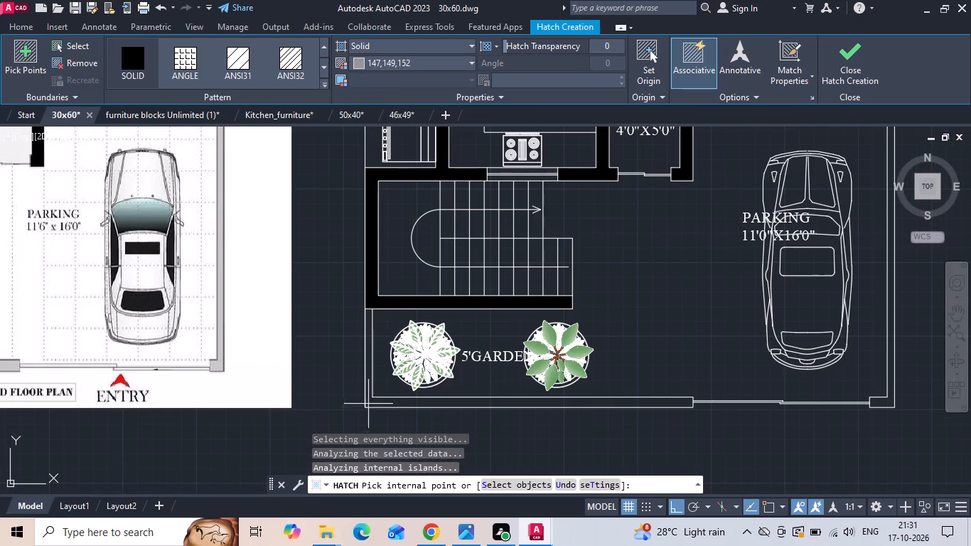
left_click(370, 402)
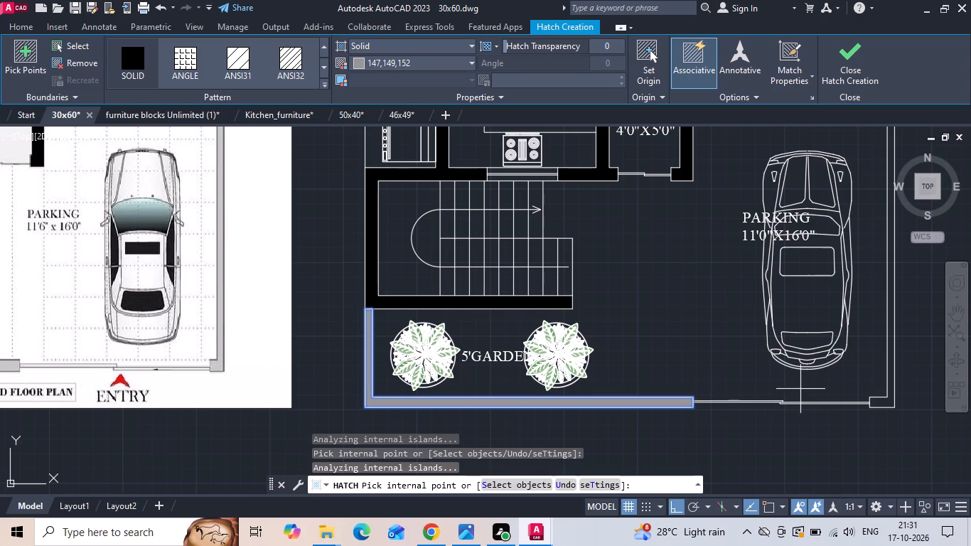
left_click(886, 402)
scroll(640, 401, "down", 2)
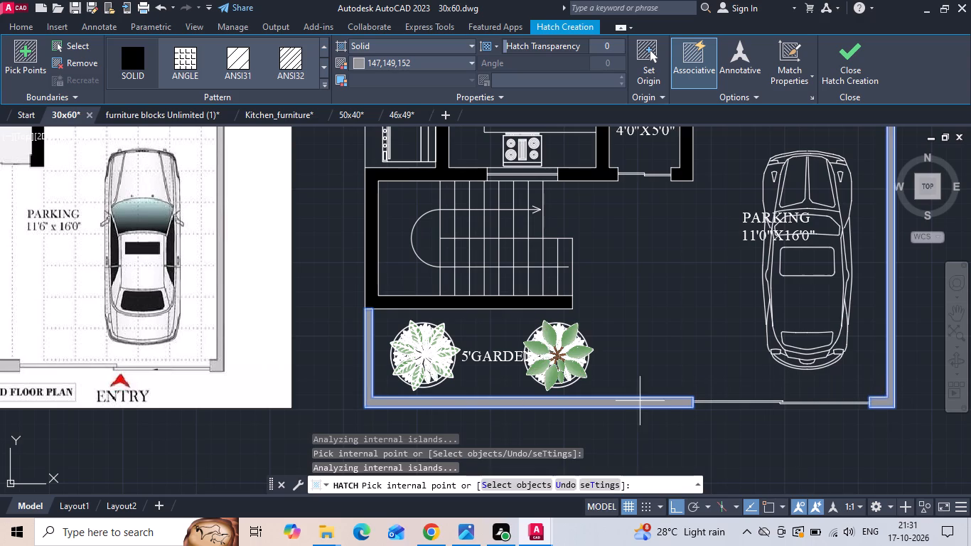
key("space")
scroll(674, 336, "up", 1)
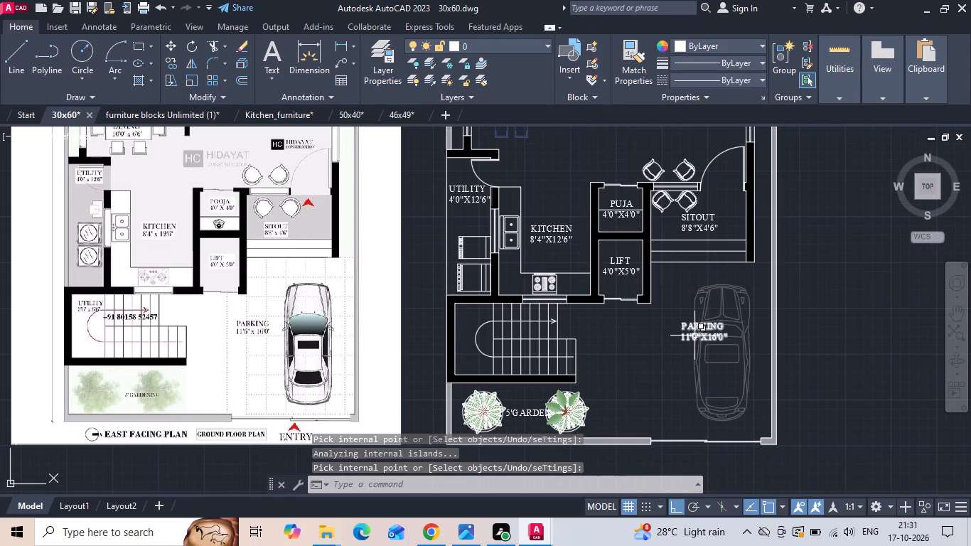
Move the PARKING 11'0"X16'0" label straight up to the front end of the parked car, below the sitout steps.
left_click(694, 336)
key("Escape")
left_click(695, 323)
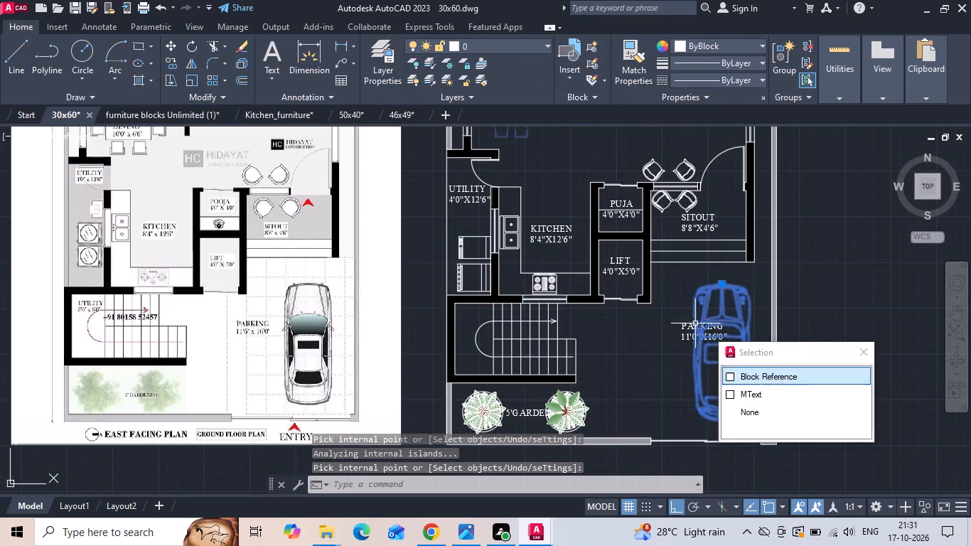
key("Escape")
left_click(682, 333)
right_click(682, 333)
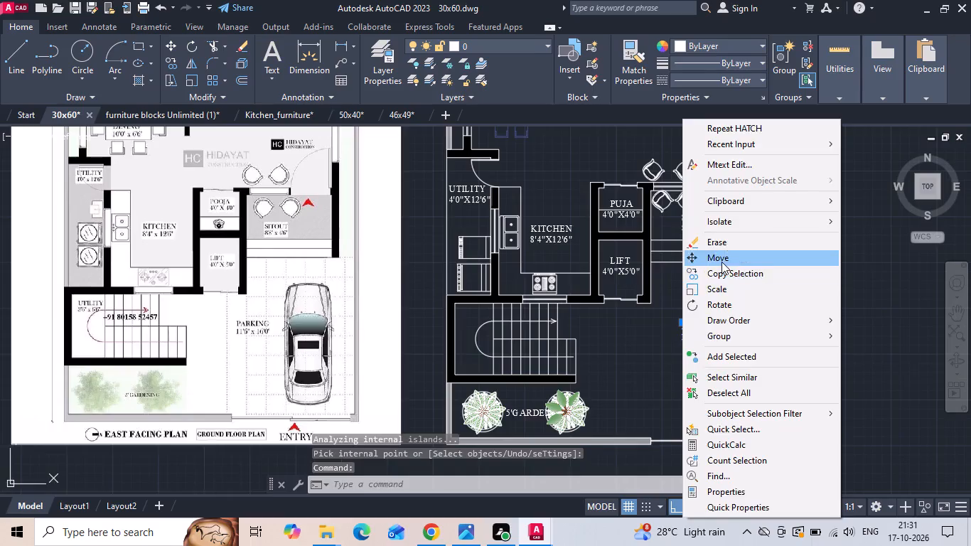
left_click(721, 262)
scroll(766, 322, "up", 2)
left_click(852, 356)
left_click(852, 226)
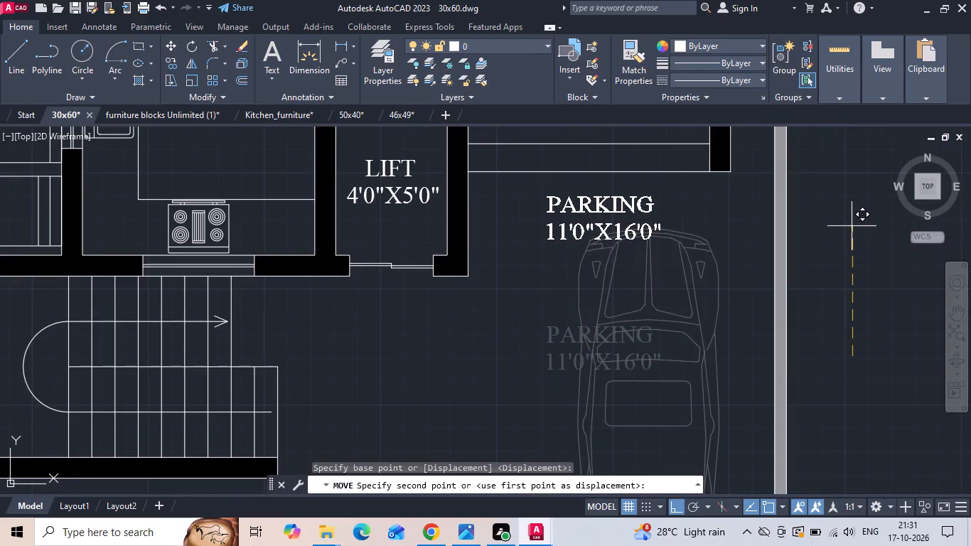
left_click(574, 331)
left_click(587, 305)
Move the parked car block slightly down toward the gate, clear of the PARKING label.
scroll(592, 304, "down", 2)
left_click(621, 338)
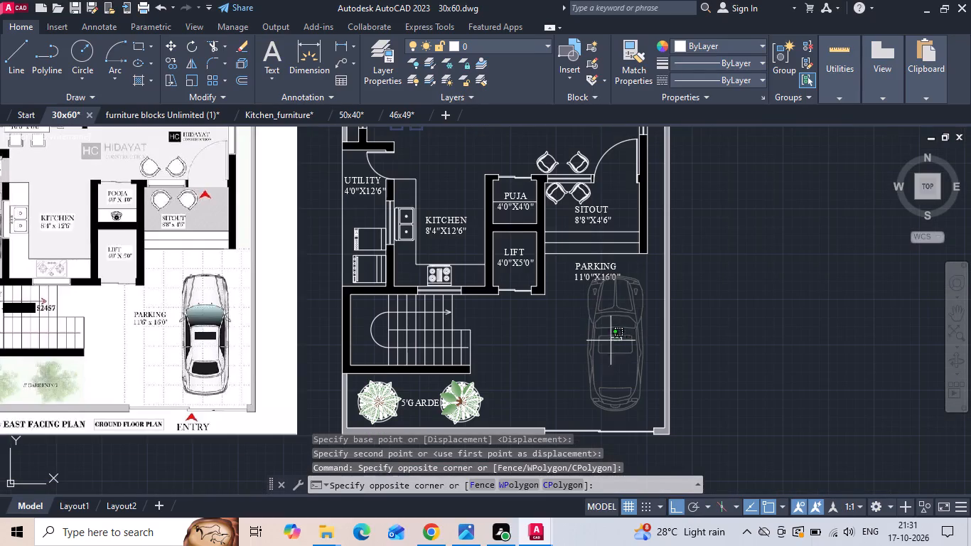
left_click(586, 351)
right_click(586, 351)
left_click(645, 259)
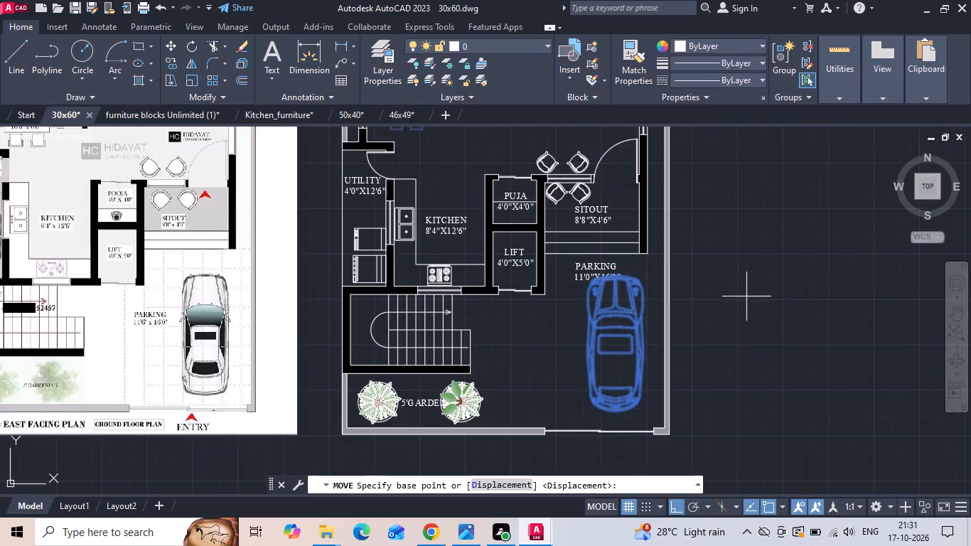
left_click(746, 298)
left_click(748, 308)
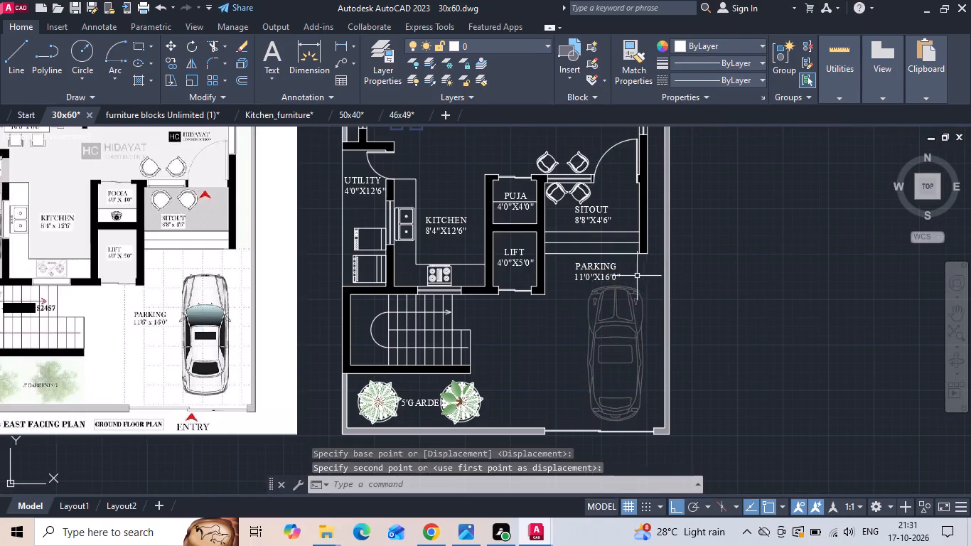
Shift the PARKING label sideways so it sits centred above the parked car.
left_click(613, 271)
right_click(591, 275)
left_click(613, 262)
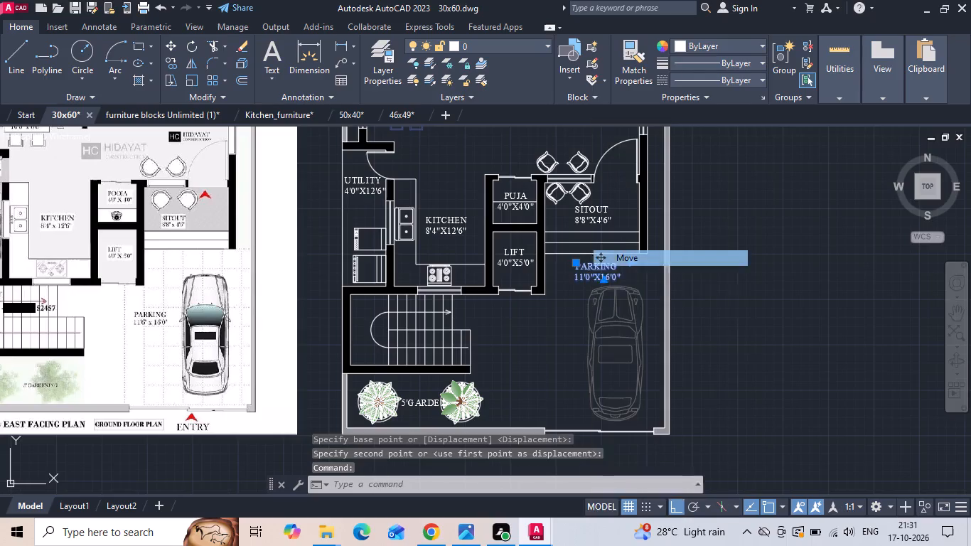
left_click(708, 283)
left_click(719, 284)
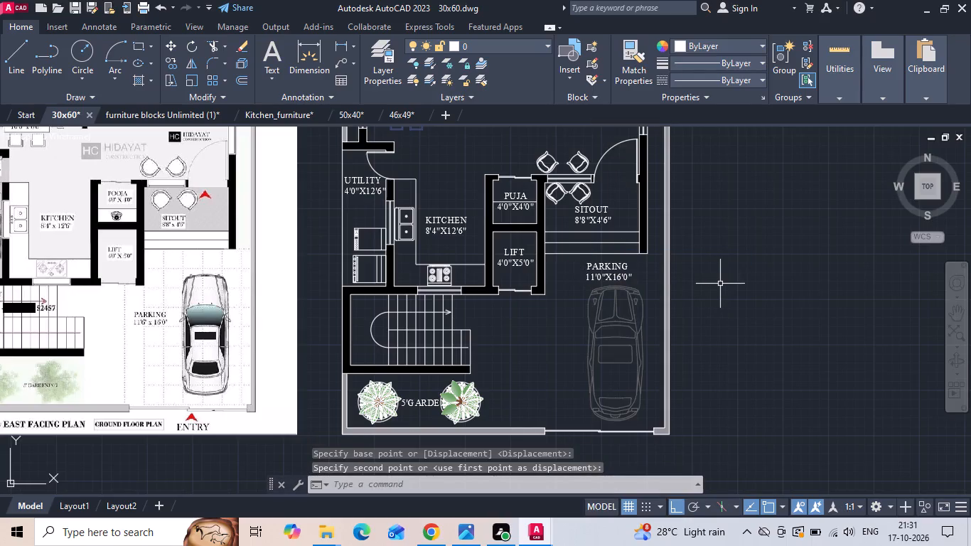
Save the 30x60 drawing.
key("ctrl+s")
key("ctrl+s")
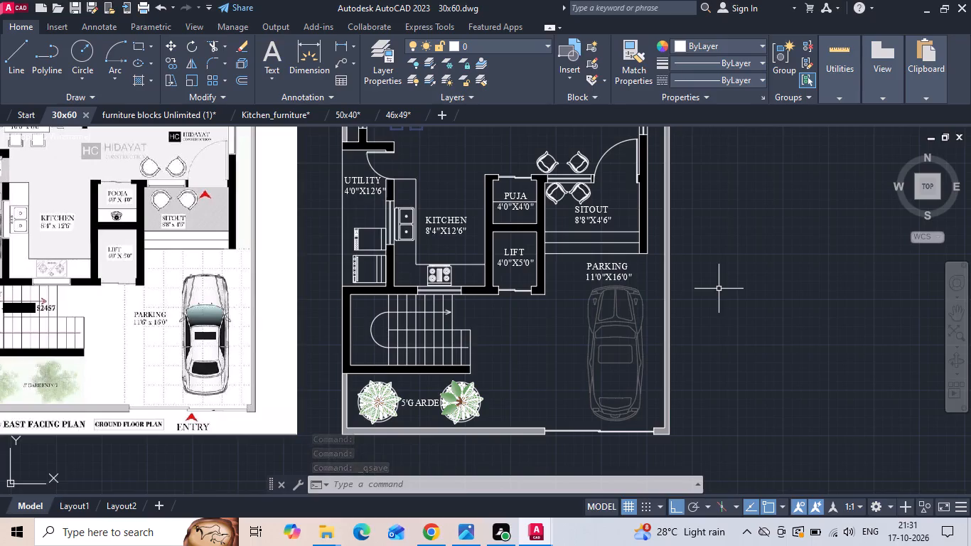
Compare the utility, kitchen, lift and sitout areas of the reference image with the drawn plan.
scroll(101, 243, "up", 3)
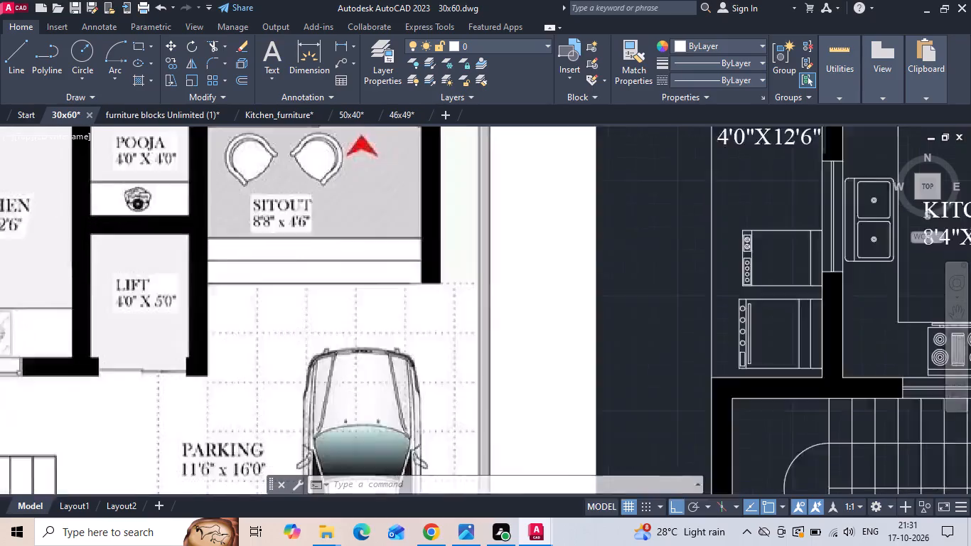
scroll(116, 188, "up", 1)
scroll(299, 286, "down", 1)
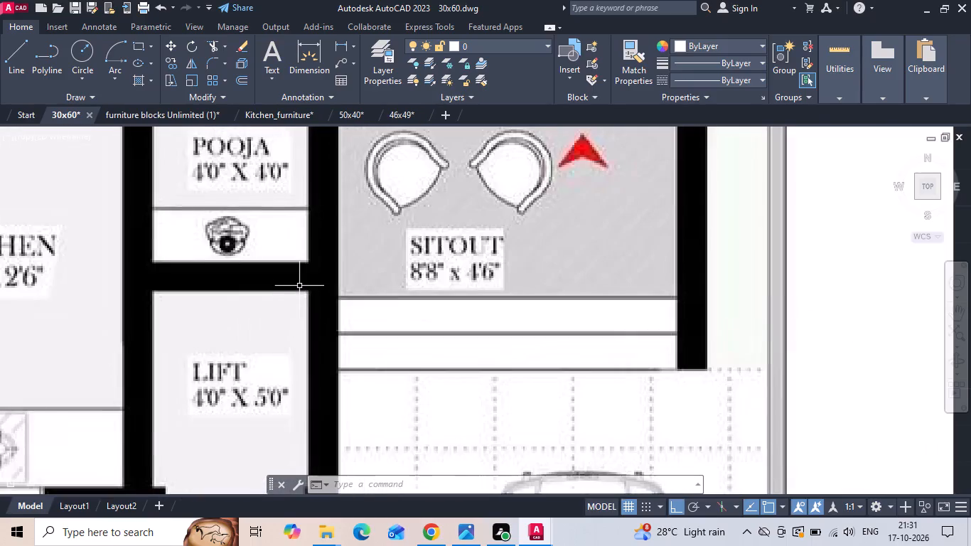
scroll(299, 286, "down", 3)
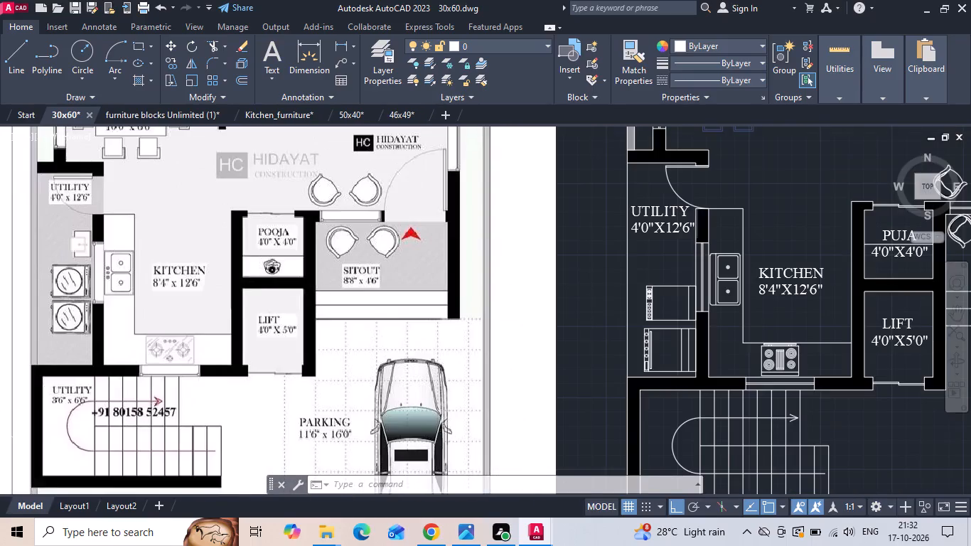
scroll(299, 286, "down", 2)
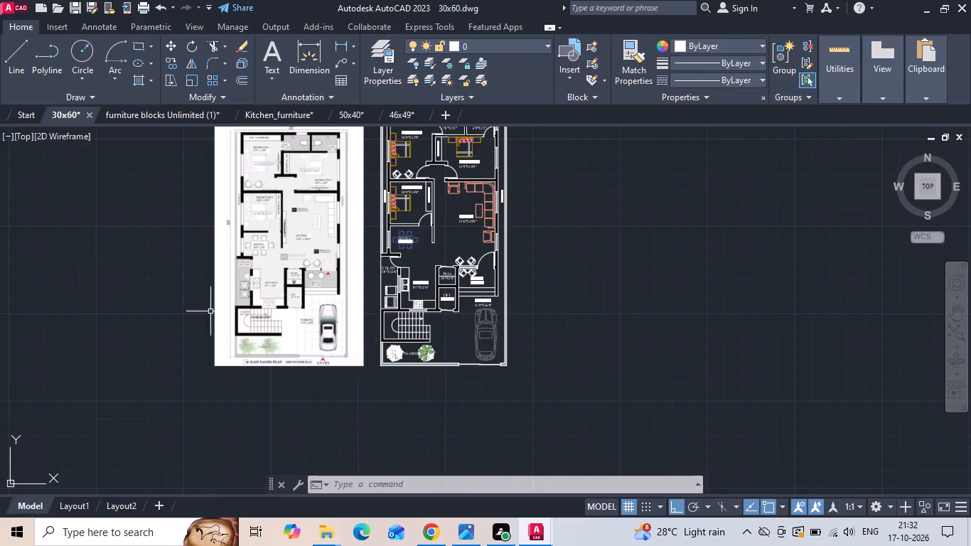
scroll(209, 311, "up", 2)
scroll(301, 303, "up", 1)
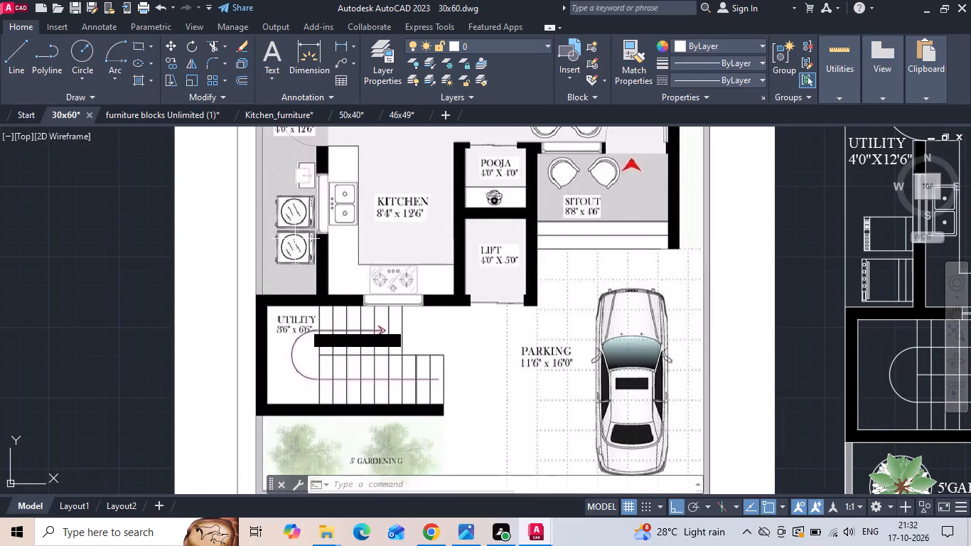
scroll(239, 289, "down", 3)
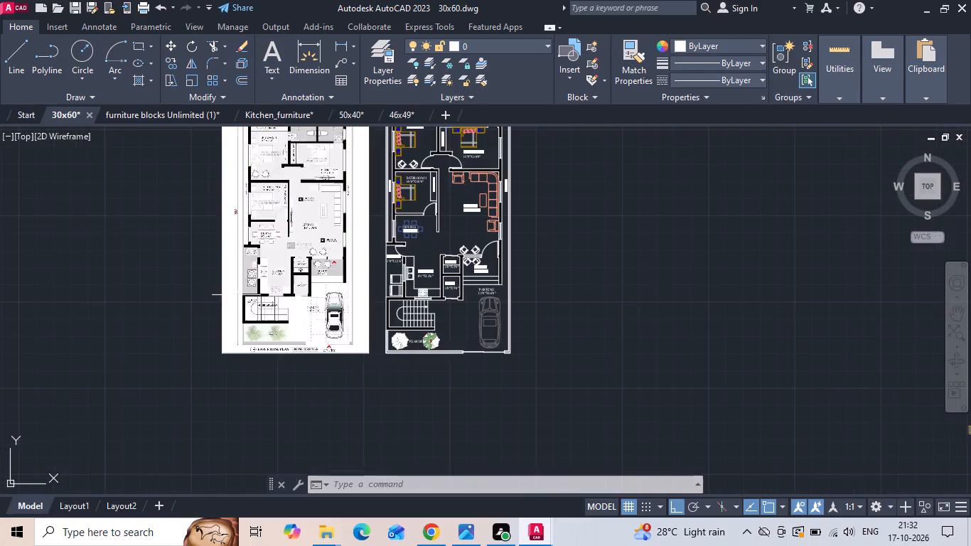
scroll(282, 278, "up", 1)
scroll(444, 308, "up", 6)
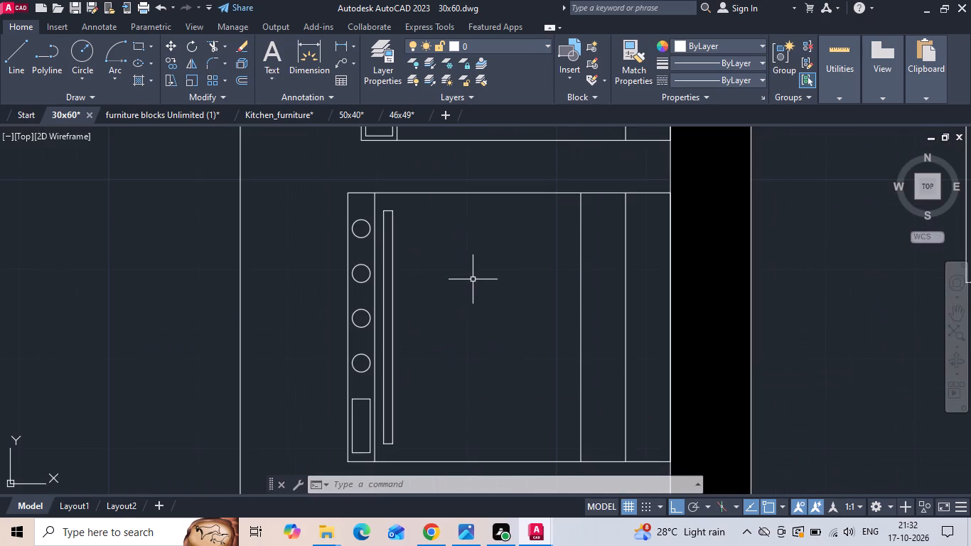
Erase the leftover L-shaped sofa objects lying in empty space away from the floor plan.
scroll(473, 279, "down", 7)
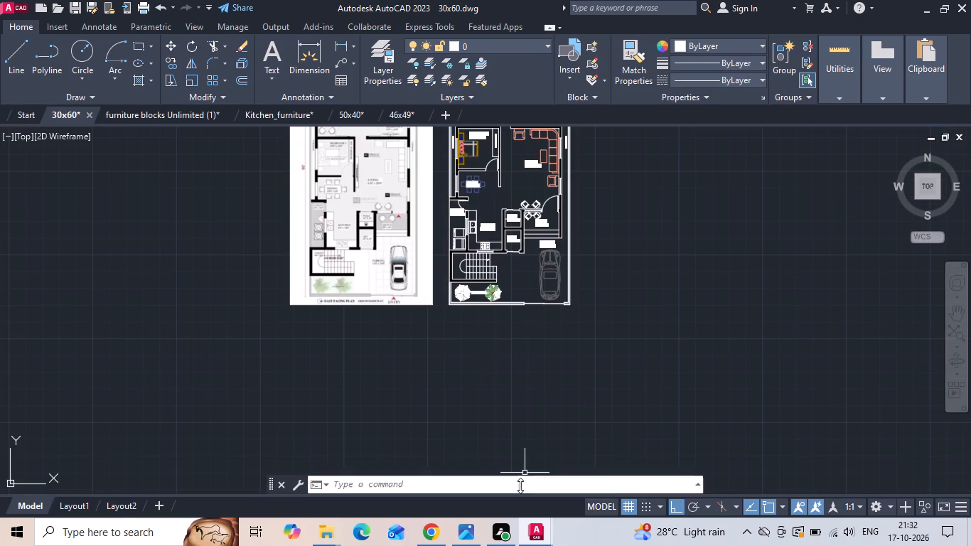
scroll(446, 385, "down", 1)
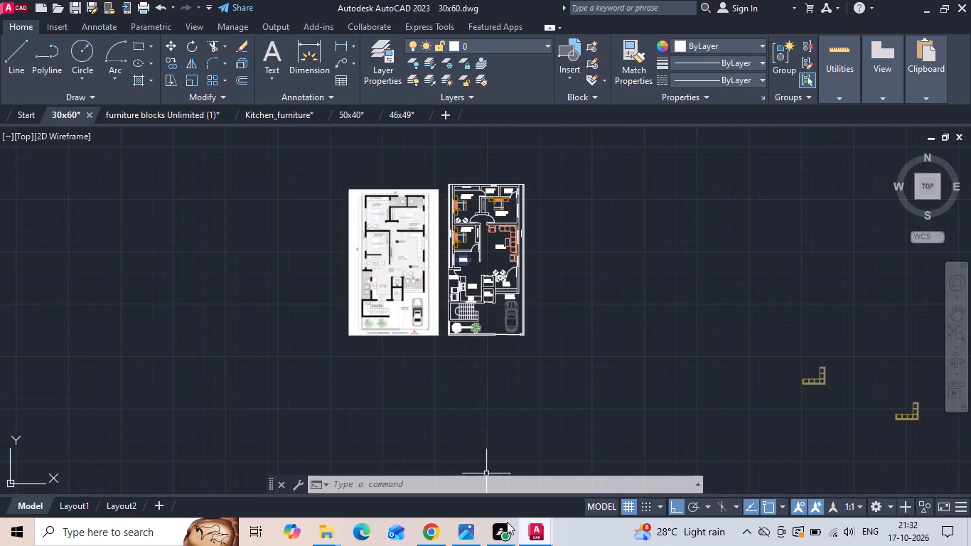
scroll(606, 318, "down", 3)
left_click_drag(667, 400, 675, 380)
left_click(699, 245)
left_click_drag(688, 294, 667, 327)
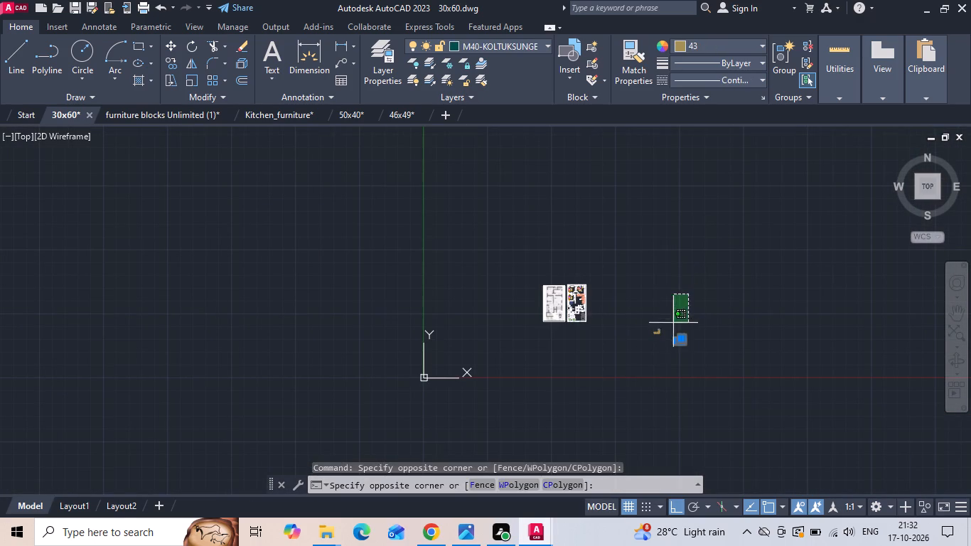
left_click_drag(661, 331, 653, 345)
left_click(665, 338)
left_click(639, 305)
key("Delete")
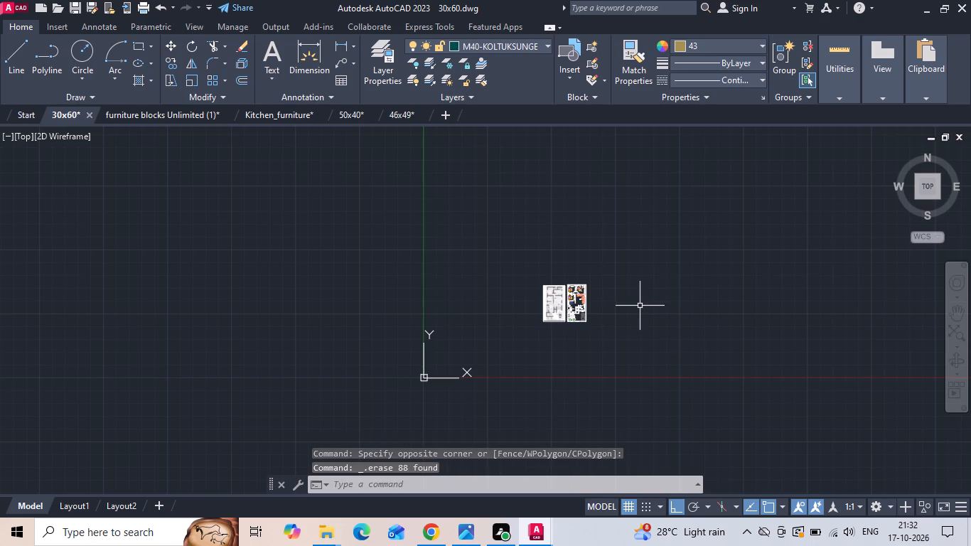
Copy the 5'GARDENING label from the garden to the empty area just below the plan's front compound wall.
scroll(594, 315, "up", 3)
scroll(505, 316, "up", 2)
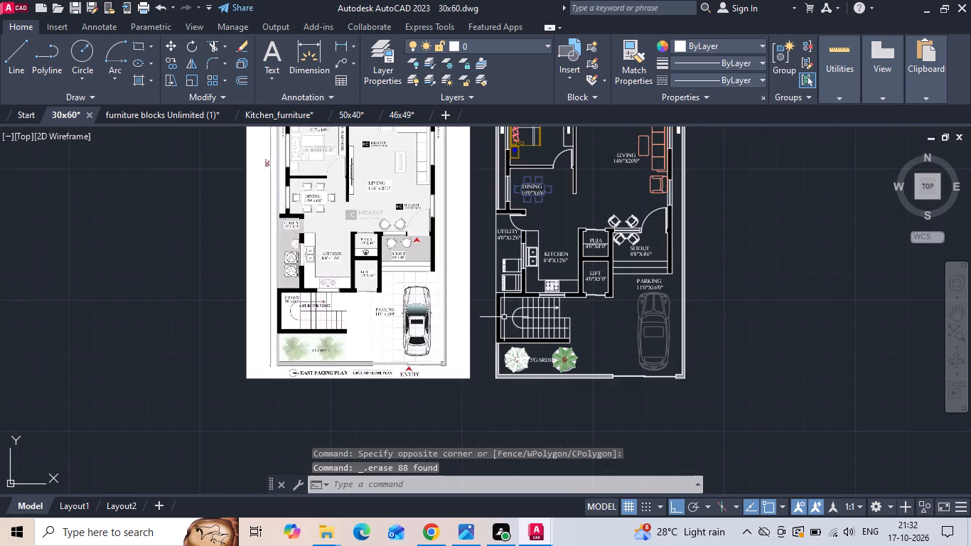
left_click(544, 360)
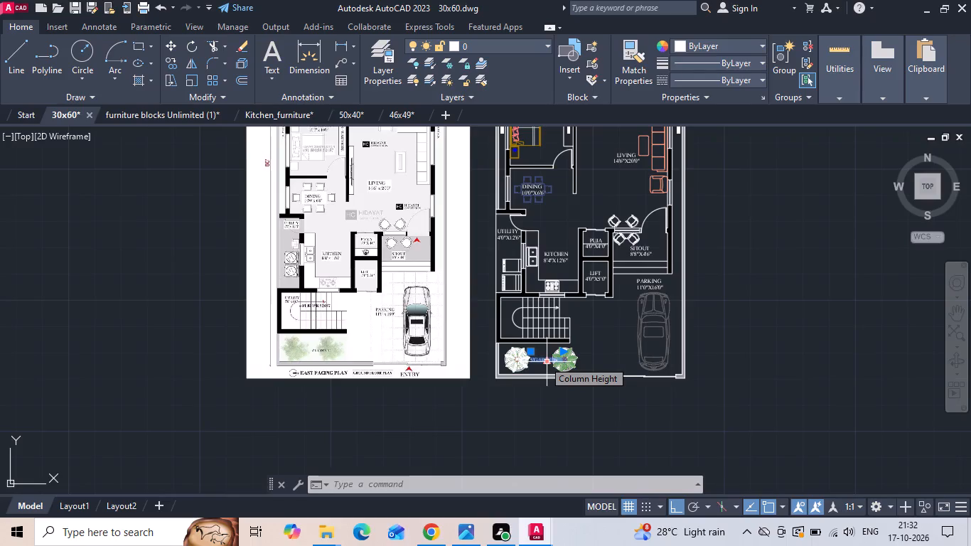
scroll(567, 407, "up", 1)
middle_click_drag(567, 407, 559, 341)
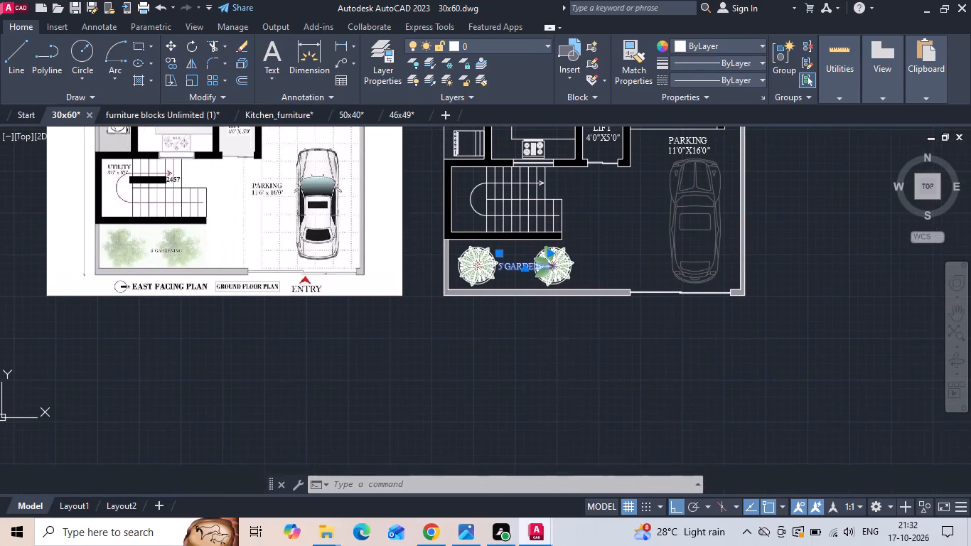
left_click_drag(557, 337, 555, 366)
key("Escape")
right_click(544, 371)
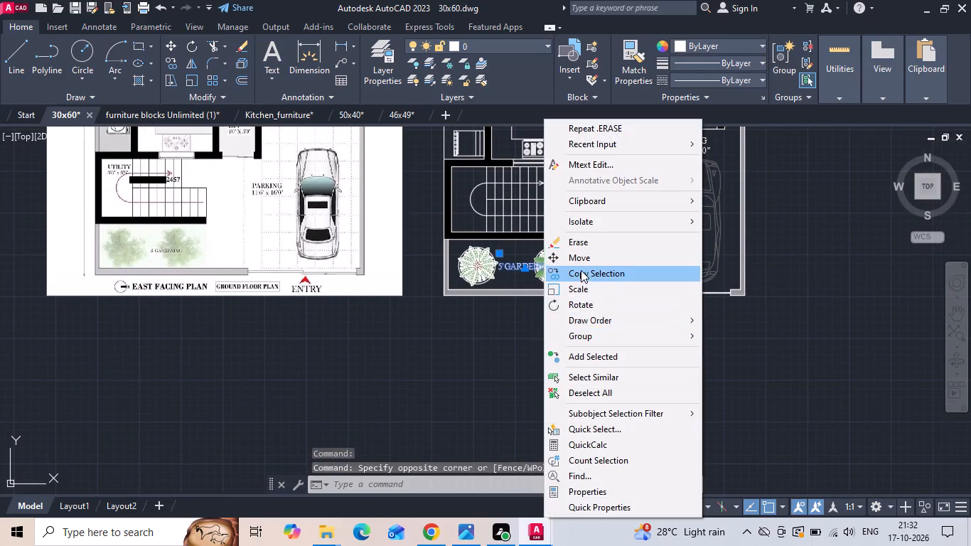
left_click(581, 267)
left_click_drag(562, 331, 559, 346)
left_click(553, 384)
key("Escape")
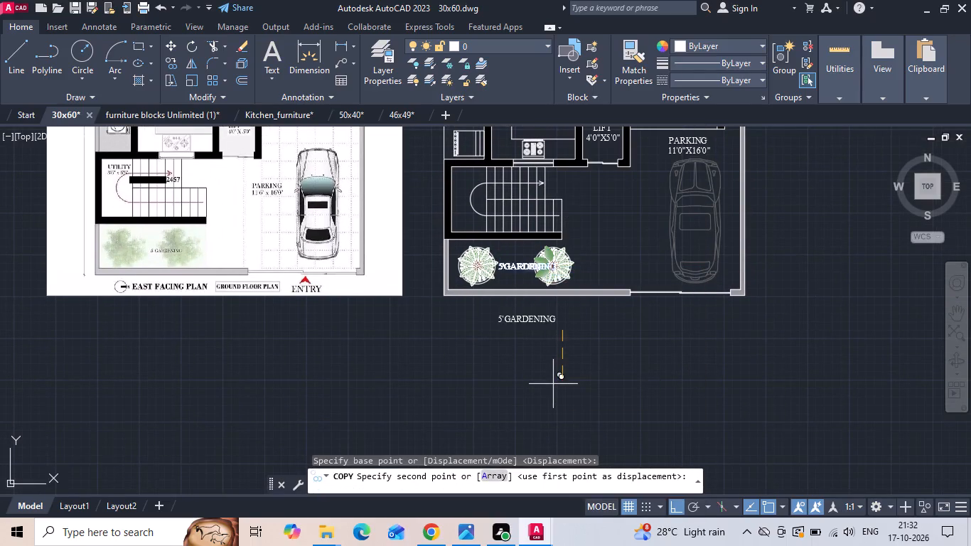
Change the copied 5'GARDENING label below the front wall to read GROUND FLOOR PLAN on one line, with a text height of 1'.
double_click(515, 318)
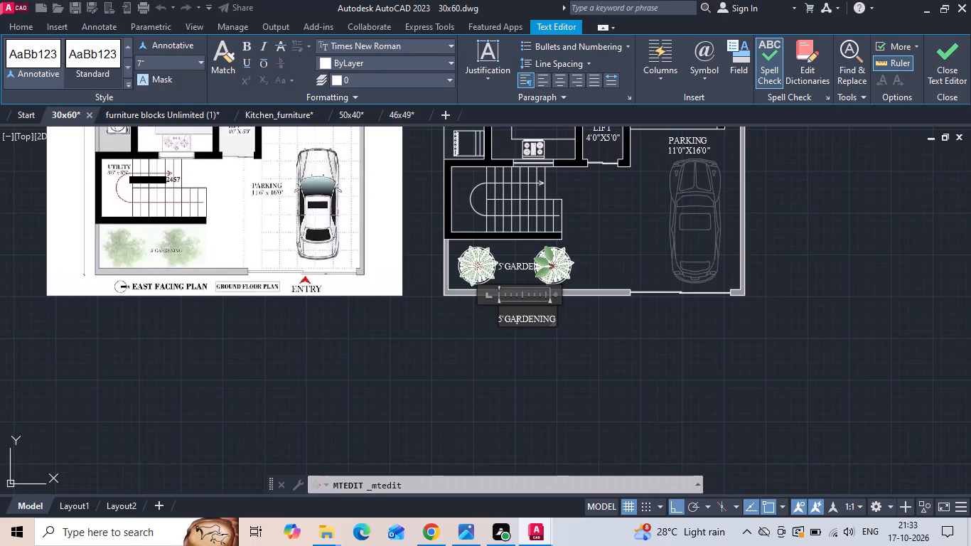
key("ctrl+a")
left_click(173, 65)
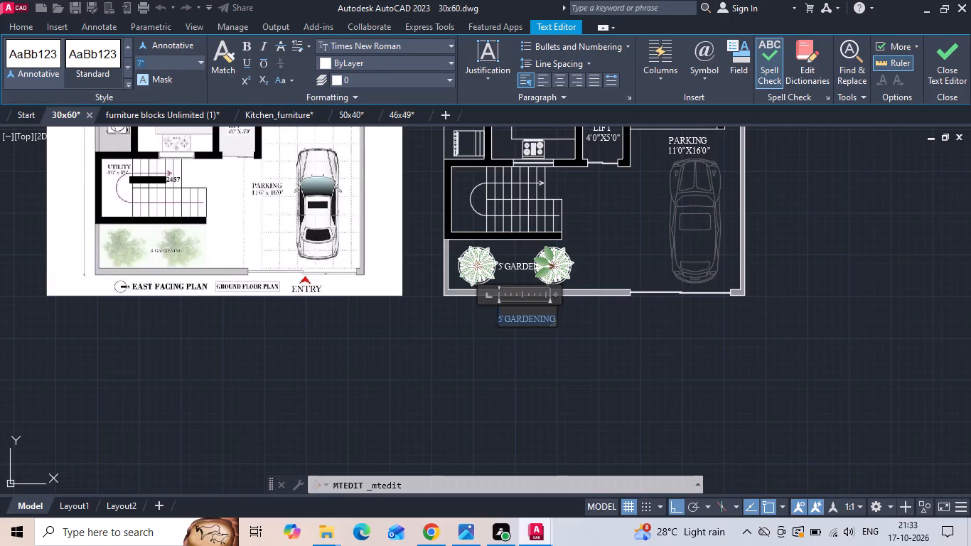
key("BackSpace")
key("1")
key("apostrophe")
key("Return")
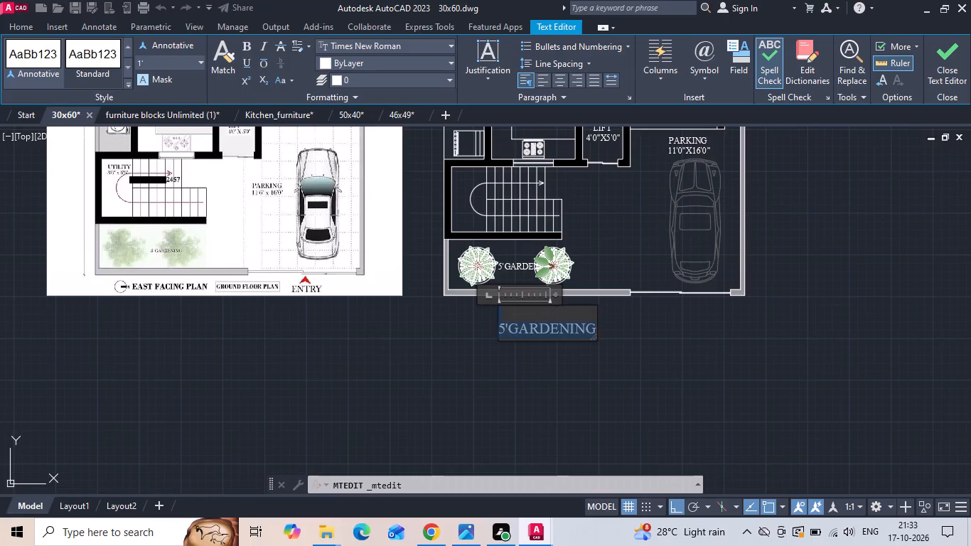
key("BackSpace")
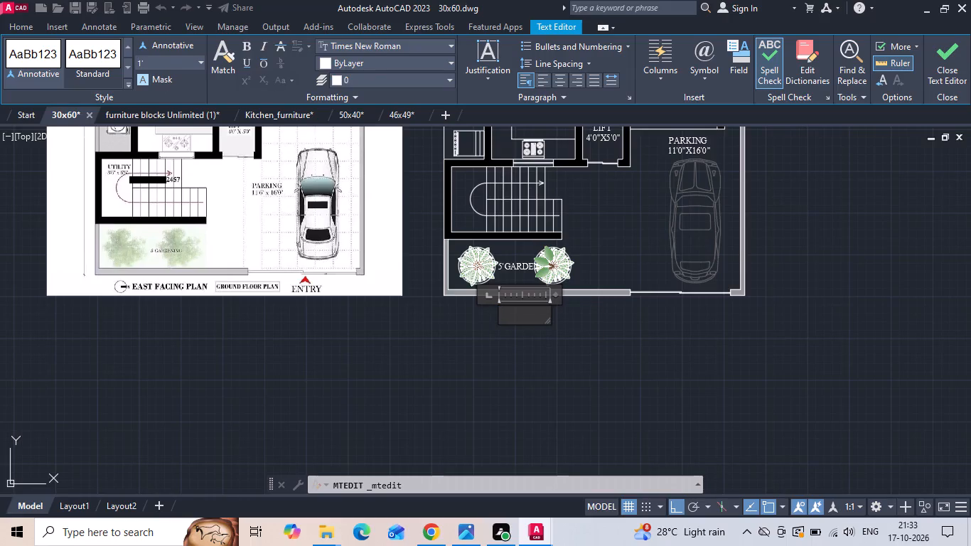
type("GROUNF")
key("BackSpace")
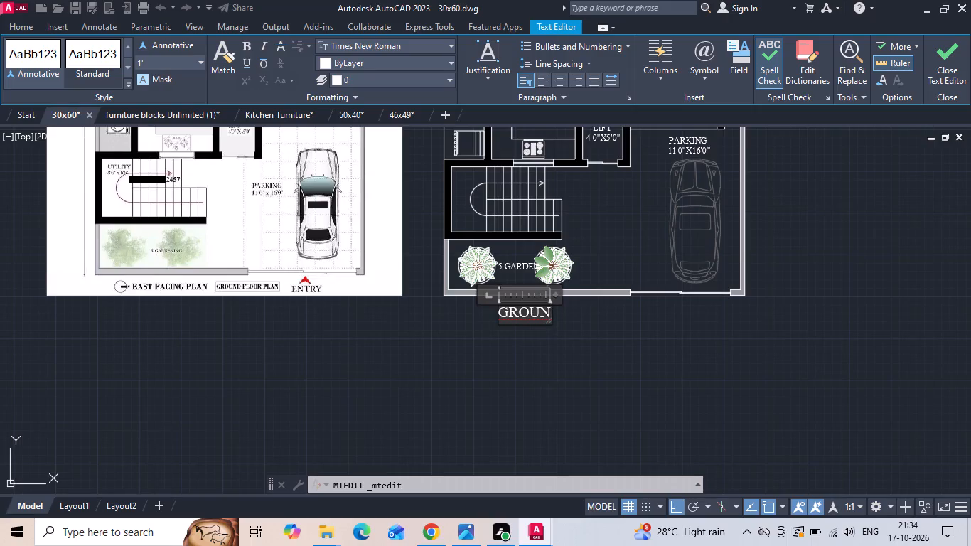
key("d")
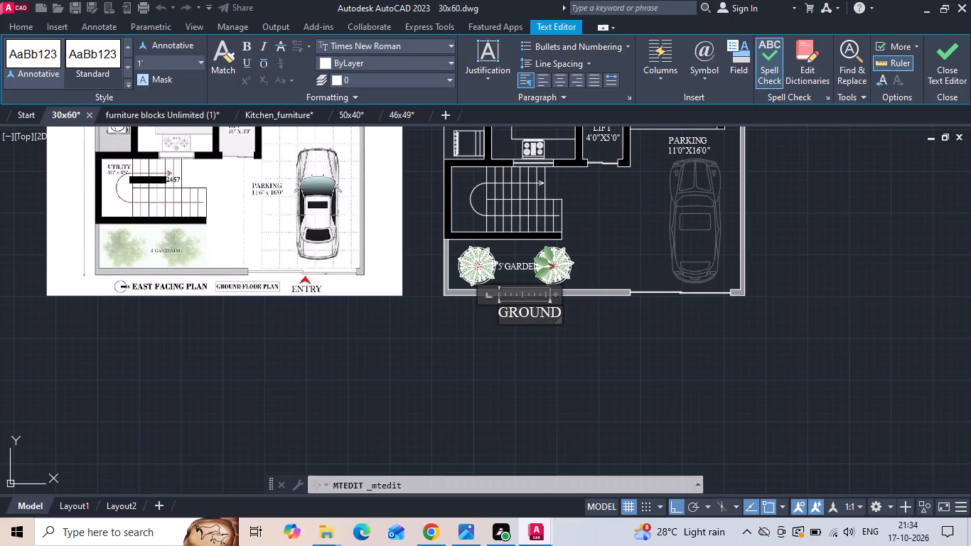
key("space")
type("FLOOR PLAN")
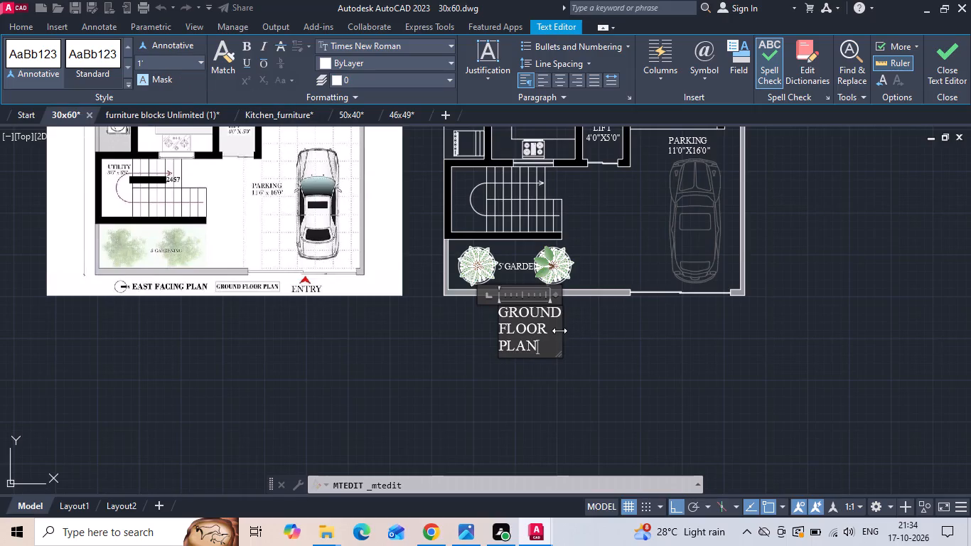
left_click_drag(560, 331, 673, 322)
left_click(642, 343)
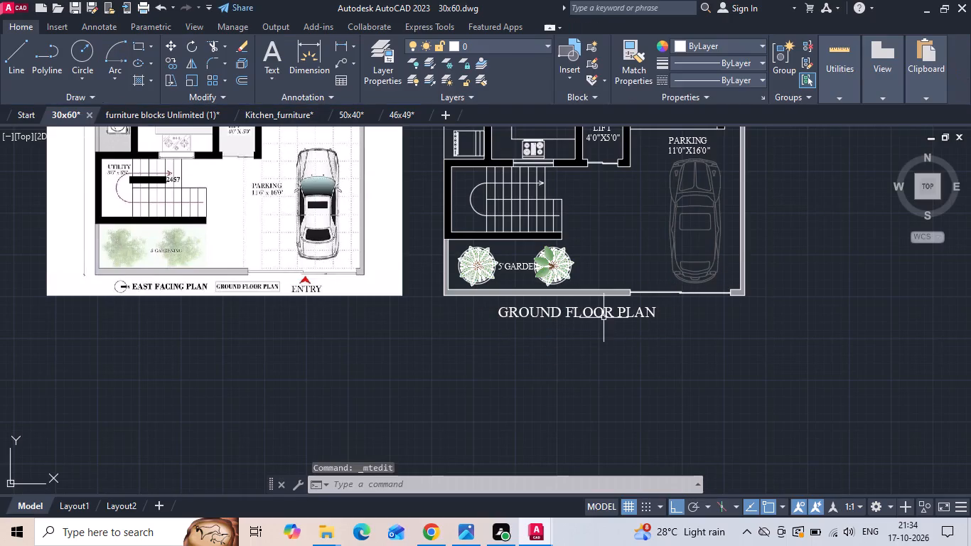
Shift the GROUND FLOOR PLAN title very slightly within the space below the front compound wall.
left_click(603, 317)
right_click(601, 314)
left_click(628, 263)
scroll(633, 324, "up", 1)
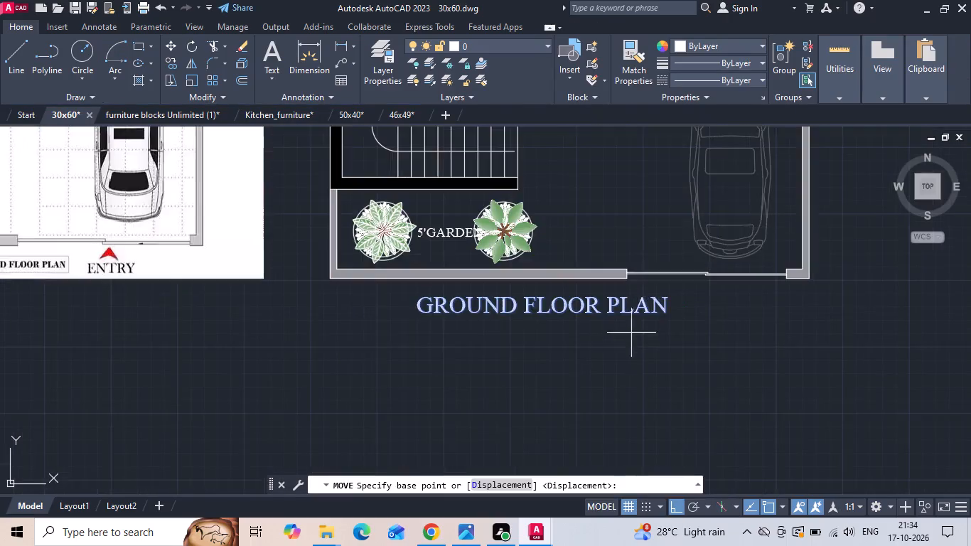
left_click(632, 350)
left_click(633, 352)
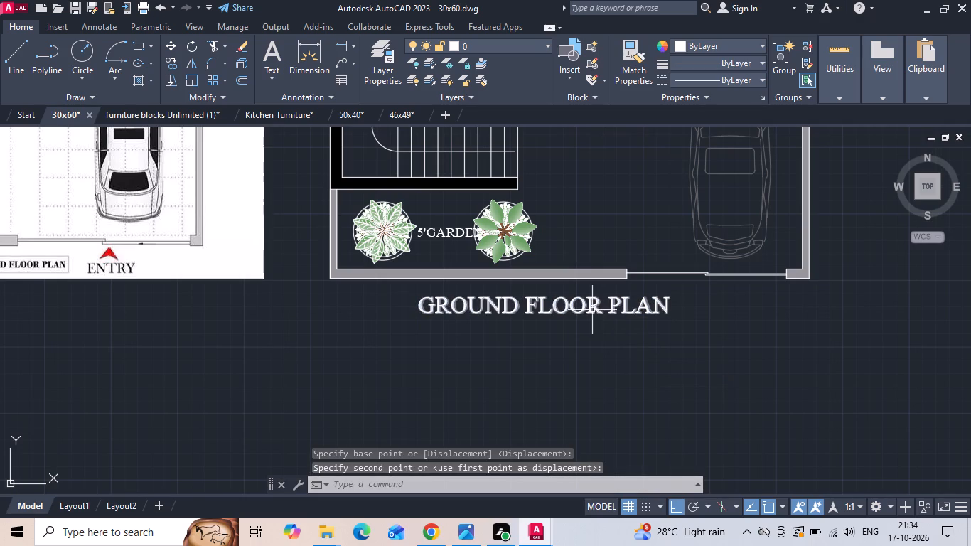
Set the text height of the GROUND FLOOR PLAN title to 10".
double_click(592, 310)
key("ctrl+a")
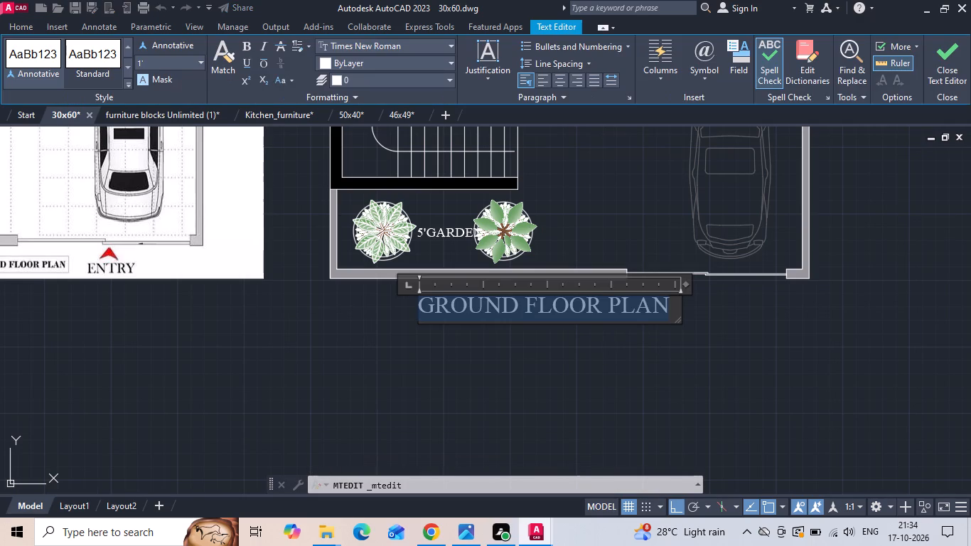
left_click(186, 65)
key("BackSpace")
type("10\"")
key("Return")
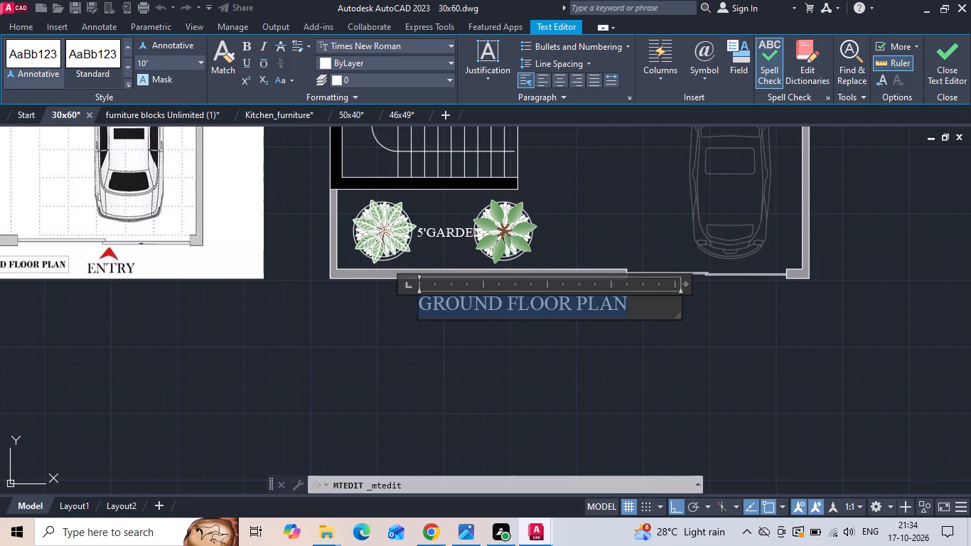
left_click(459, 336)
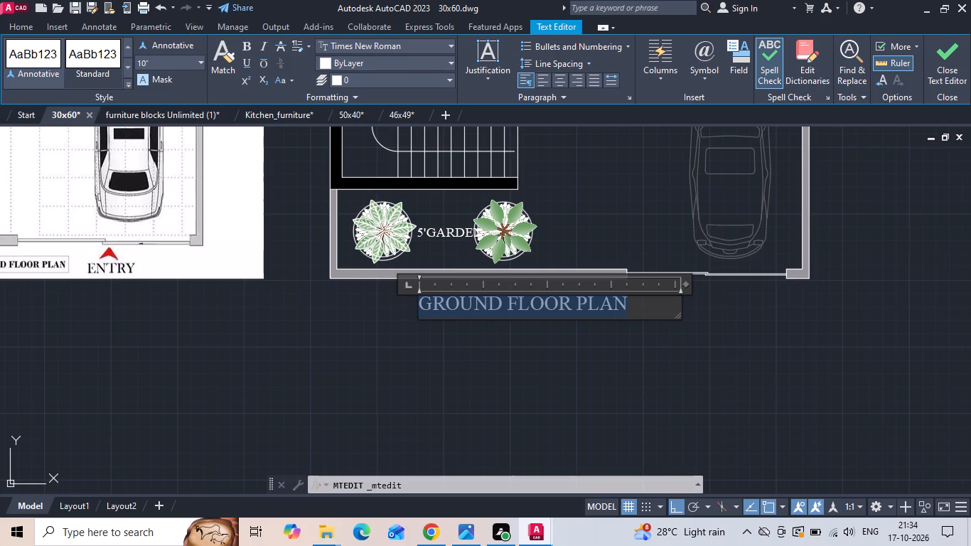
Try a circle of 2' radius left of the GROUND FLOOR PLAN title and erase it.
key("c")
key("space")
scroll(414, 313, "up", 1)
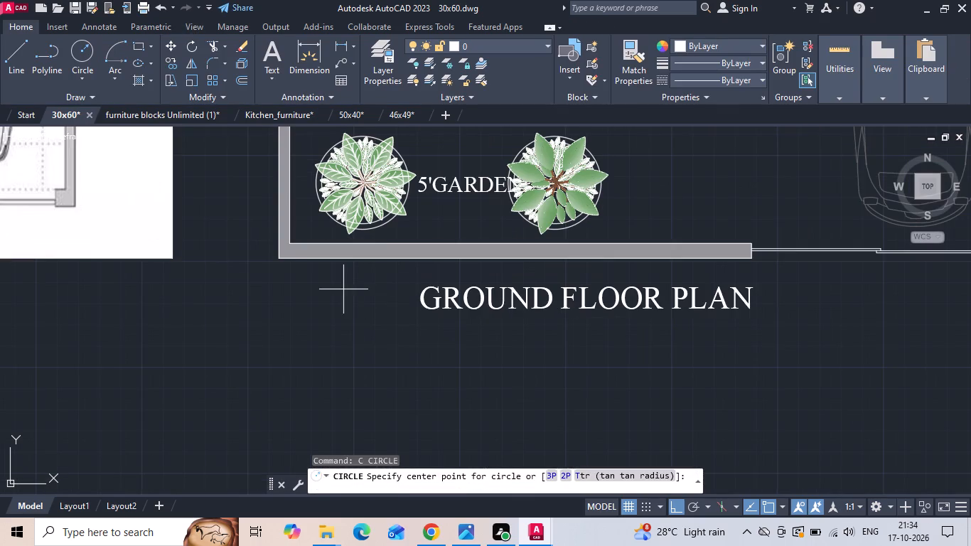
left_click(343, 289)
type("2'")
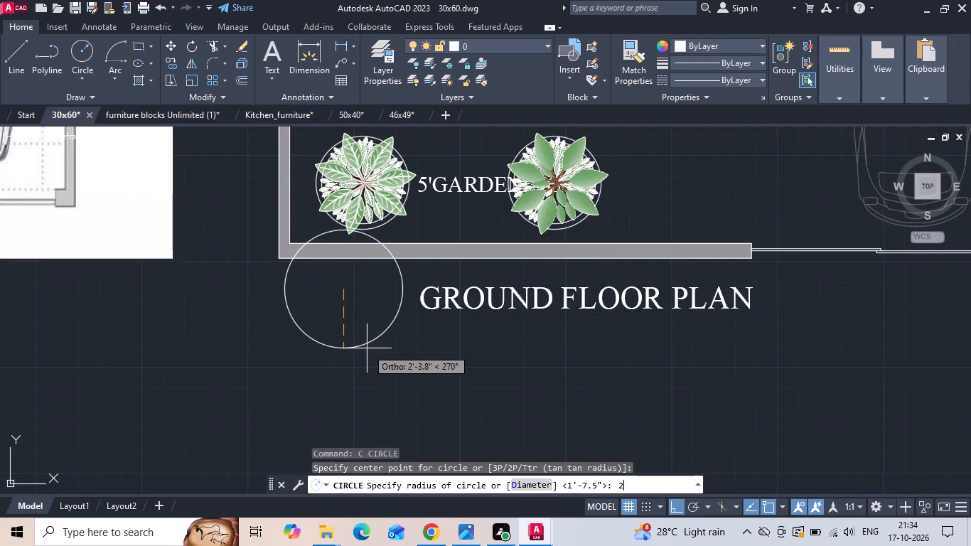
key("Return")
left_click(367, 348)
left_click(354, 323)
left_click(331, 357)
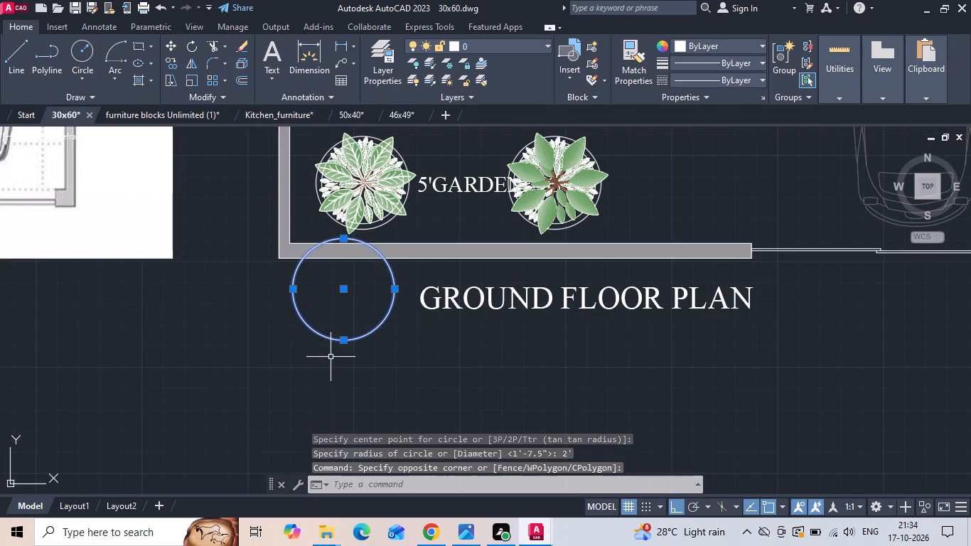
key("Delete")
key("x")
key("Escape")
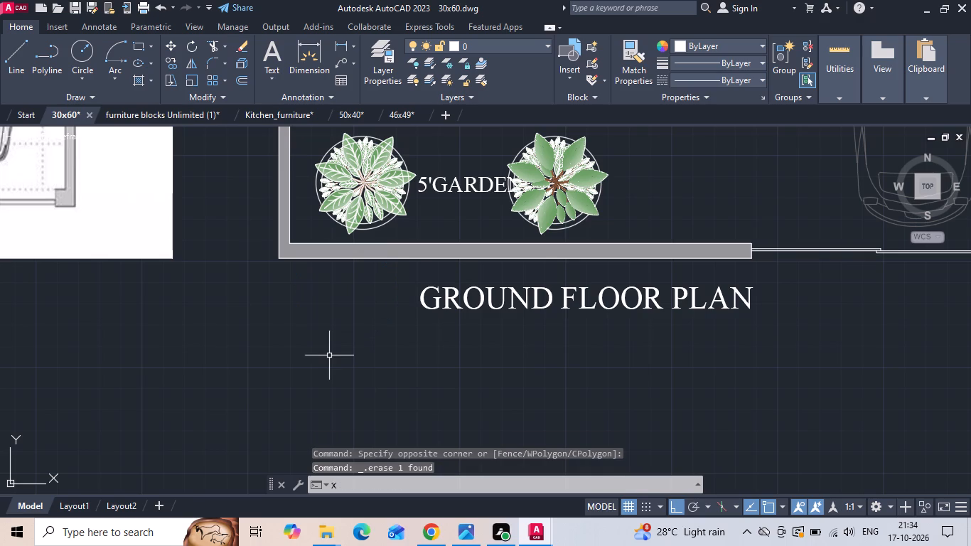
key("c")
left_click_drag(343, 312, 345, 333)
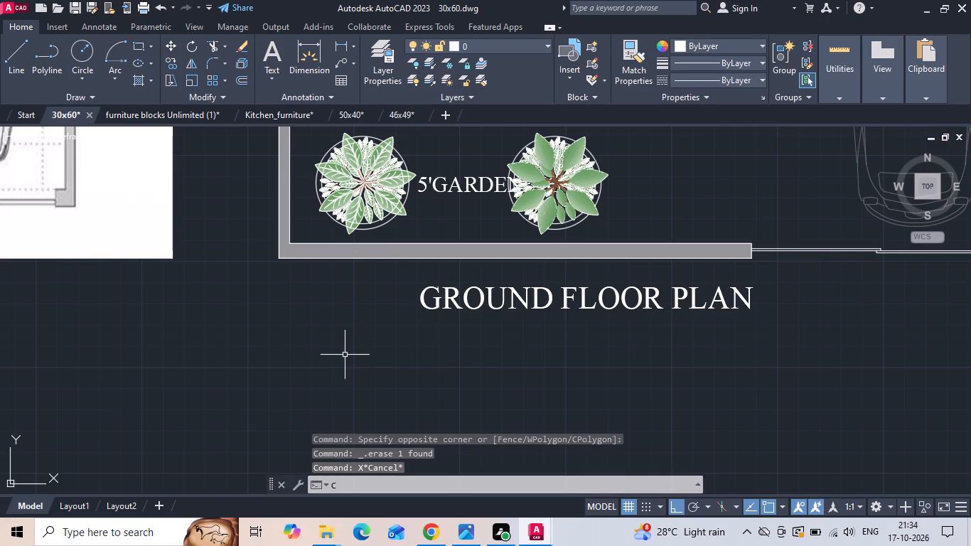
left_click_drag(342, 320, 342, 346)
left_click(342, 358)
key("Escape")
Draw a circle of 12" radius left of the GROUND FLOOR PLAN title, near the front compound wall.
key("c")
key("space")
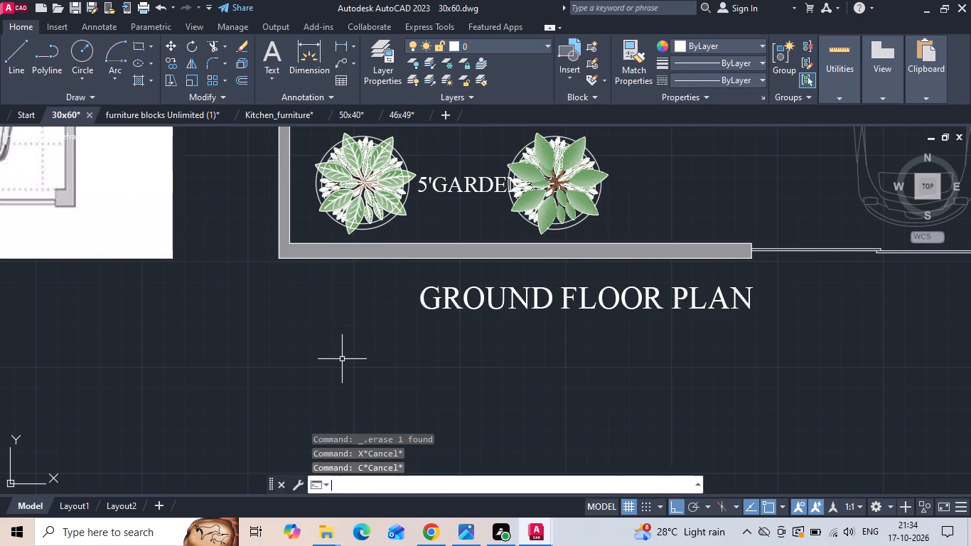
left_click_drag(366, 280, 368, 305)
type("12")
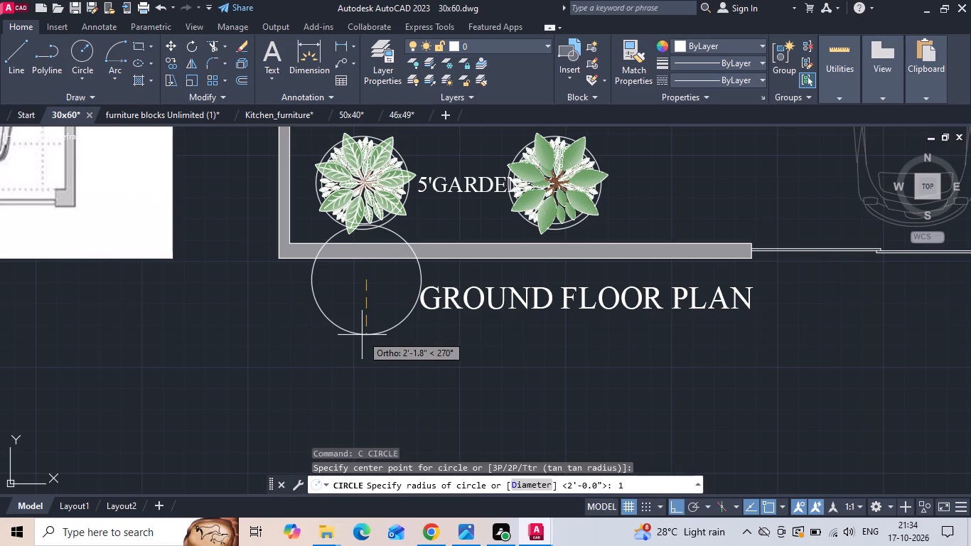
key("space")
Move the small circle straight down, clear of the front compound wall and level with the GROUND FLOOR PLAN title.
left_click(366, 299)
left_click(352, 317)
right_click(351, 317)
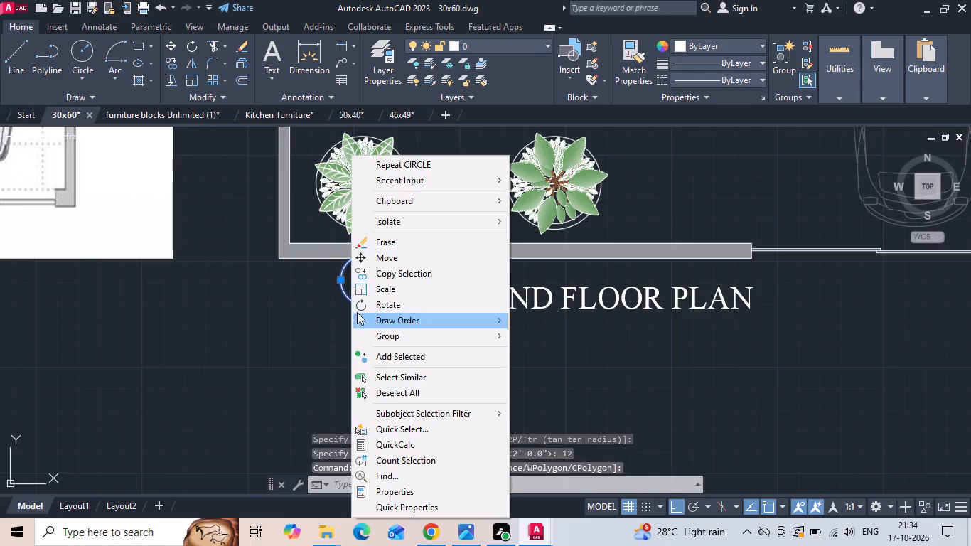
left_click(392, 256)
left_click_drag(382, 327, 380, 343)
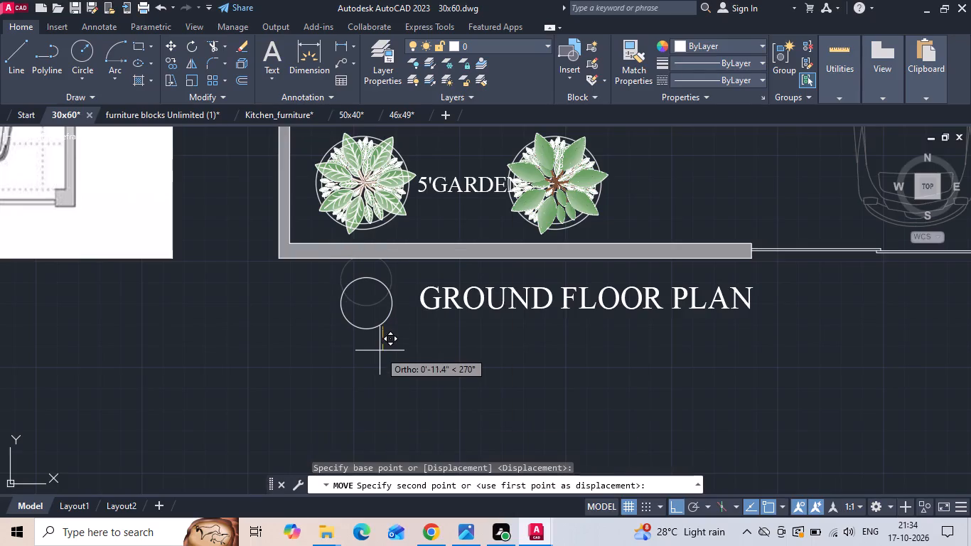
left_click(378, 343)
Move the GROUND FLOOR PLAN title diagonally down and to the right, away from the circle and front wall, with ortho off.
scroll(447, 373, "down", 2)
left_click(483, 343)
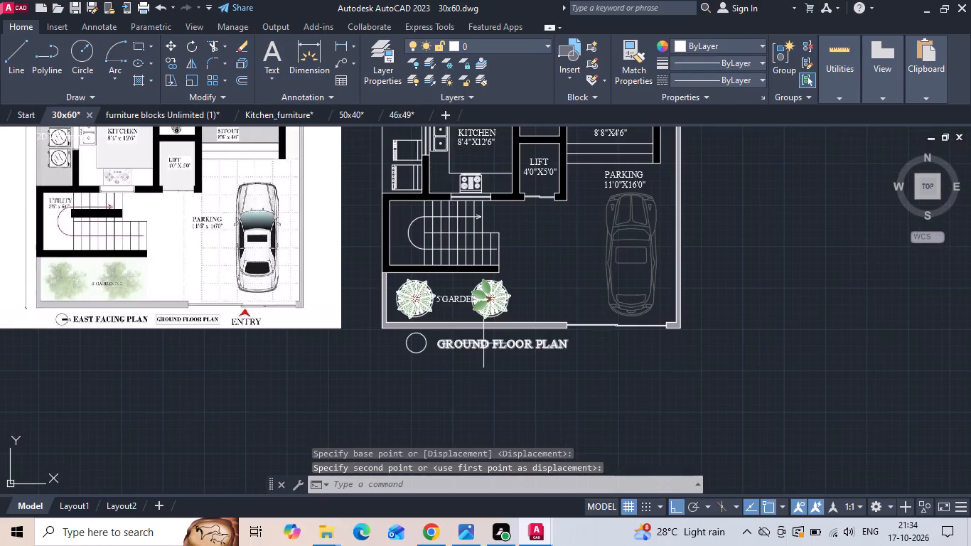
right_click(484, 343)
left_click(543, 256)
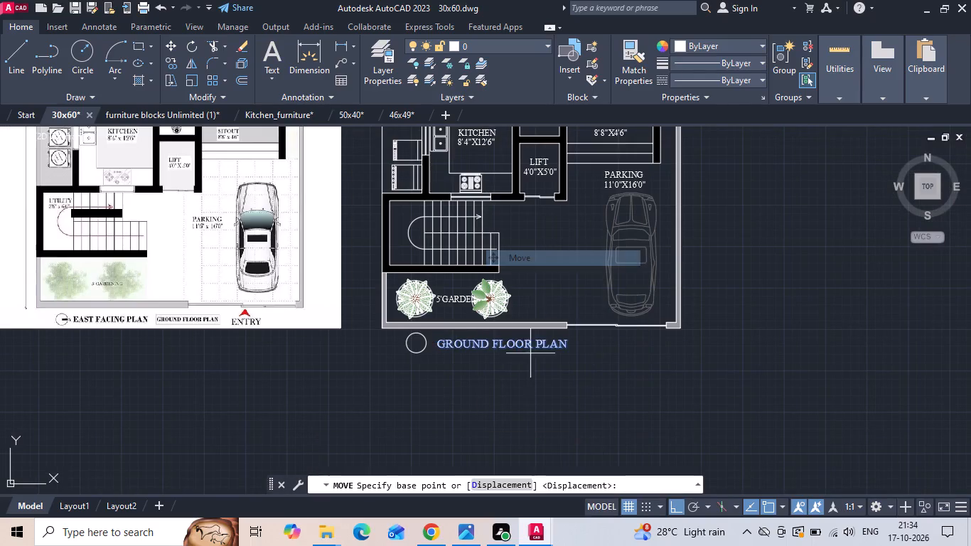
left_click_drag(526, 376, 546, 382)
key("F8")
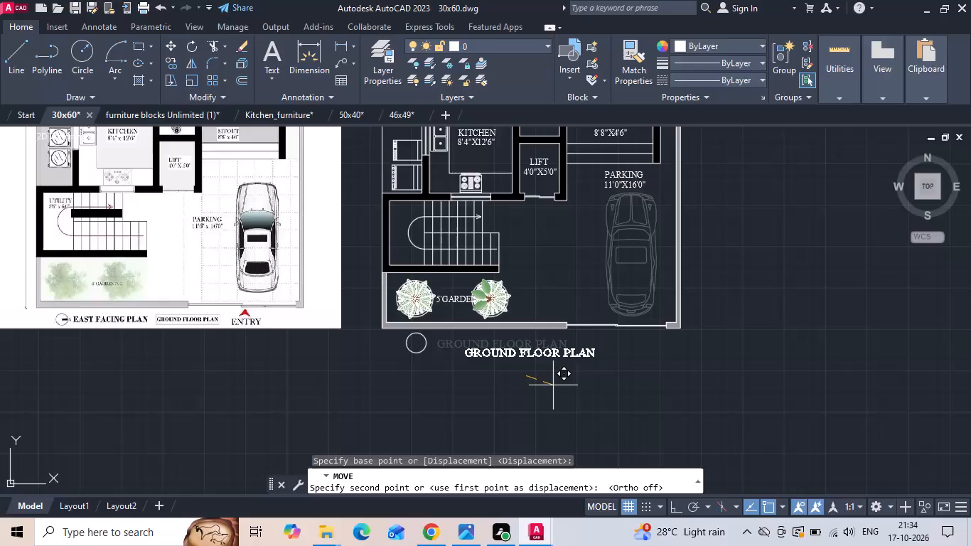
left_click(552, 393)
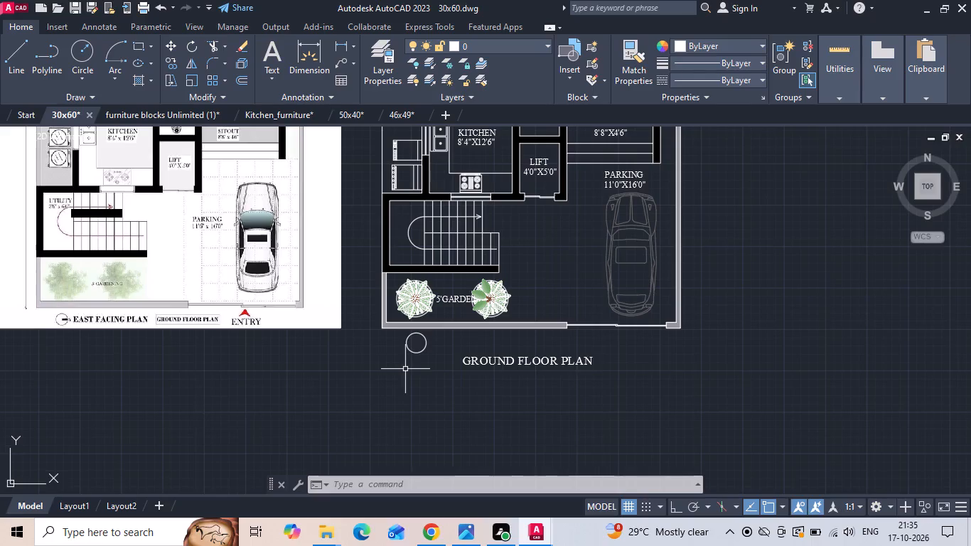
With ortho on, draw connected lines from the circle's right quadrant to its centre, 1" up, and horizontally right past the circle.
scroll(398, 370, "up", 1)
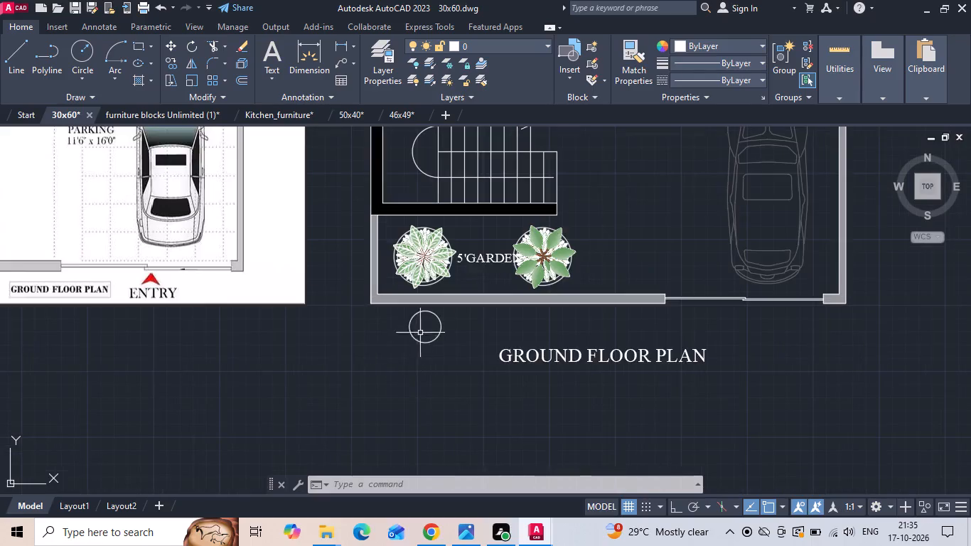
scroll(423, 304, "up", 2)
key("l")
key("space")
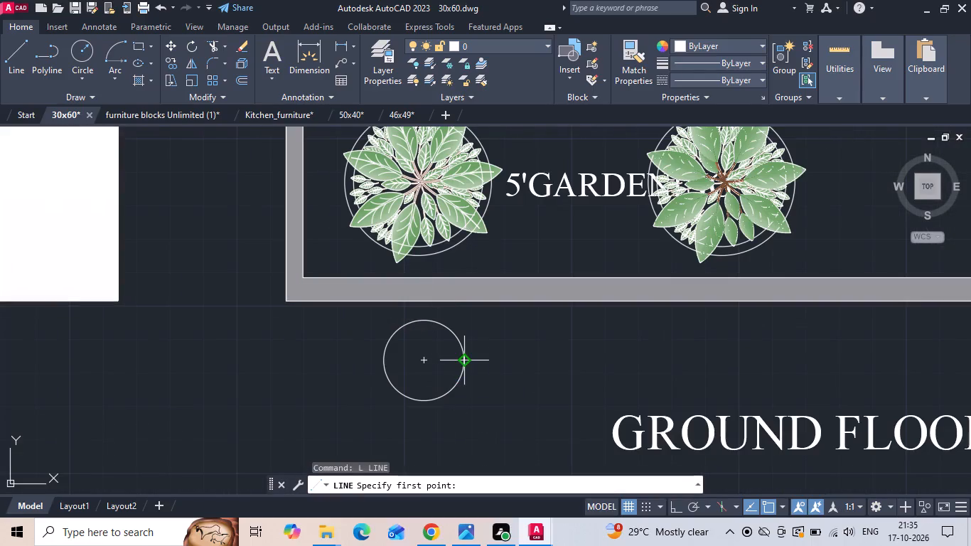
left_click(461, 356)
scroll(451, 358, "up", 3)
scroll(383, 373, "down", 1)
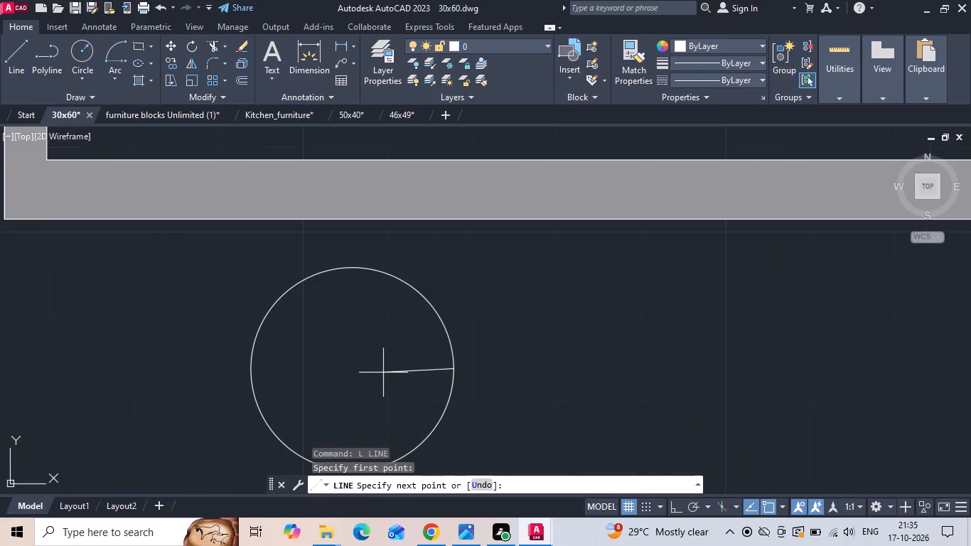
key("F8")
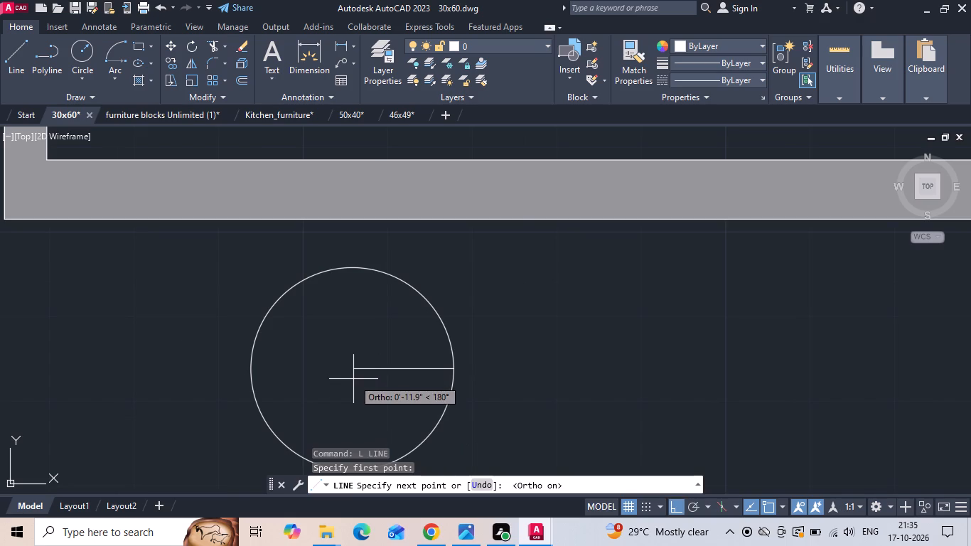
scroll(354, 363, "down", 2)
left_click(349, 369)
scroll(349, 368, "up", 2)
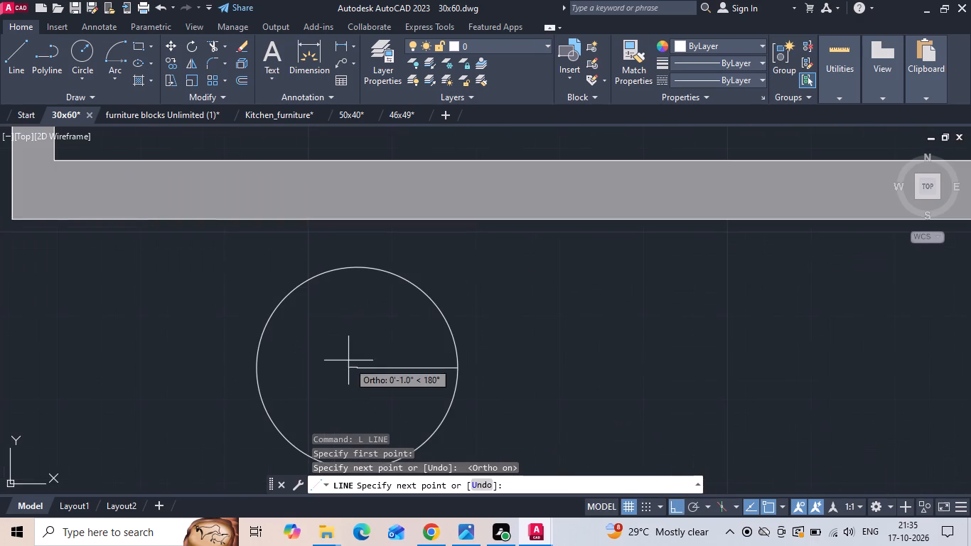
type("1")
key("space")
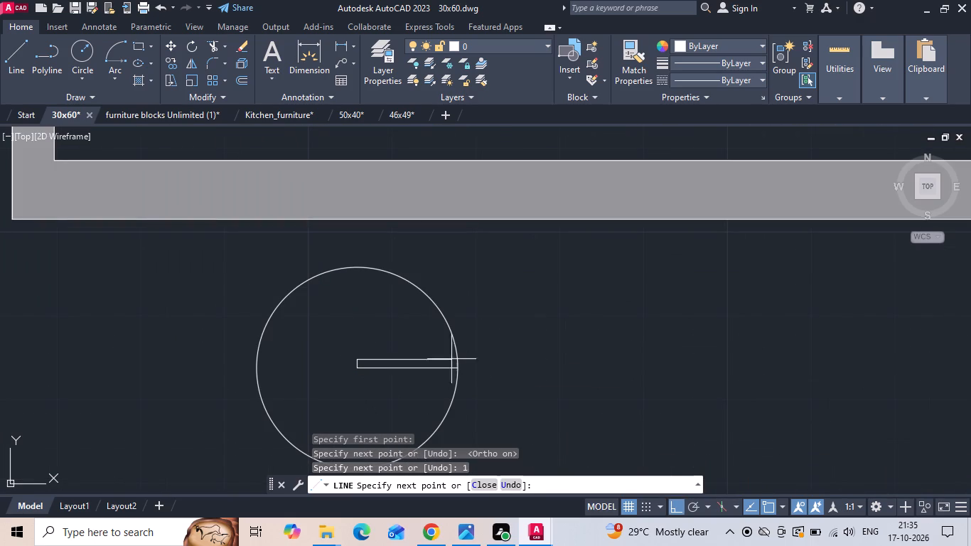
left_click(552, 359)
key("Escape")
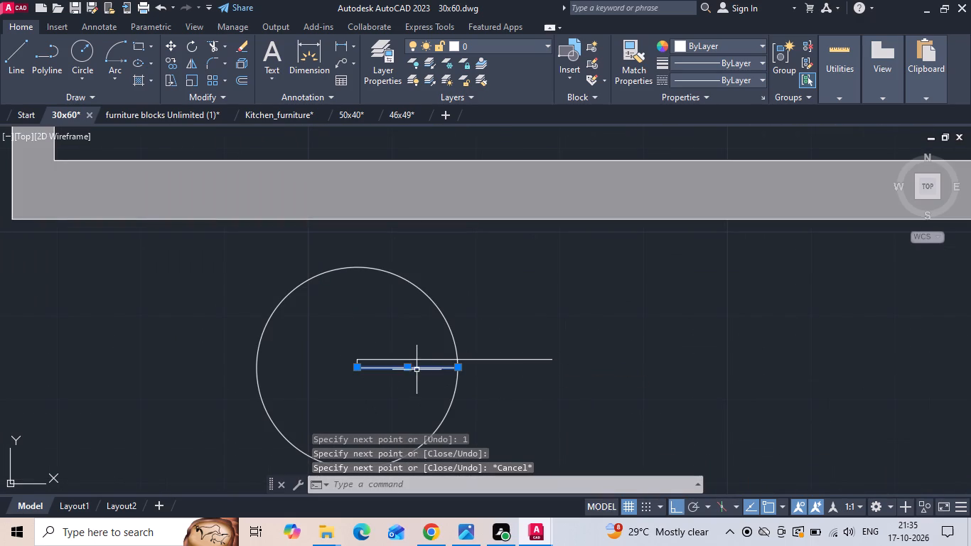
Move the lower horizontal line inside the circle 1" down.
left_click(417, 370)
right_click(403, 328)
left_click(448, 260)
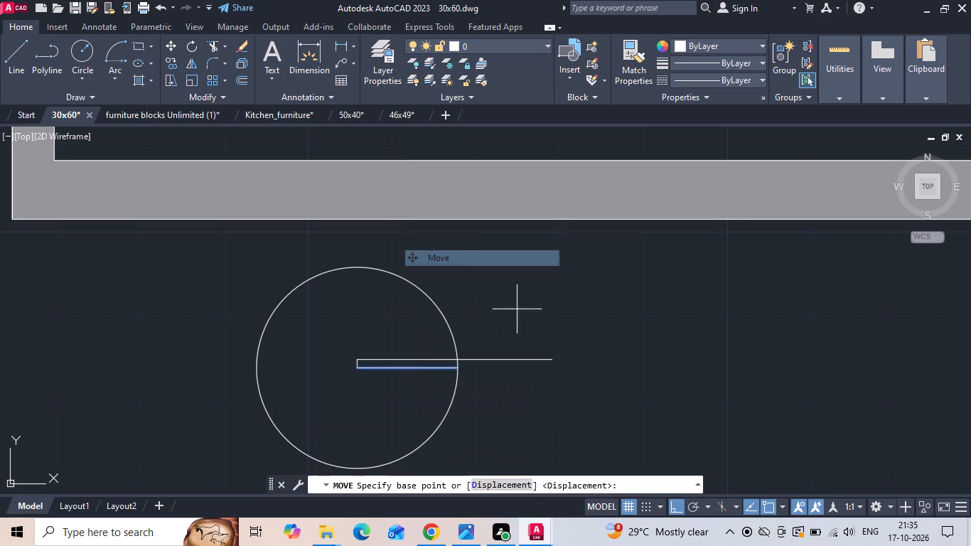
left_click_drag(520, 311, 518, 338)
type("1")
key("space")
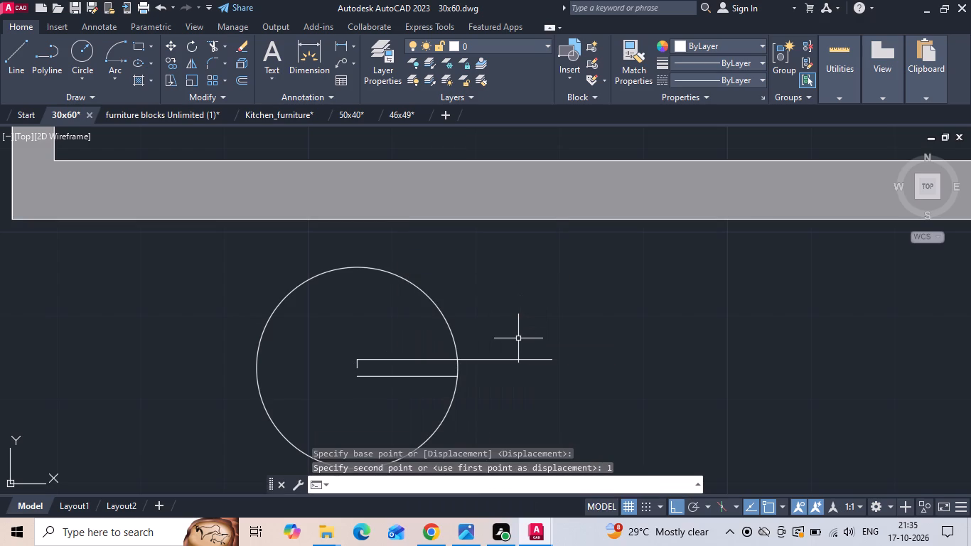
Extend the short vertical line at the circle's centre down to the lower horizontal line.
type("EX")
key("space")
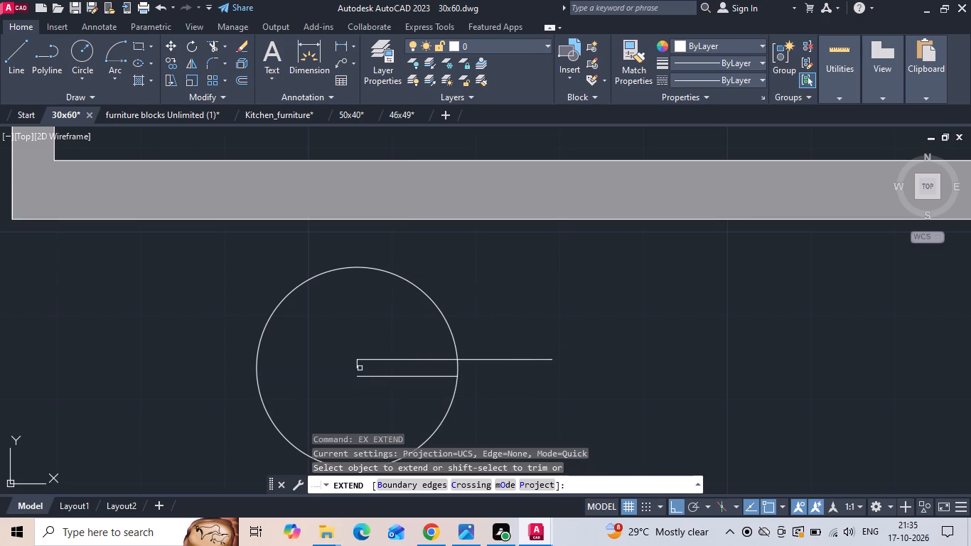
left_click(360, 367)
left_click(343, 358)
key("Escape")
Trim the part of the upper horizontal line that projects outside the circle, closing the narrow bar.
key("t")
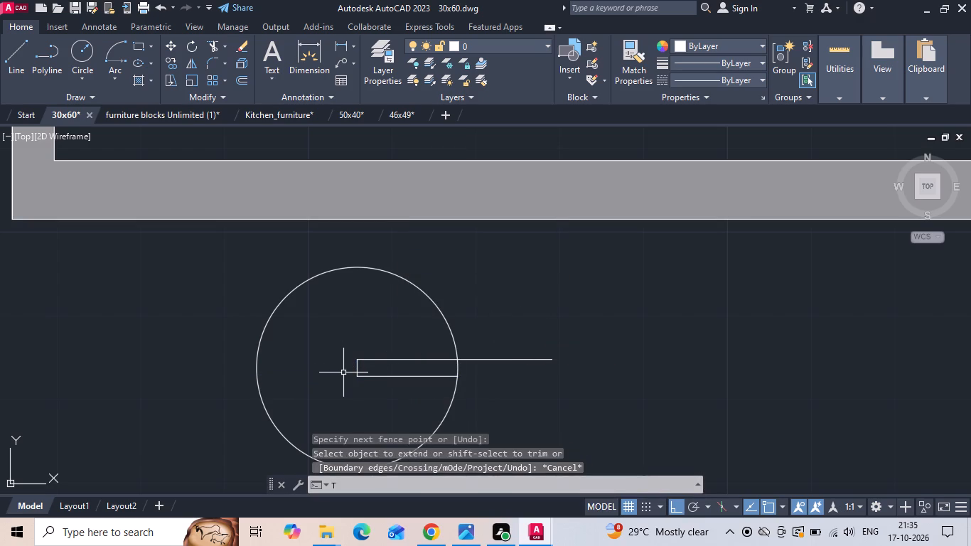
key("space")
key("r")
key("Escape")
type("TR")
key("space")
left_click_drag(492, 342, 485, 387)
key("Escape")
Hatch the narrow bar inside the circle with the SOLID pattern in black.
key("h")
key("space")
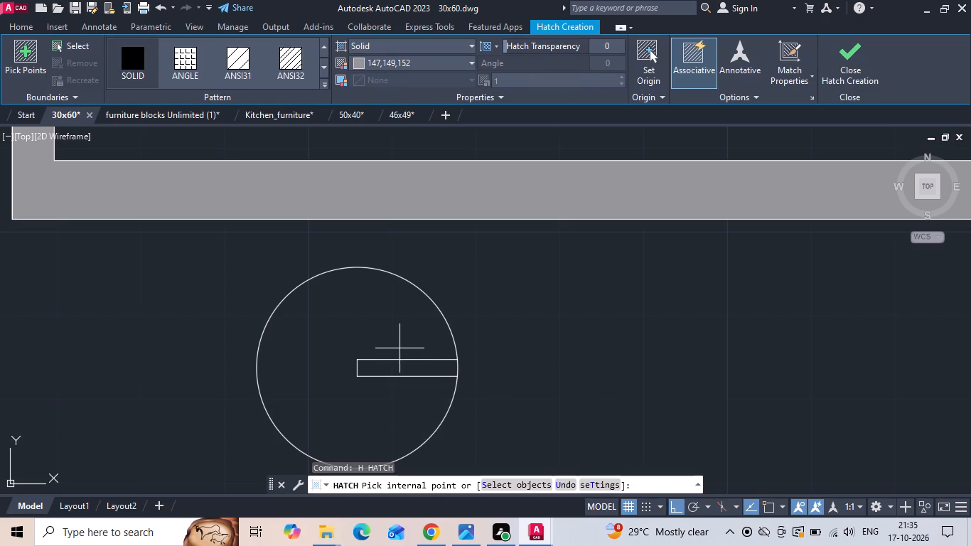
left_click(391, 365)
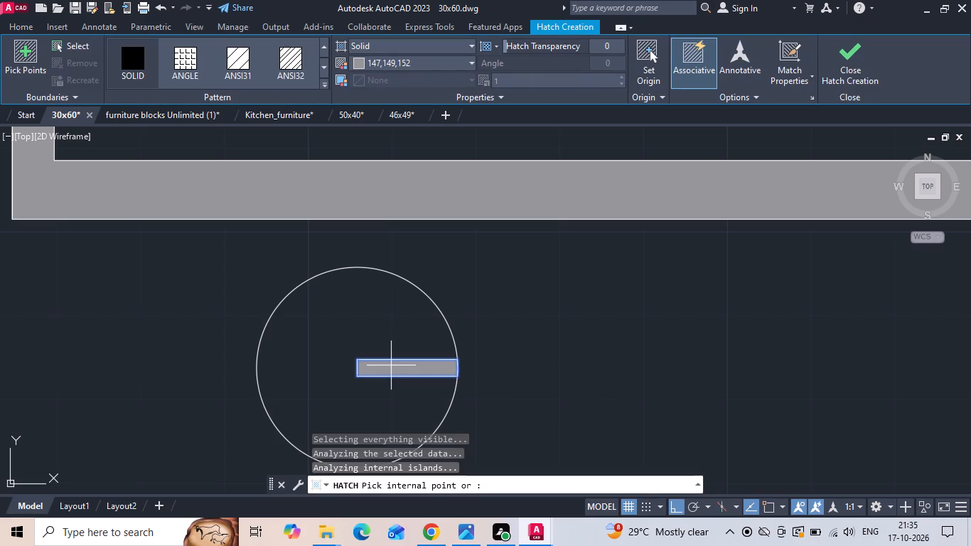
left_click(137, 75)
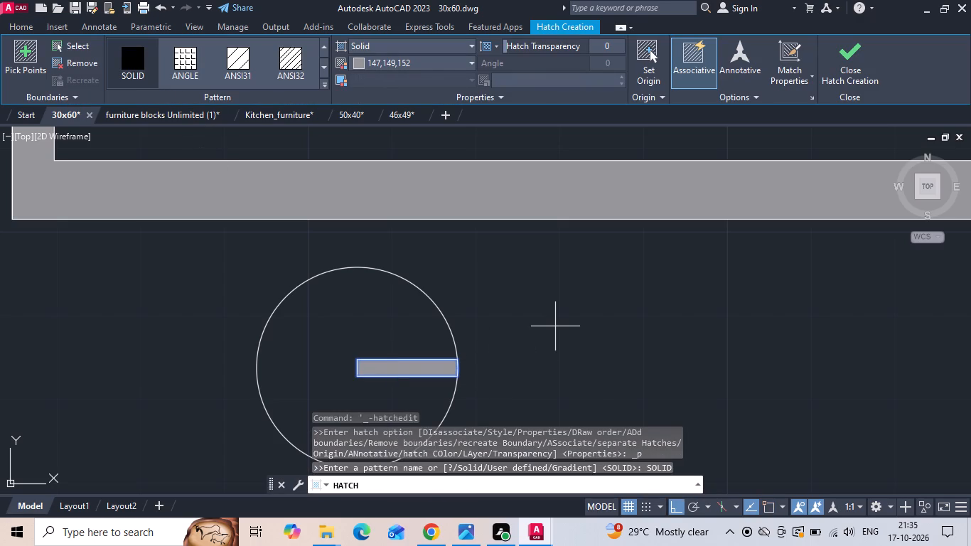
left_click(353, 60)
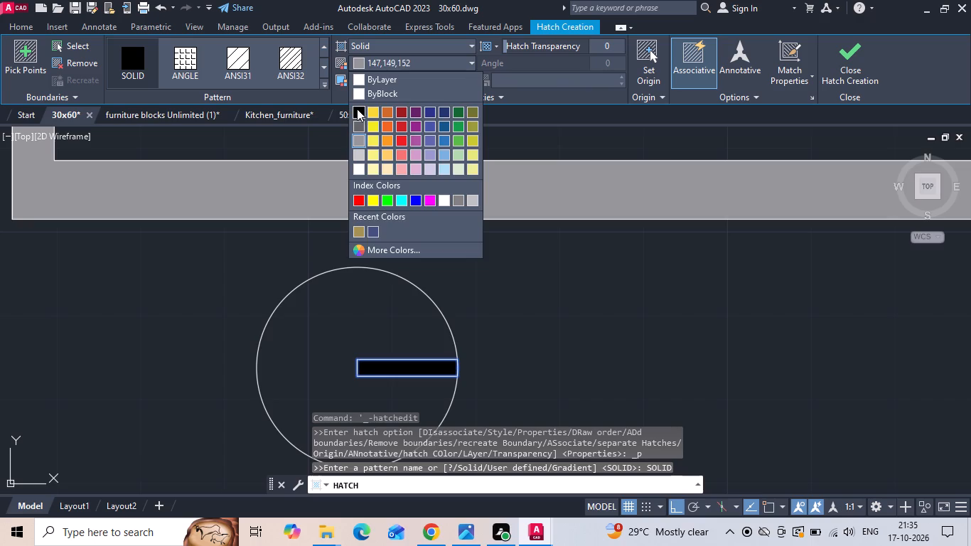
left_click(357, 109)
scroll(505, 342, "down", 4)
key("Escape")
Add single-line text N beside the direction circle, about 1' high with rotation 0.
scroll(511, 356, "down", 1)
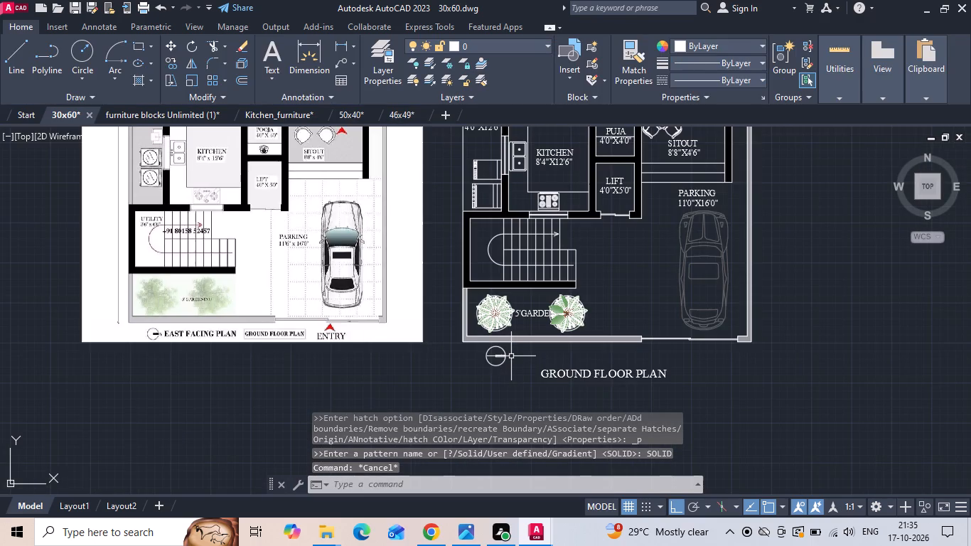
scroll(512, 356, "up", 1)
middle_click_drag(323, 358, 538, 358)
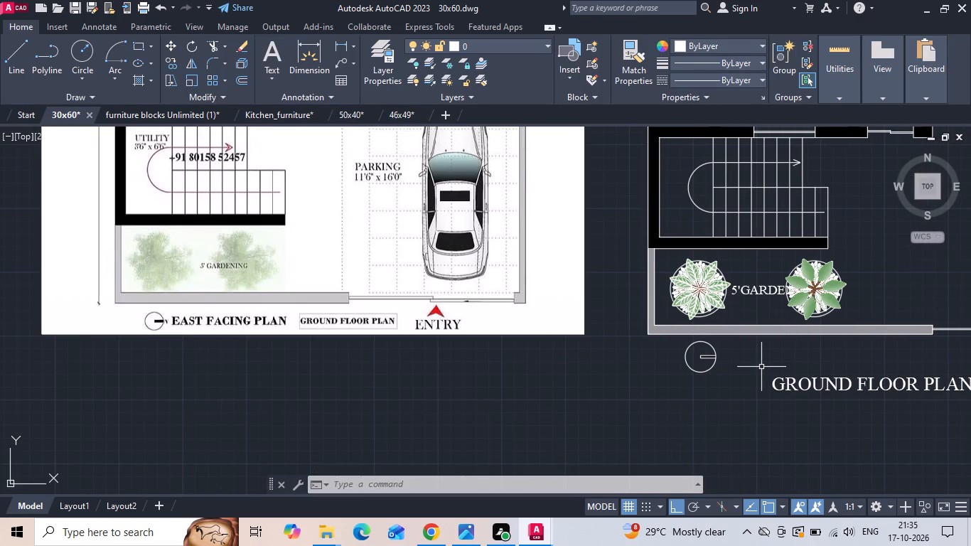
type("TEX")
type("T")
key("space")
scroll(812, 359, "up", 3)
left_click_drag(560, 330, 555, 343)
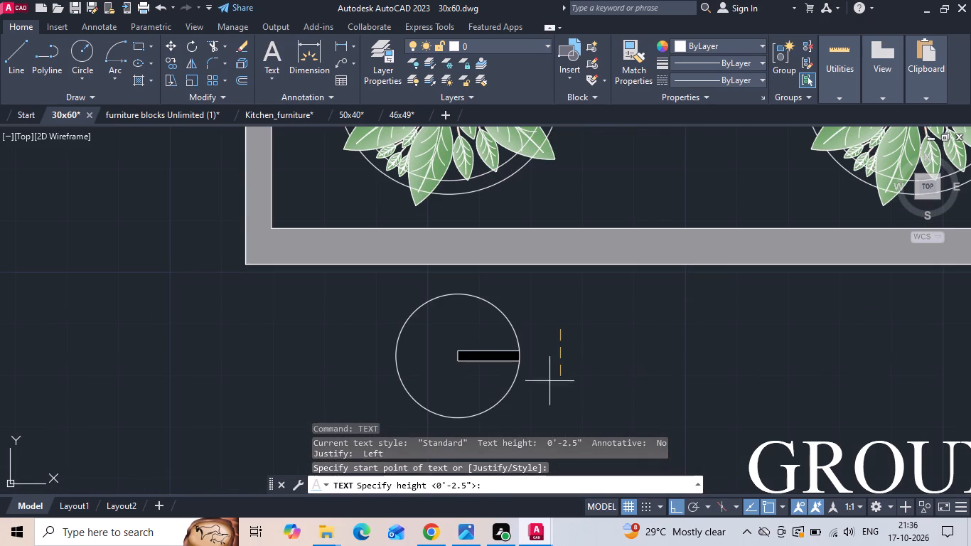
left_click(547, 392)
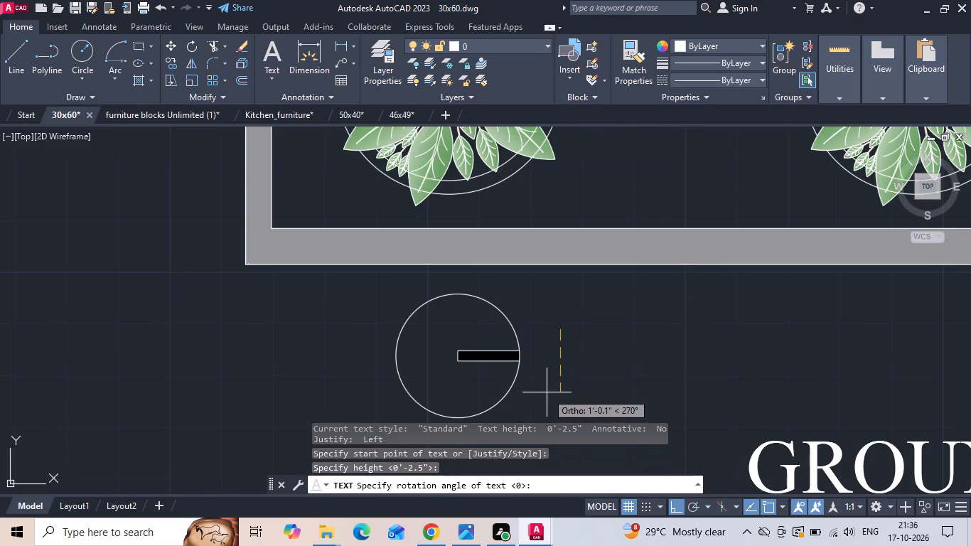
type("0")
key("space")
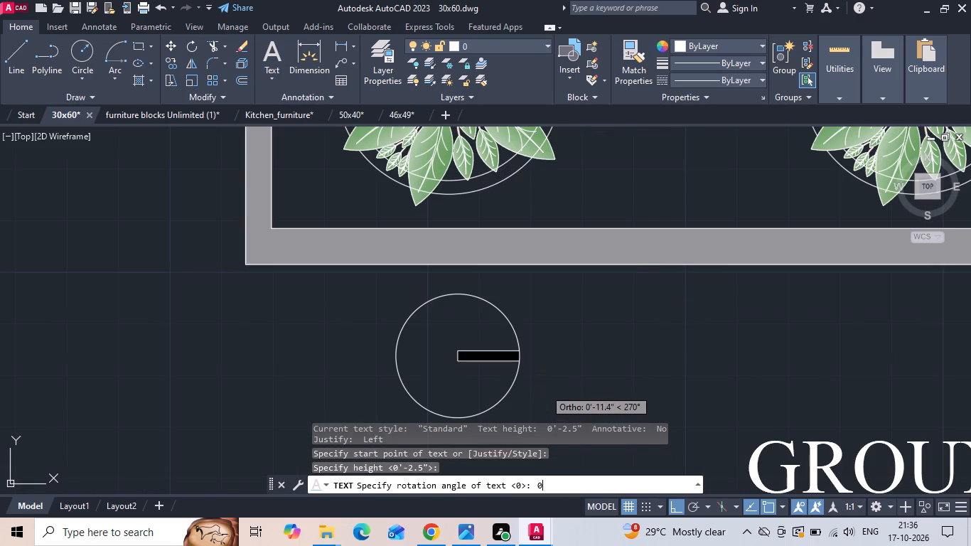
key("n")
left_click(544, 389)
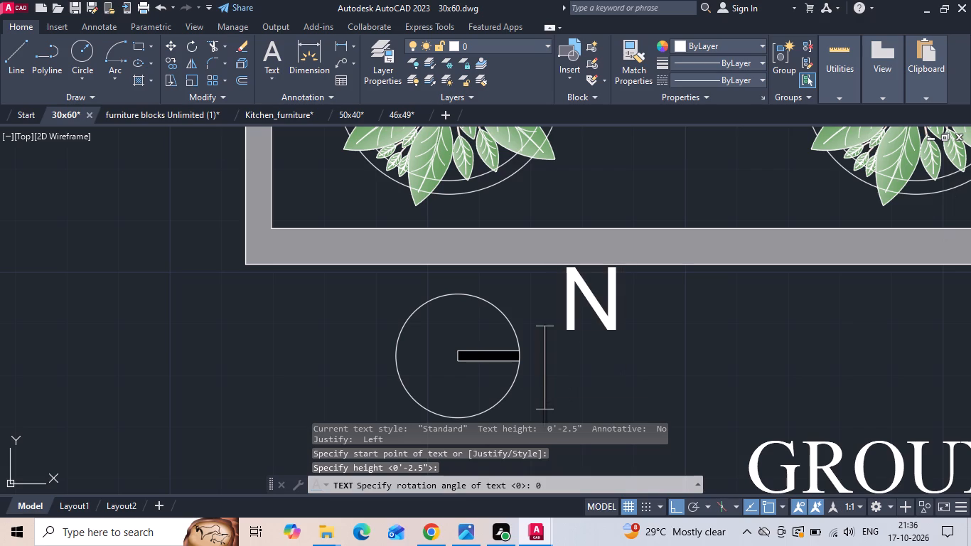
key("Escape")
Move the N diagonally, with ortho off, so it sits next to the outer end of the black bar.
left_click_drag(683, 323, 608, 308)
left_click(562, 290)
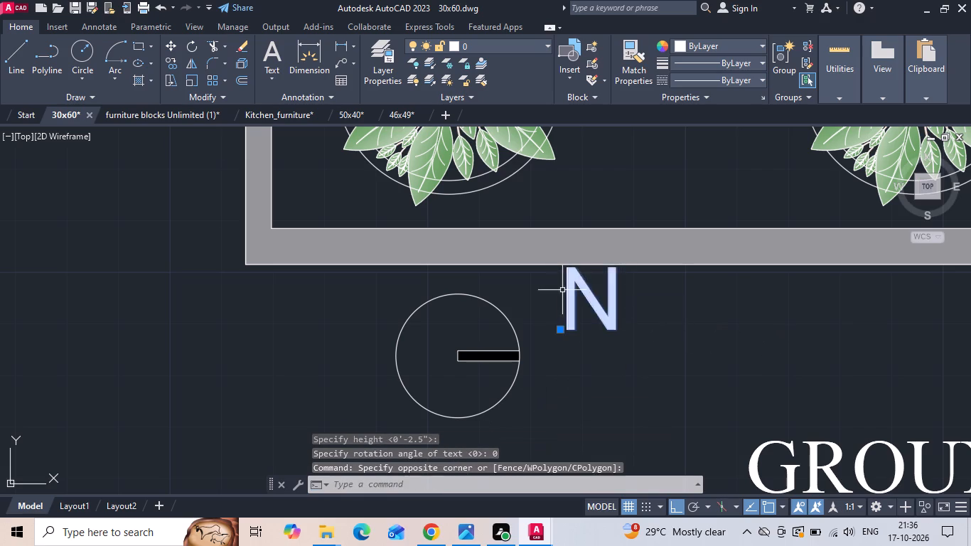
right_click(562, 290)
left_click(596, 254)
left_click_drag(583, 318, 574, 341)
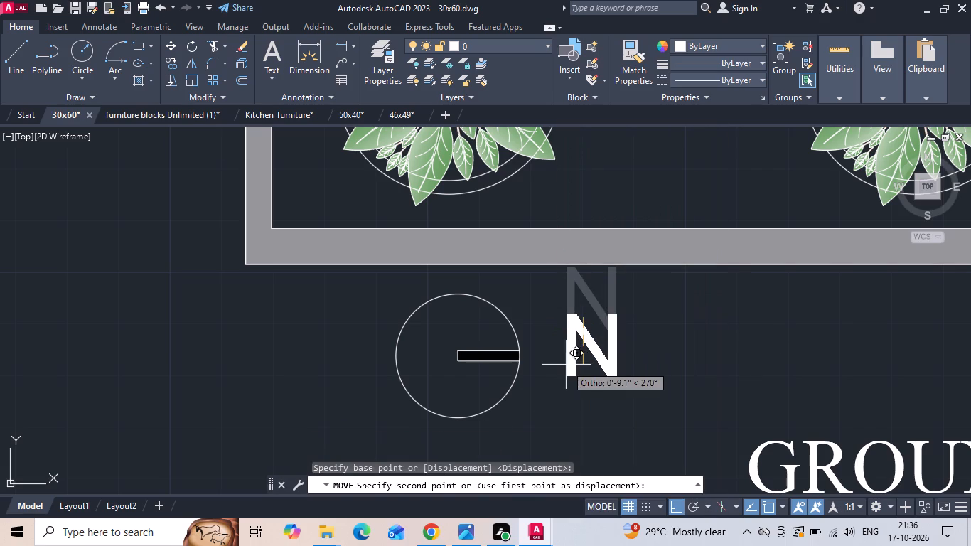
key("F8")
left_click(543, 378)
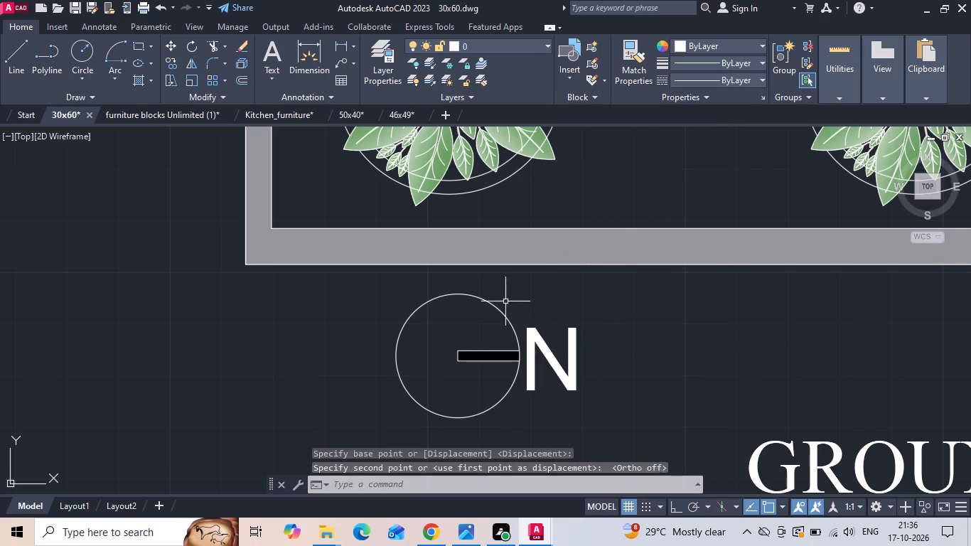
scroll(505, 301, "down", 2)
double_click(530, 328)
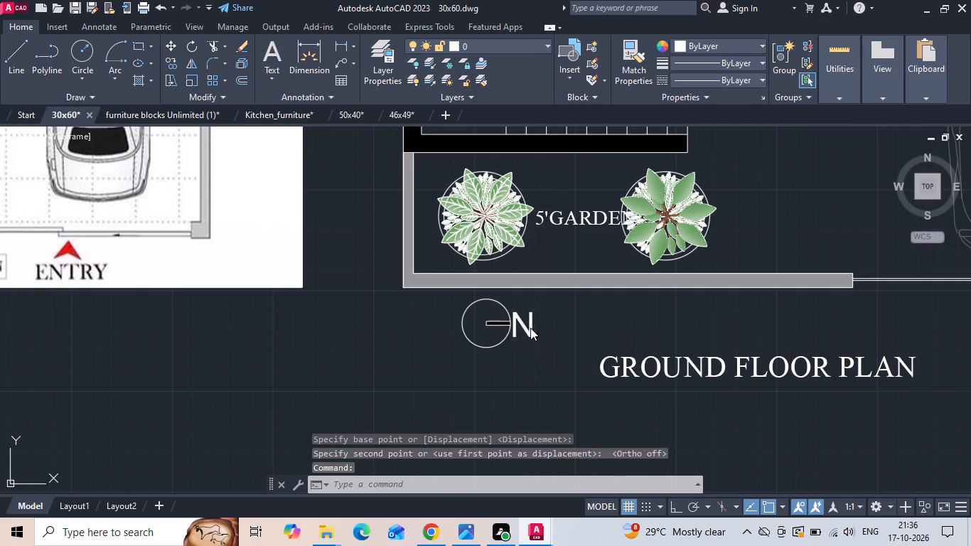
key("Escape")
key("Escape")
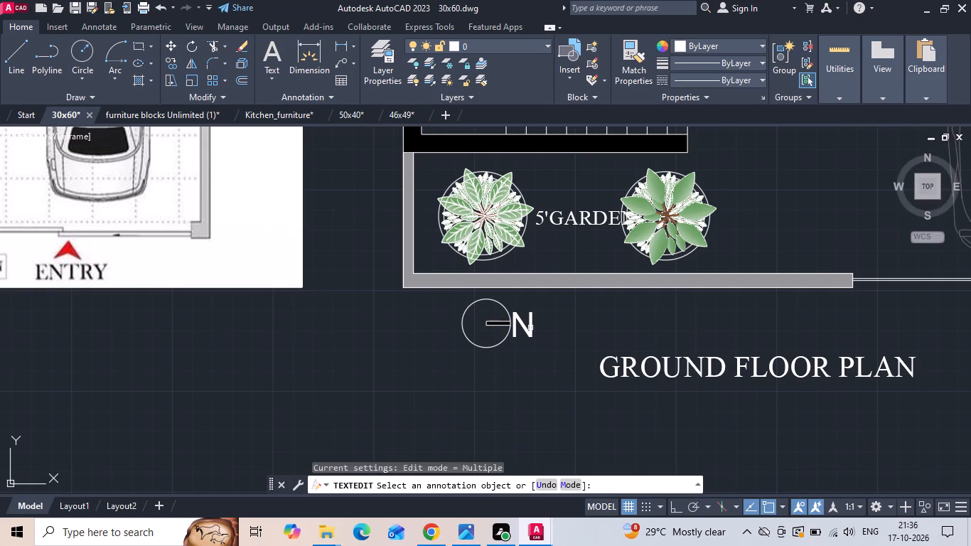
Scale the N down about its centre so it is clearly smaller than the direction circle.
left_click(530, 328)
right_click(530, 326)
left_click(551, 294)
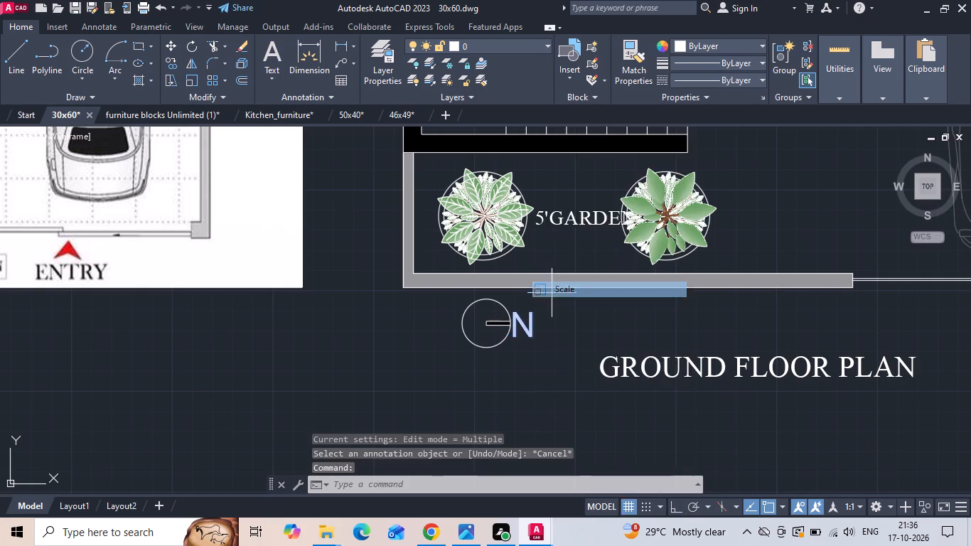
scroll(527, 338, "up", 2)
left_click(505, 299)
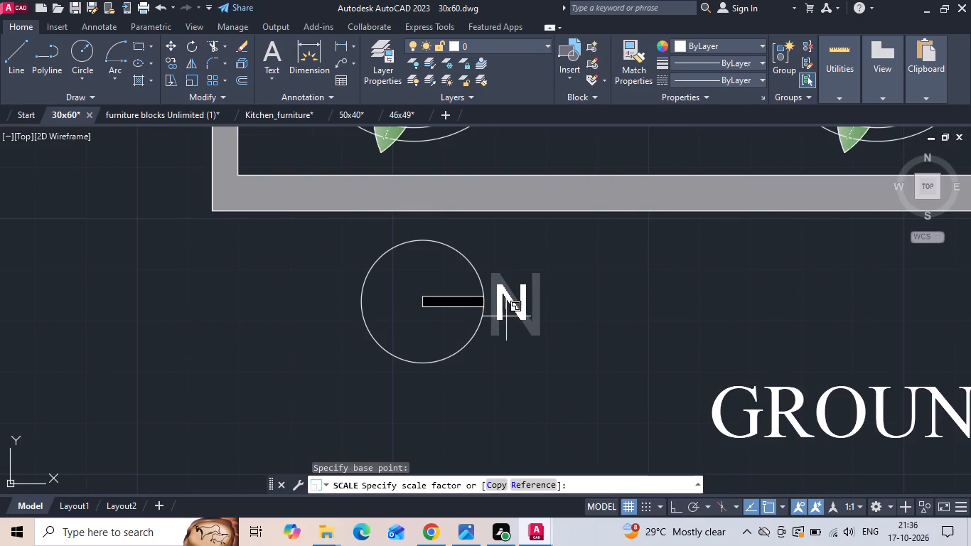
left_click(506, 316)
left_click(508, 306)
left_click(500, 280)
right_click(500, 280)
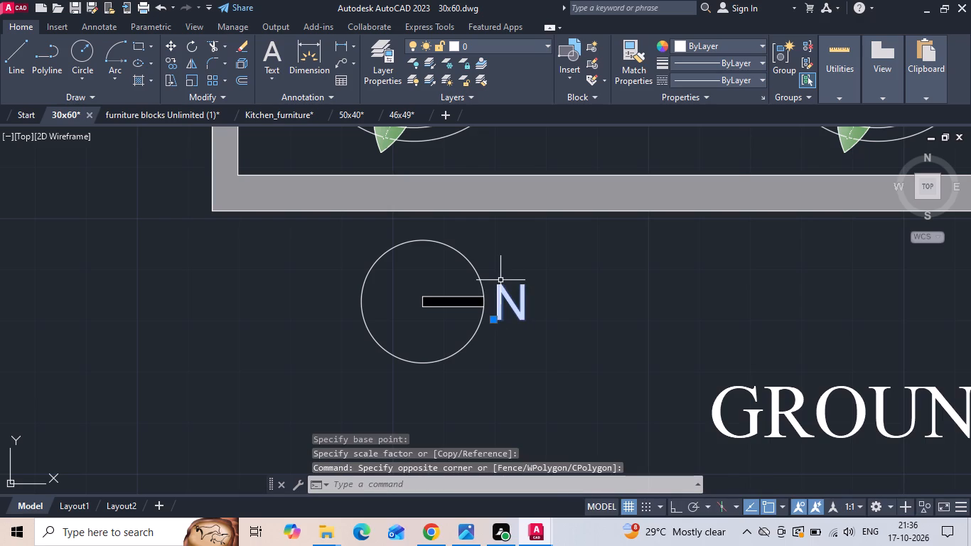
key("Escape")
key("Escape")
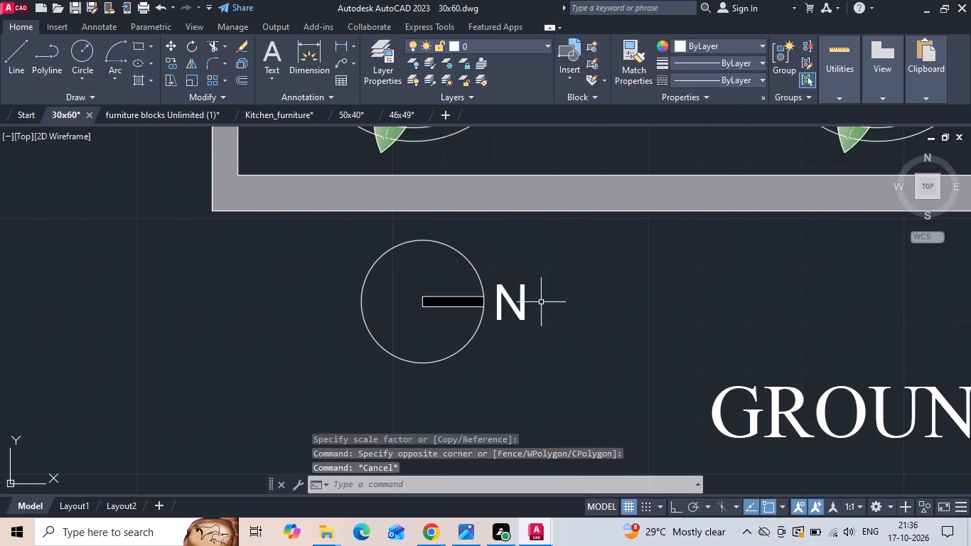
Copy the GROUND FLOOR PLAN title to just above the original, level with the direction symbol.
scroll(516, 287, "down", 2)
left_click(670, 335)
right_click(648, 302)
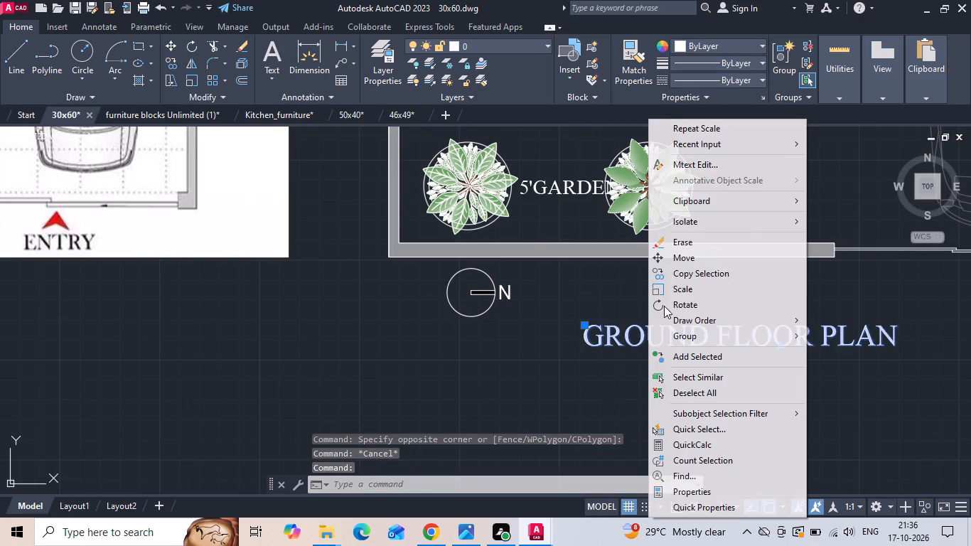
left_click(689, 273)
left_click(715, 401)
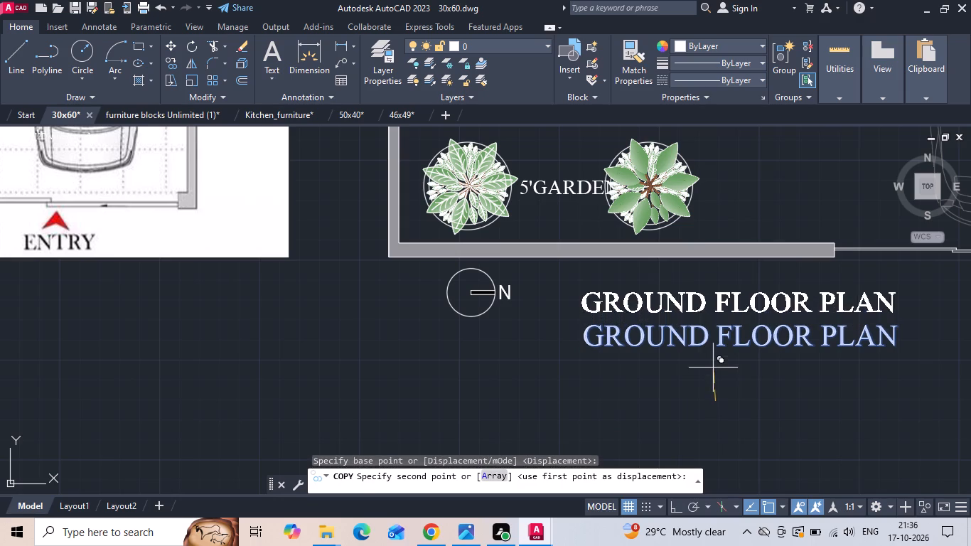
left_click(713, 363)
key("Escape")
Replace the upper copy's text with EAST FACING PLAN.
double_click(692, 291)
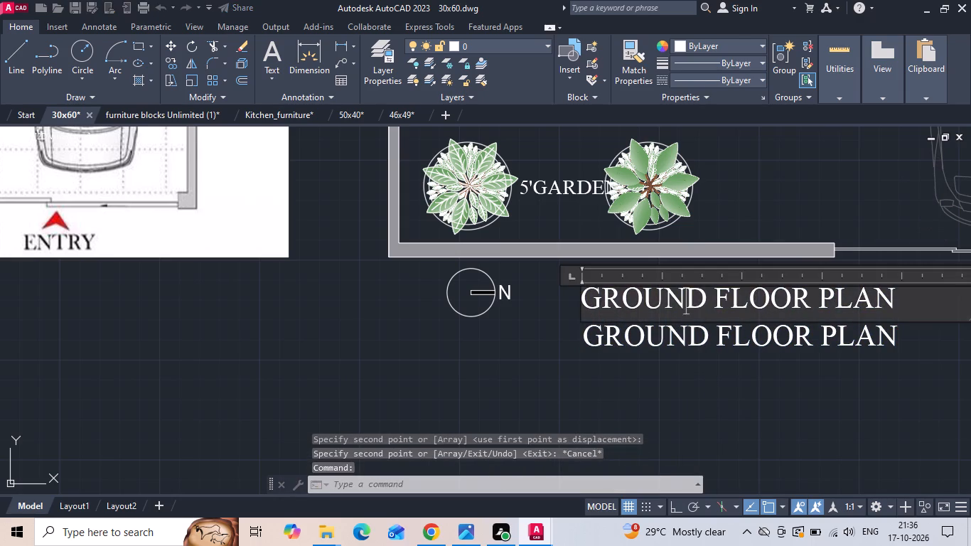
left_click_drag(899, 296, 535, 314)
key("BackSpace")
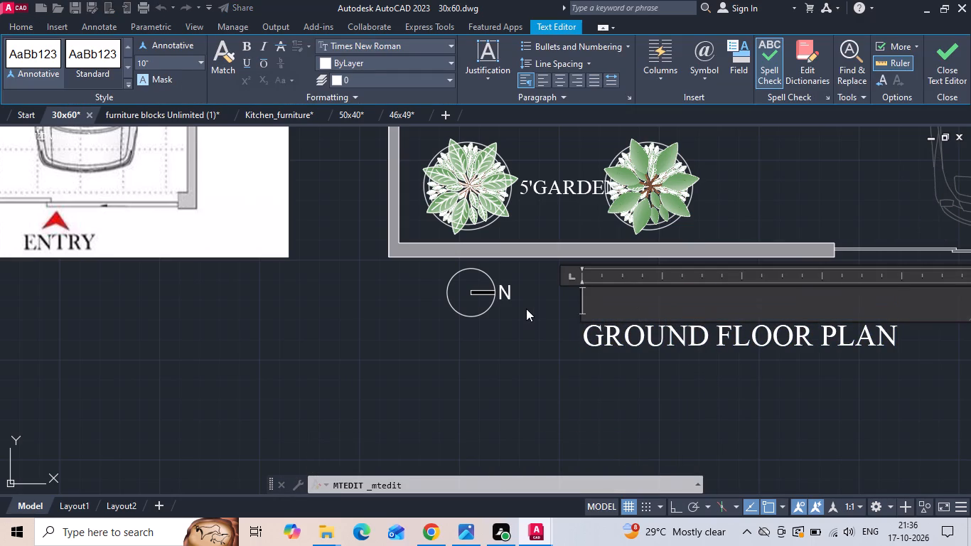
type("EAST FAC")
scroll(528, 309, "down", 2)
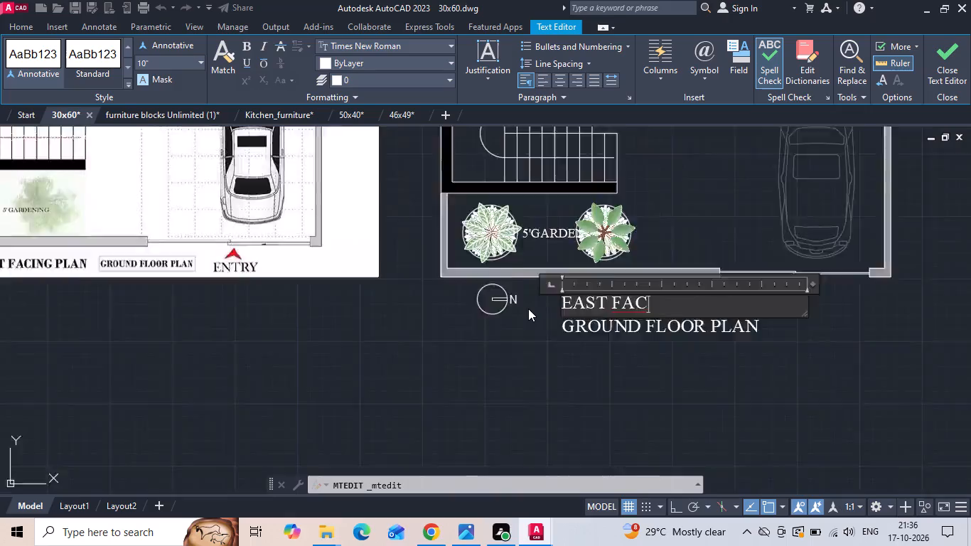
scroll(529, 309, "up", 1)
middle_click_drag(543, 313, 653, 349)
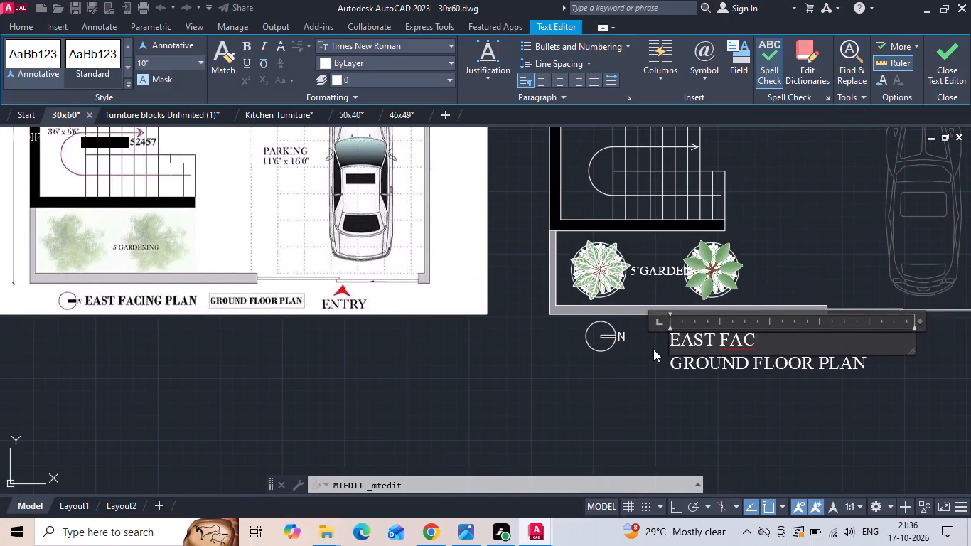
type("ING PLAN")
Set the text height of the EAST FACING PLAN title to 8".
key("ctrl+a")
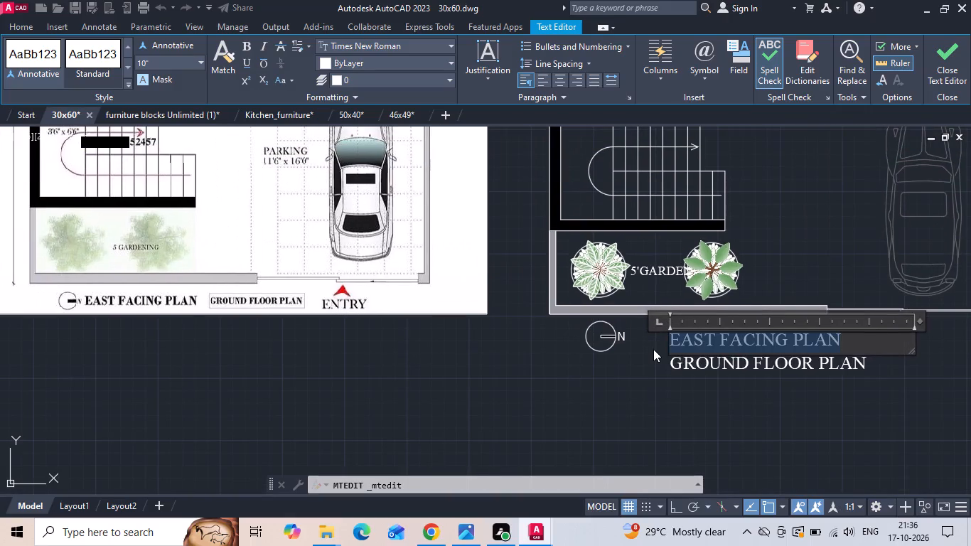
left_click(156, 63)
key("BackSpace")
type("8\"")
key("Return")
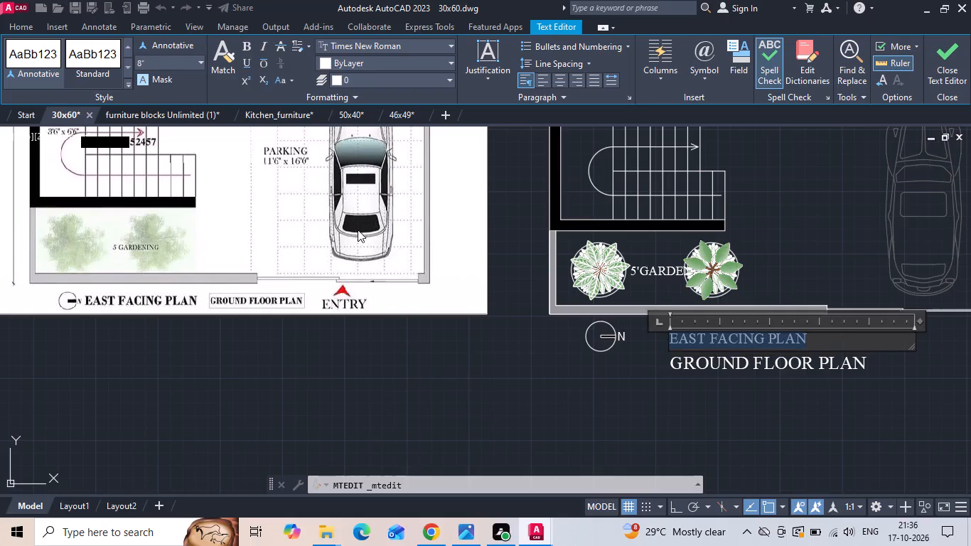
left_click(522, 360)
Move the EAST FACING PLAN title close beside the N of the direction symbol.
left_click(692, 338)
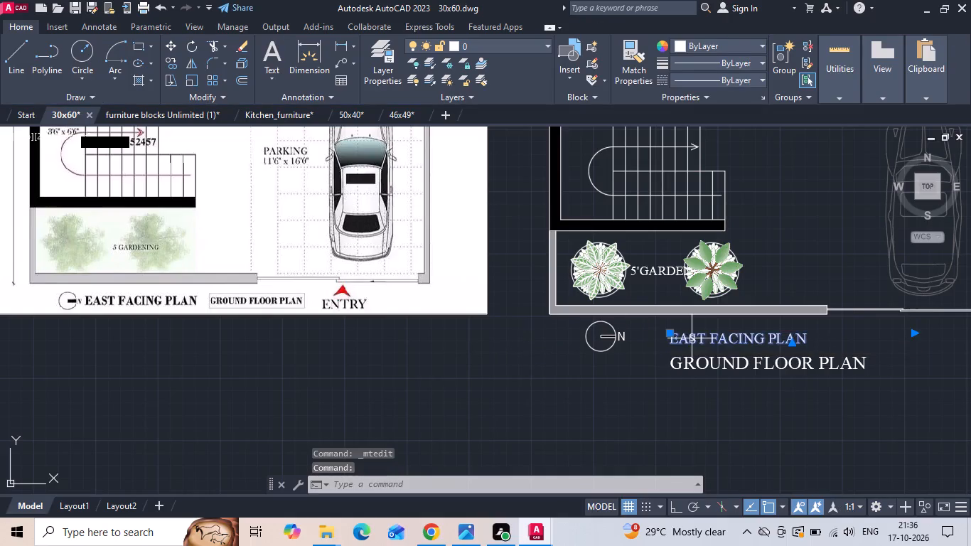
right_click(692, 338)
left_click(731, 258)
scroll(730, 368, "up", 1)
left_click_drag(746, 439, 736, 444)
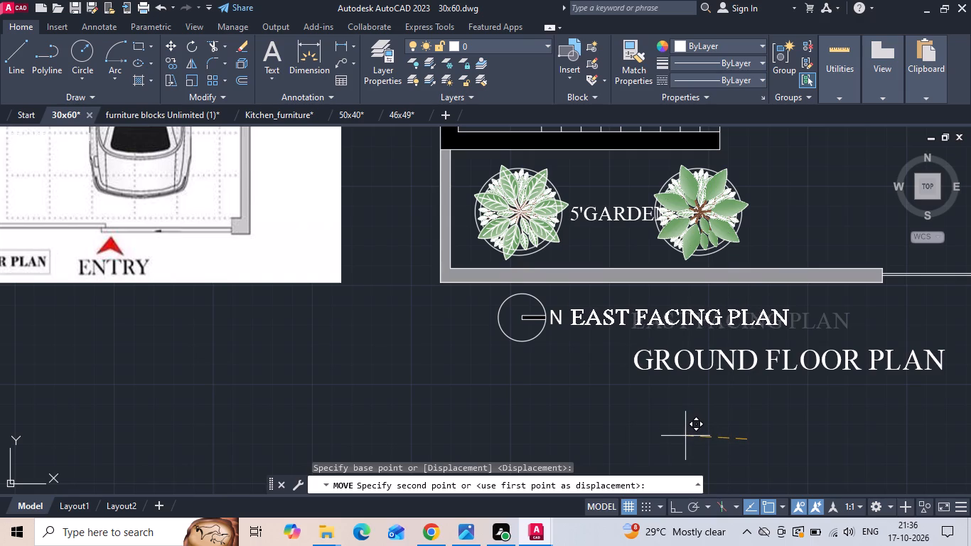
left_click(685, 436)
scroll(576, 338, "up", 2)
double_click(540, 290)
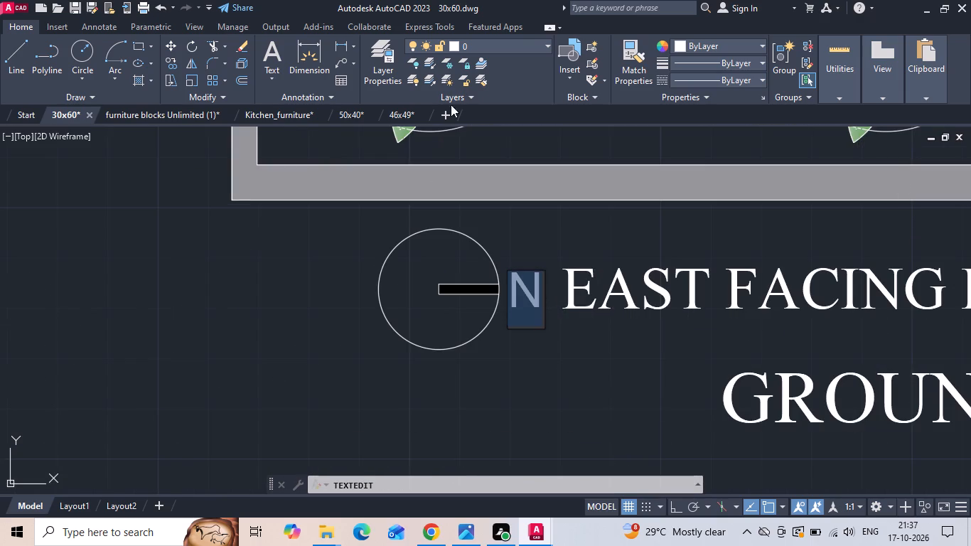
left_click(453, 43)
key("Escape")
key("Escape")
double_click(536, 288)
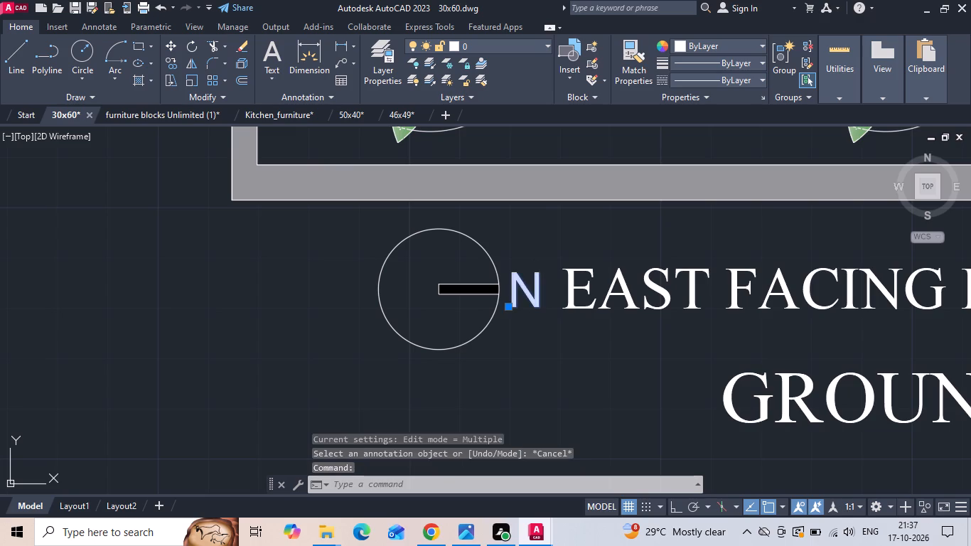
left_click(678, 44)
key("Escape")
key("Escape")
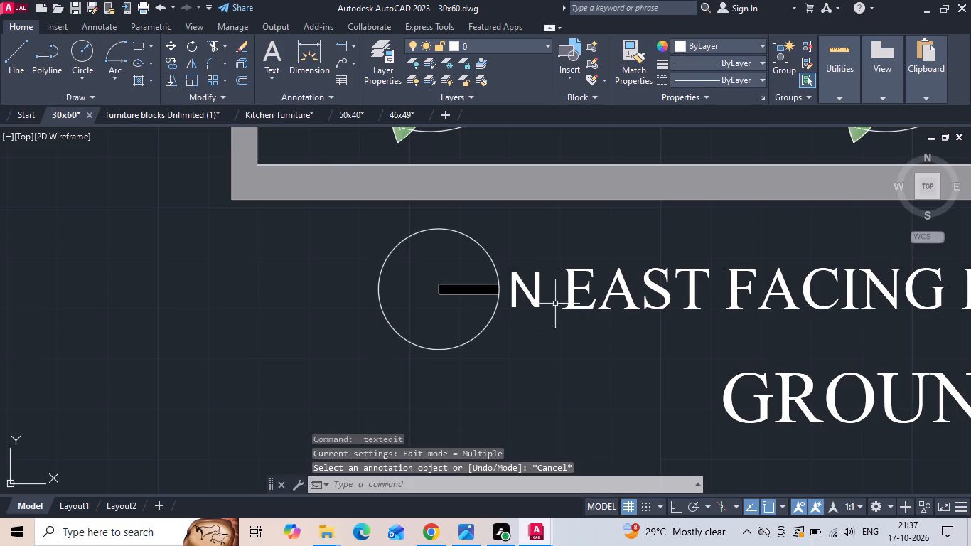
Draw a short freehand line in the empty space below the direction symbol's circle.
type("L")
key("space")
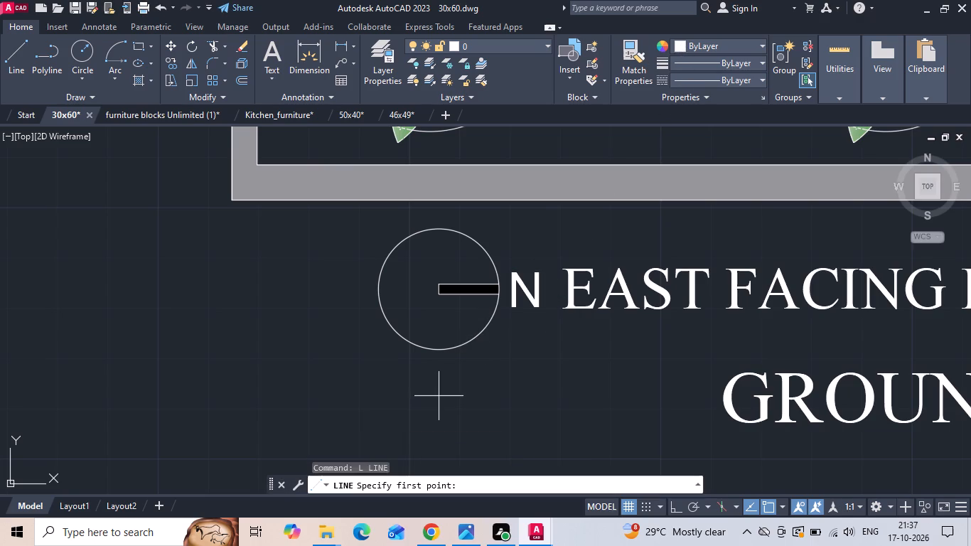
left_click(438, 397)
left_click(313, 384)
key("Escape")
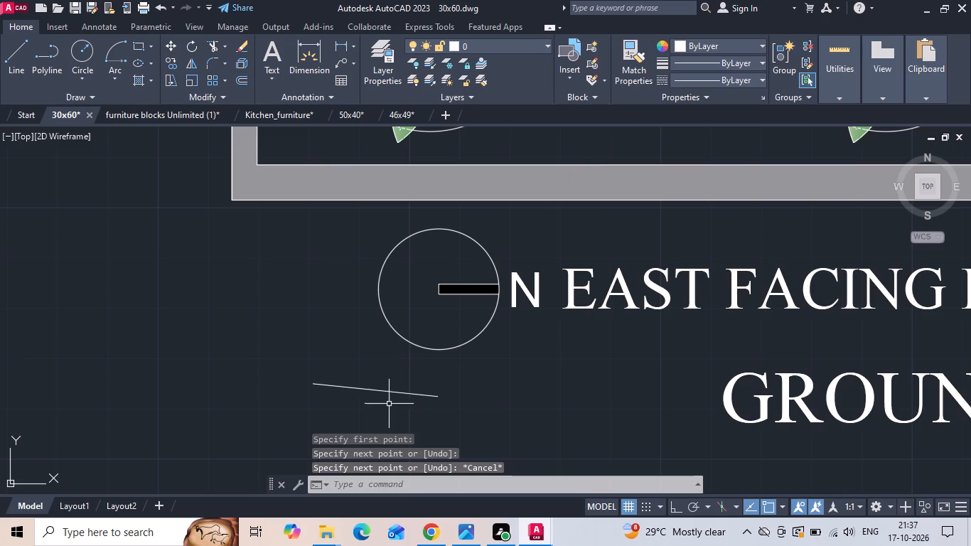
Set the colour of the short line below the direction symbol to red.
left_click_drag(380, 410, 371, 397)
left_click(360, 370)
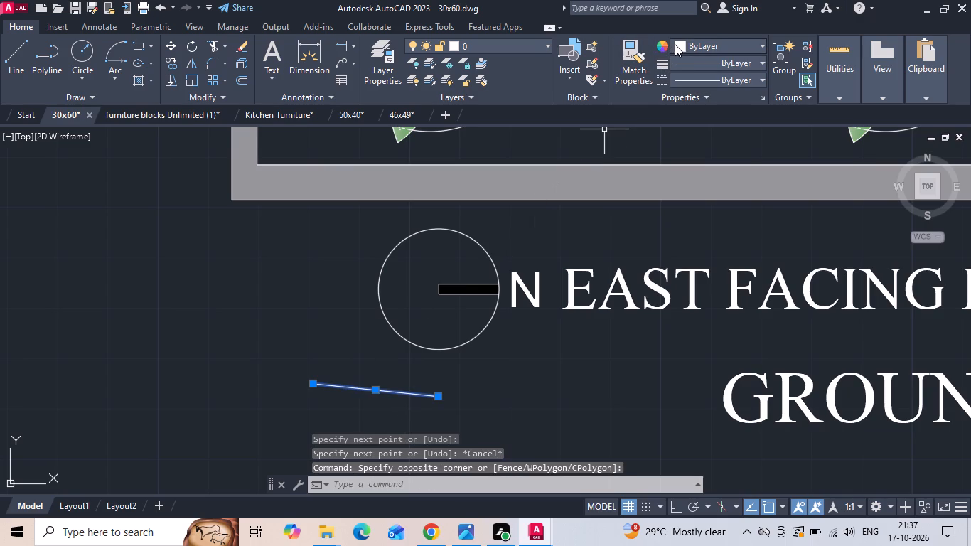
left_click(676, 44)
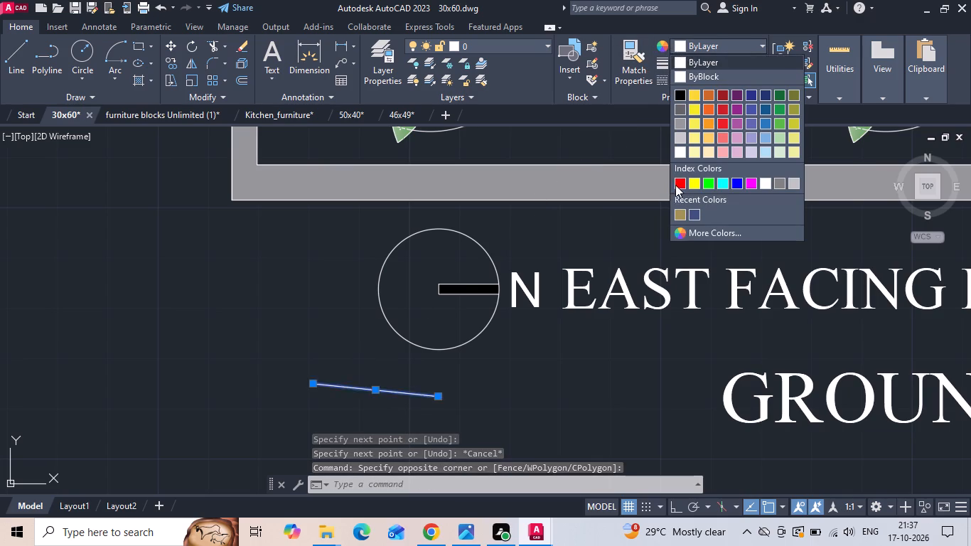
left_click(676, 184)
key("Escape")
Match the properties of the red line onto the N of the direction symbol.
left_click(631, 60)
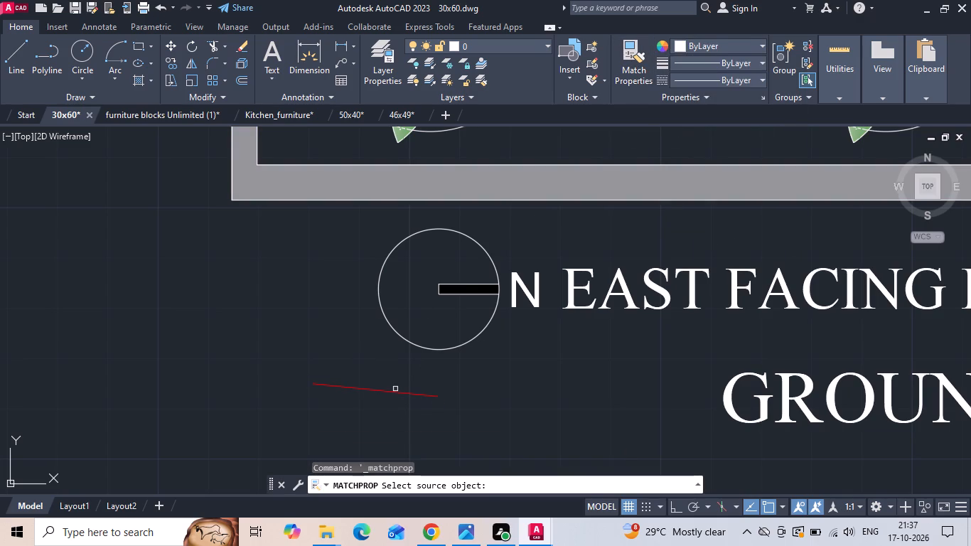
left_click(392, 393)
left_click_drag(522, 315, 522, 309)
left_click(510, 249)
key("Escape")
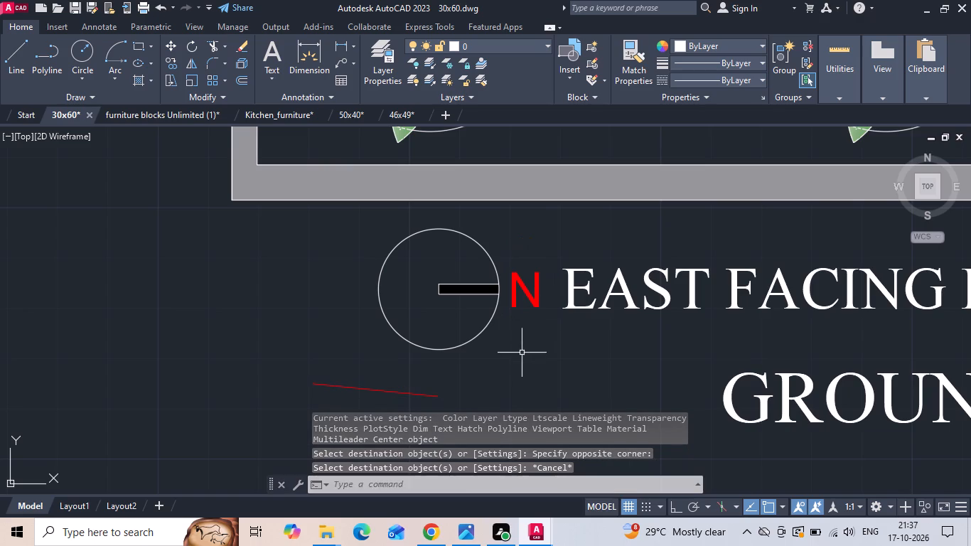
Delete the red helper line below the direction symbol.
left_click_drag(517, 358, 473, 386)
left_click(395, 392)
left_click(395, 392)
left_click(368, 398)
left_click(365, 393)
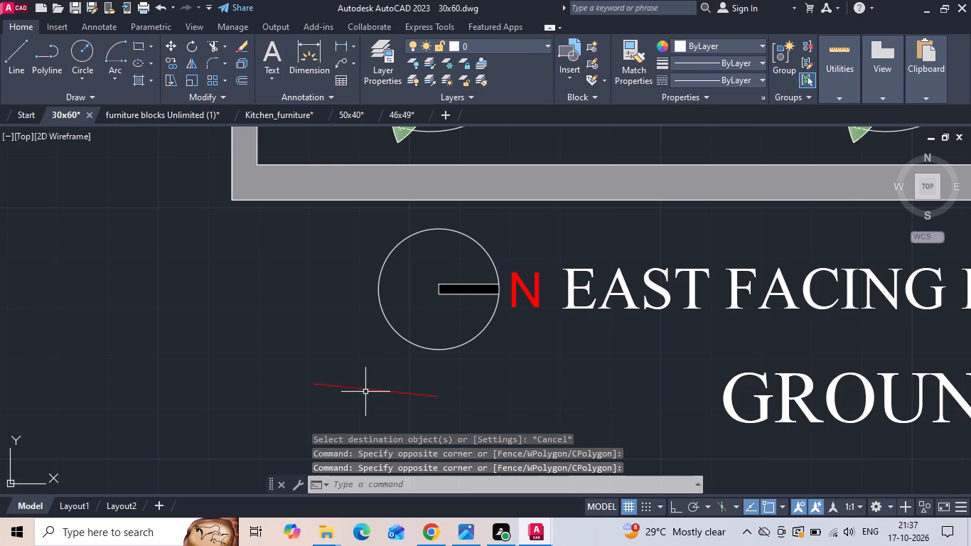
left_click_drag(357, 363, 344, 391)
left_click(332, 397)
key("Delete")
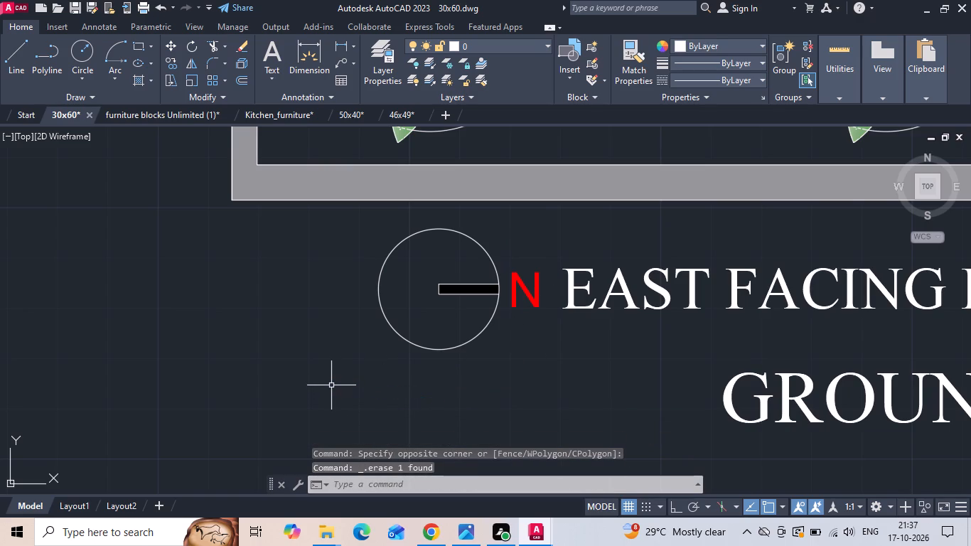
Save the 30x60 drawing.
key("ctrl+s")
scroll(374, 402, "down", 2)
scroll(513, 400, "down", 3)
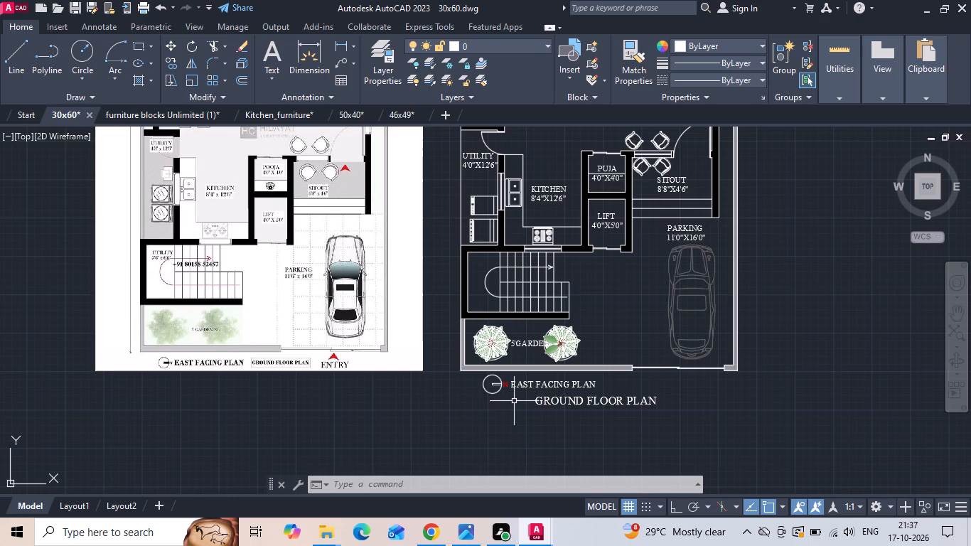
key("ctrl+s")
Draw a horizontal base of two consecutive 1' line segments below the gate, beyond the end of the GROUND FLOOR PLAN title.
scroll(682, 407, "up", 1)
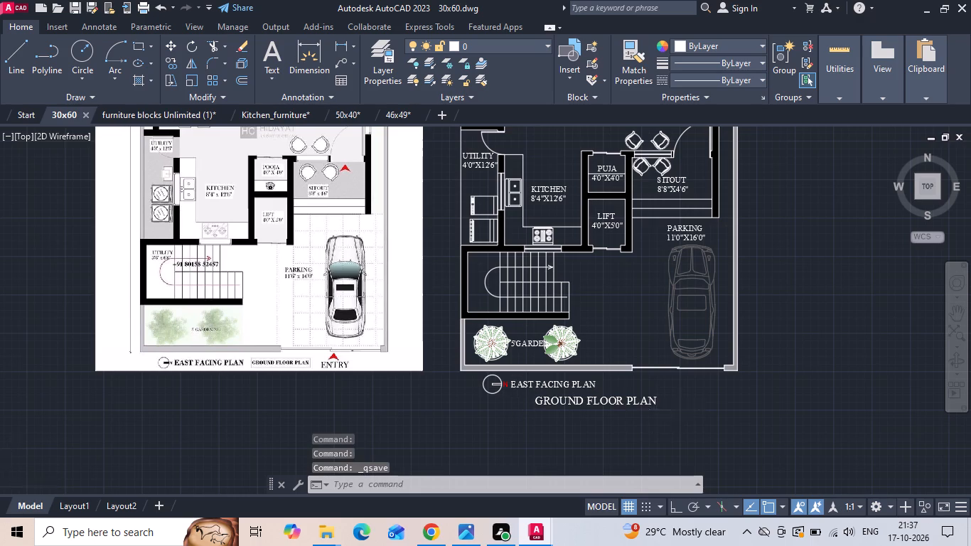
scroll(682, 407, "up", 1)
middle_click_drag(680, 405, 420, 392)
scroll(448, 387, "up", 2)
type("L")
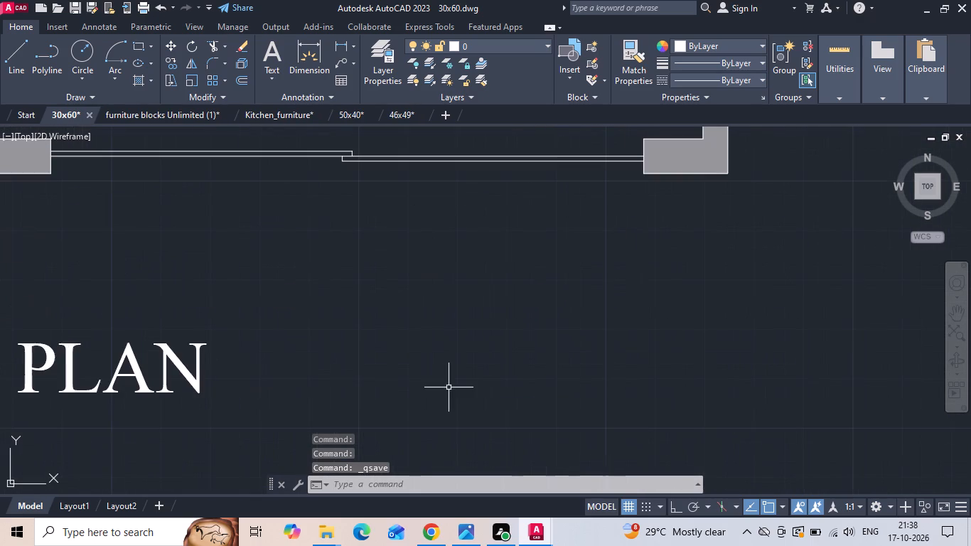
key("space")
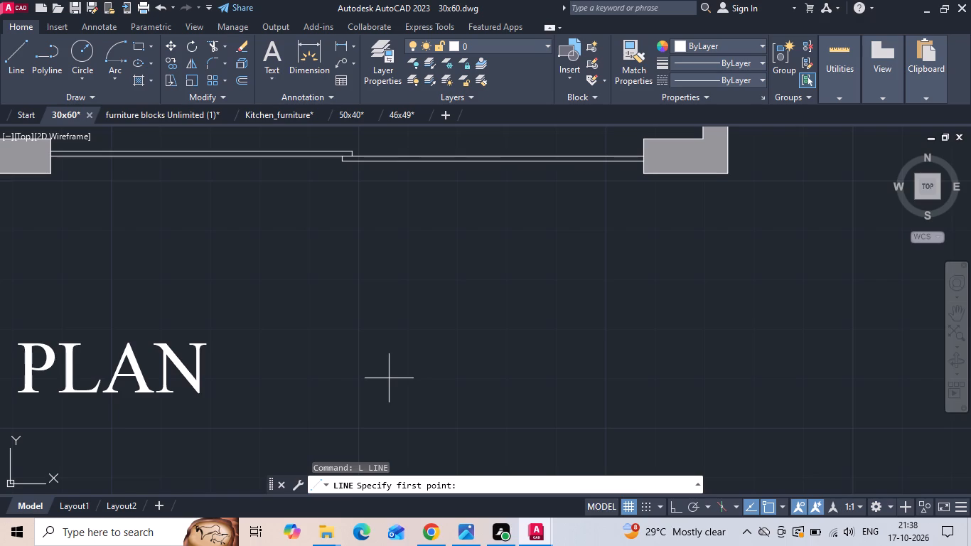
key("F8")
left_click_drag(389, 378, 409, 383)
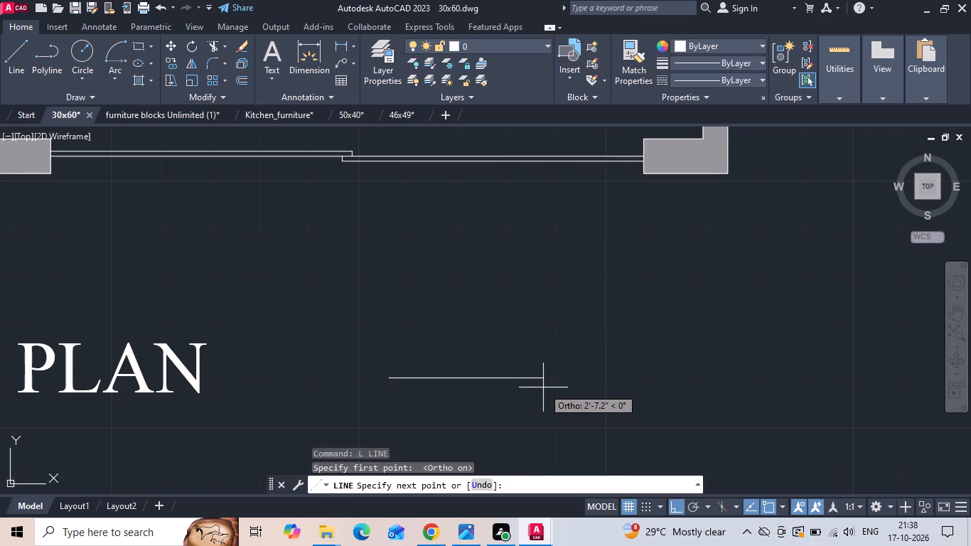
type("1'")
key("Return")
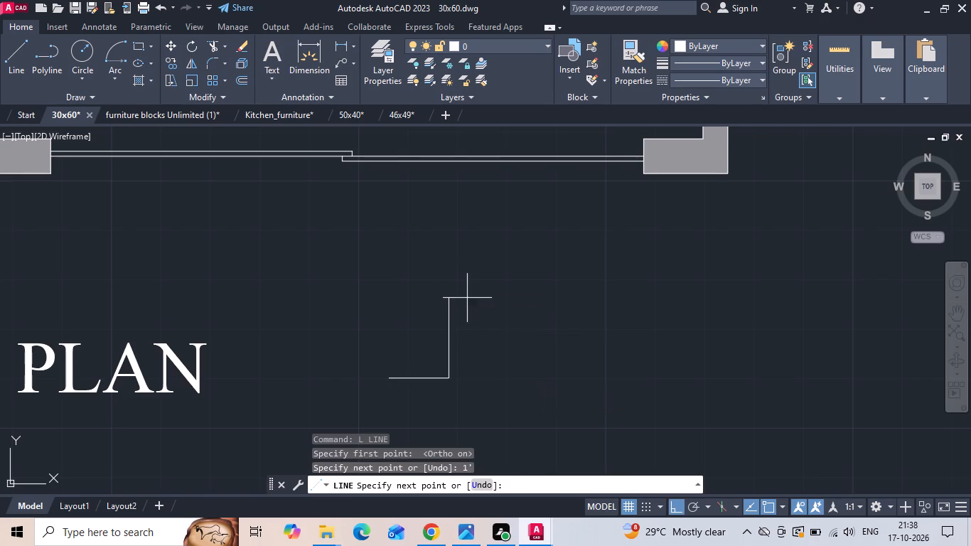
key("1")
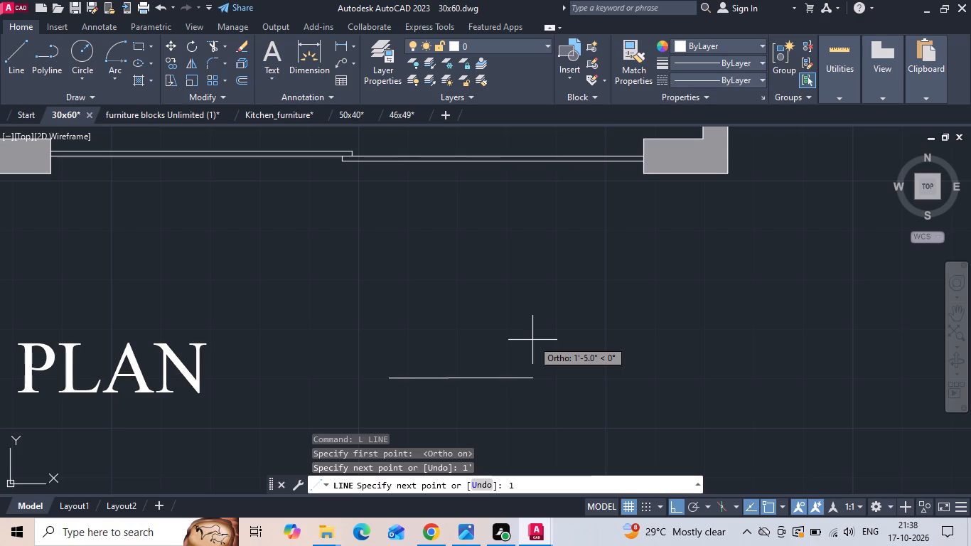
key("apostrophe")
key("Return")
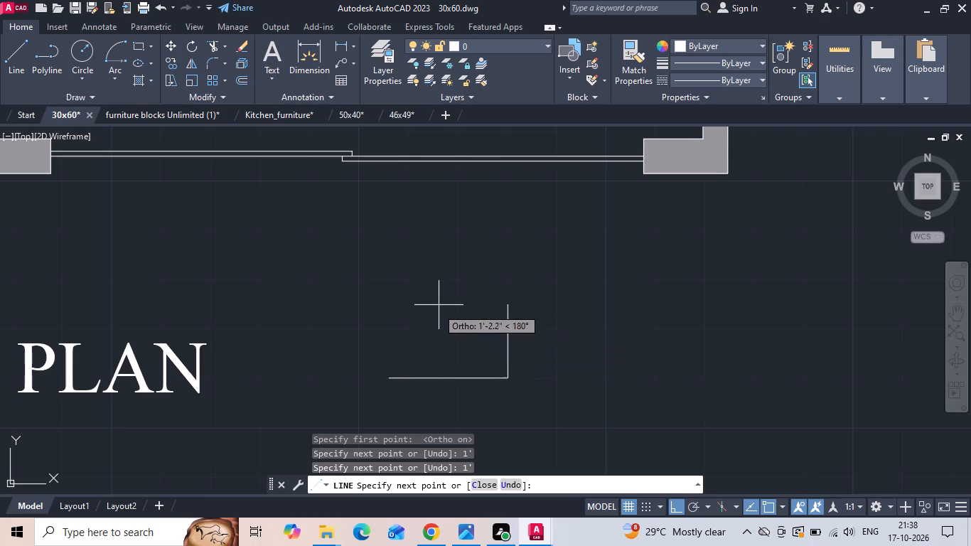
key("Escape")
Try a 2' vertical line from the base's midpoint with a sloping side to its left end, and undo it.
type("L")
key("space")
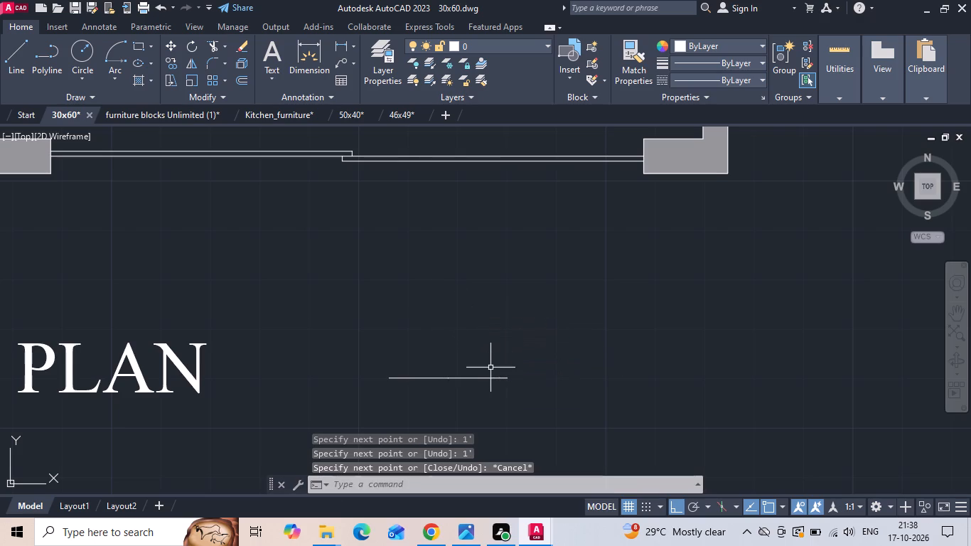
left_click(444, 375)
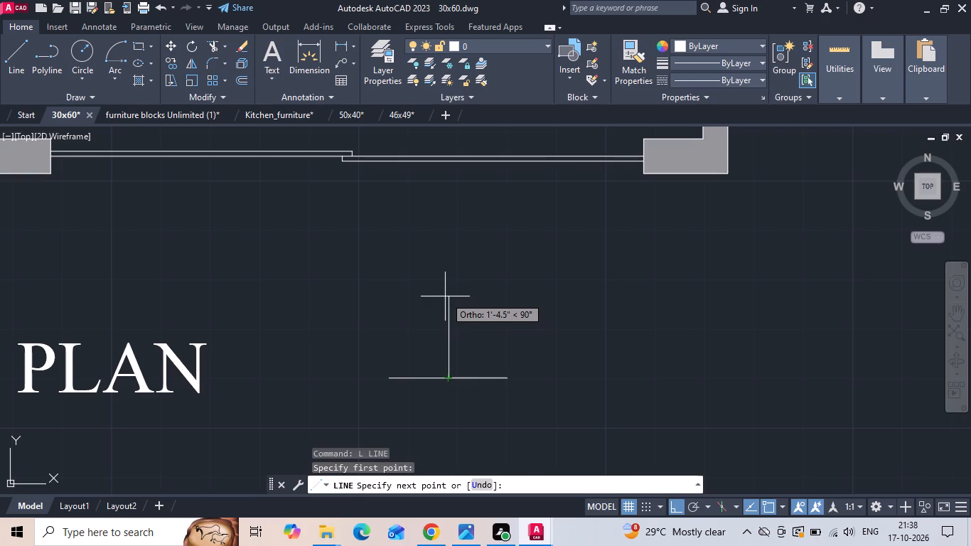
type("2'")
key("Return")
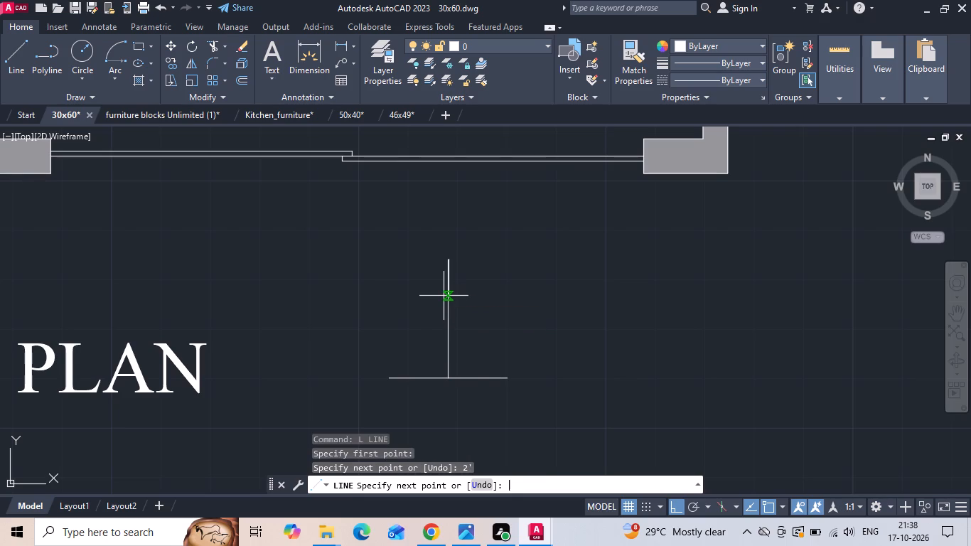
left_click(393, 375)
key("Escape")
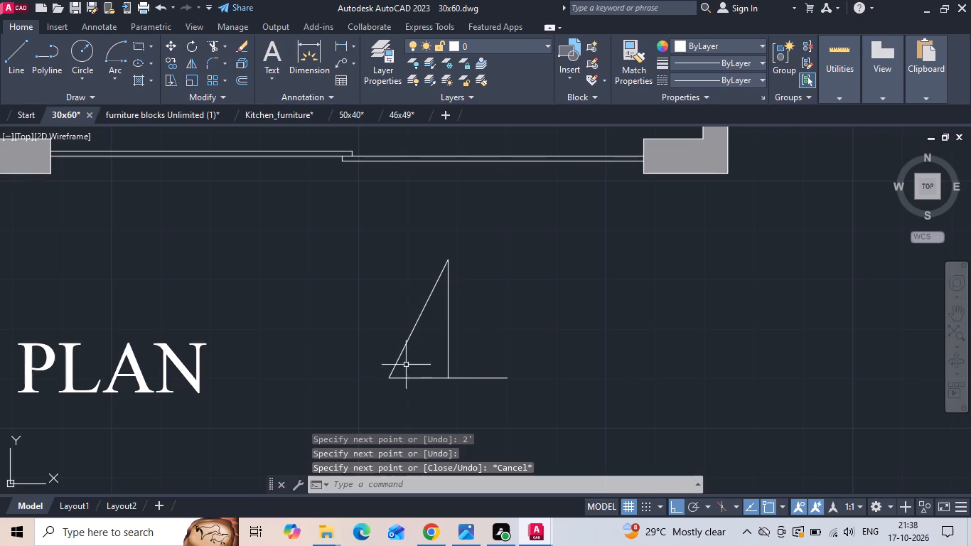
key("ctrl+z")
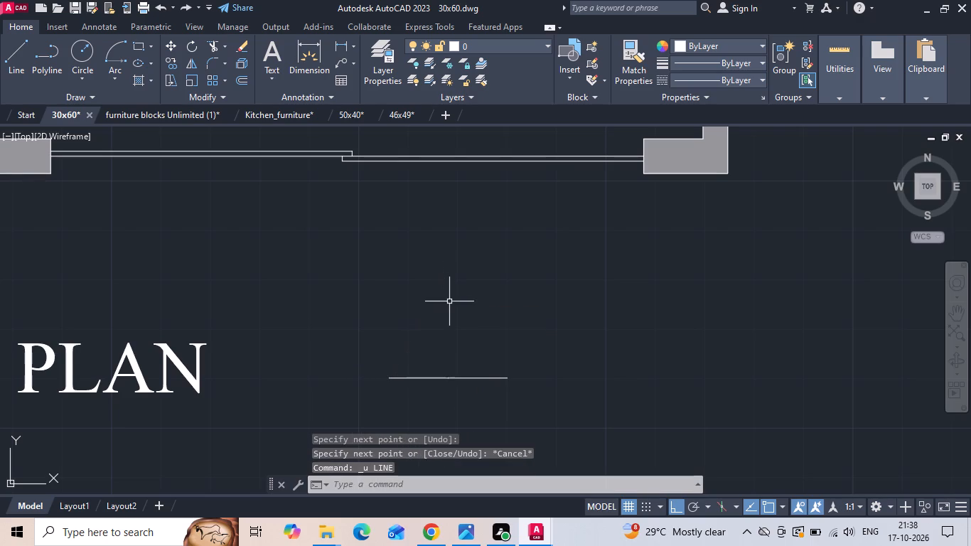
Draw a 1'6" vertical line up from the base's midpoint and a sloping line from its top to the base's left end.
type("L")
key("space")
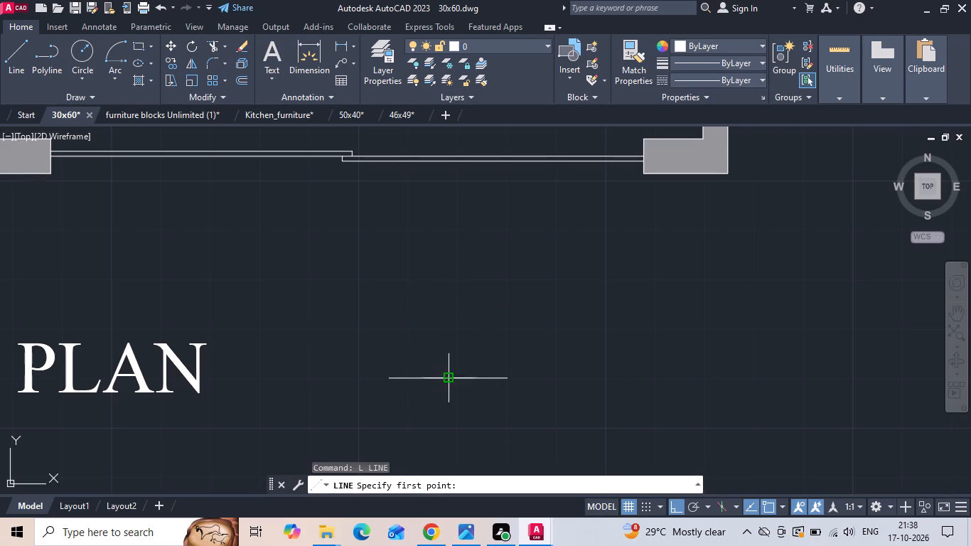
left_click_drag(446, 377, 446, 370)
type("1'6")
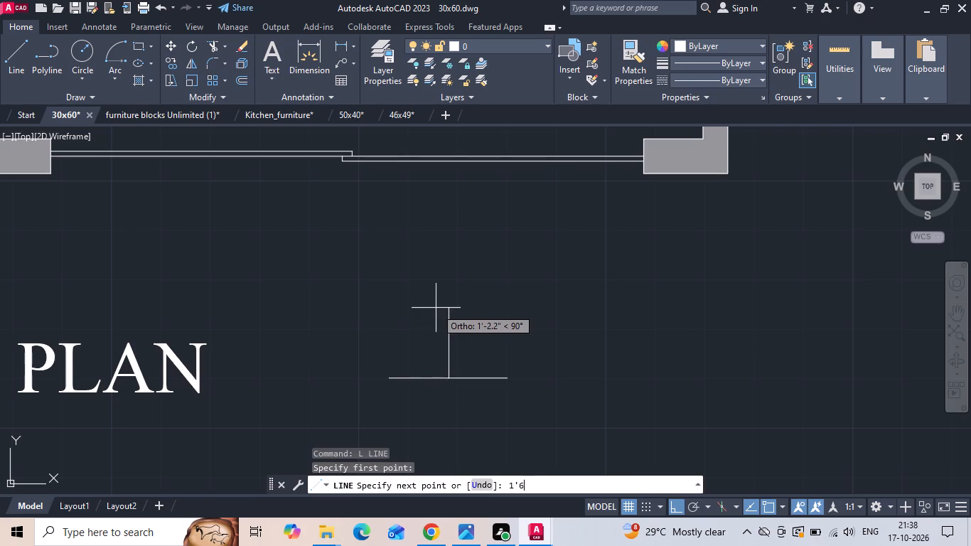
key("Return")
left_click(392, 376)
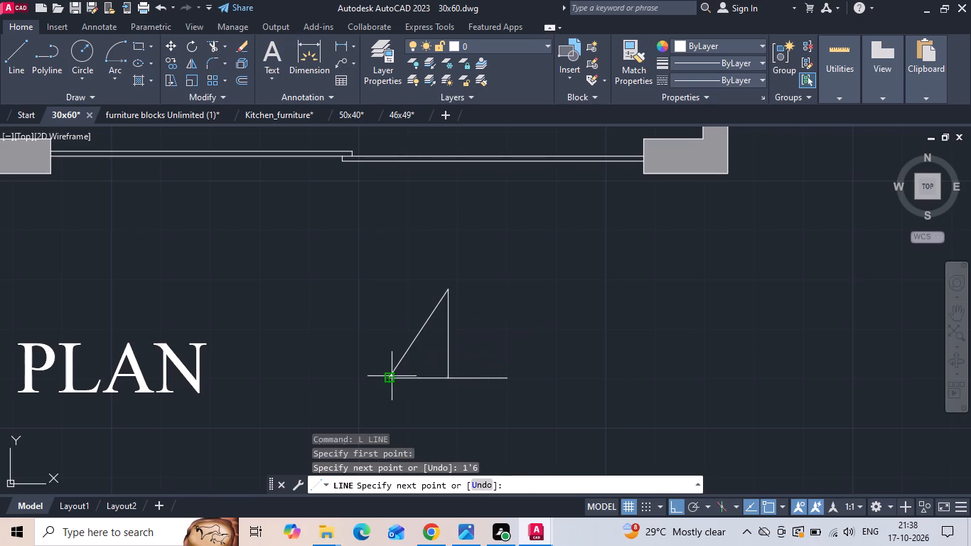
key("Escape")
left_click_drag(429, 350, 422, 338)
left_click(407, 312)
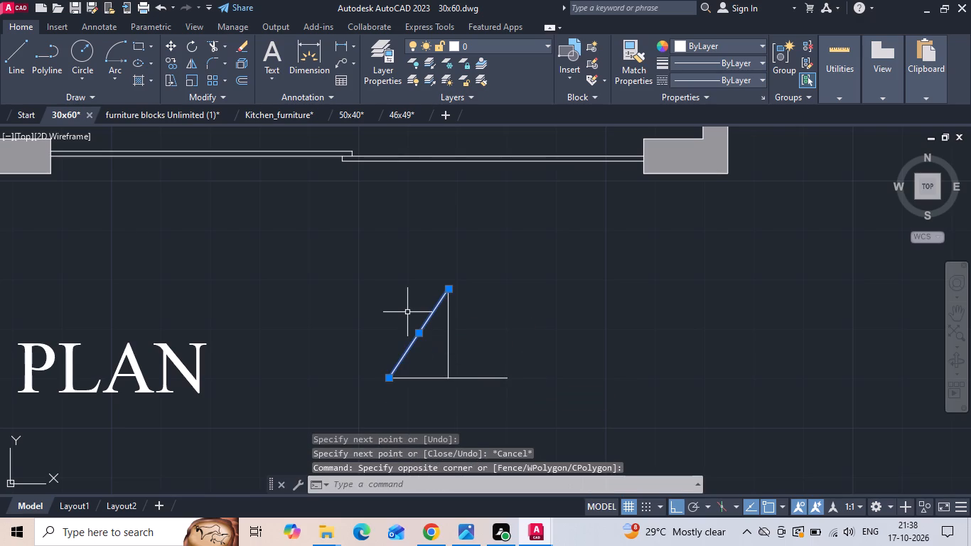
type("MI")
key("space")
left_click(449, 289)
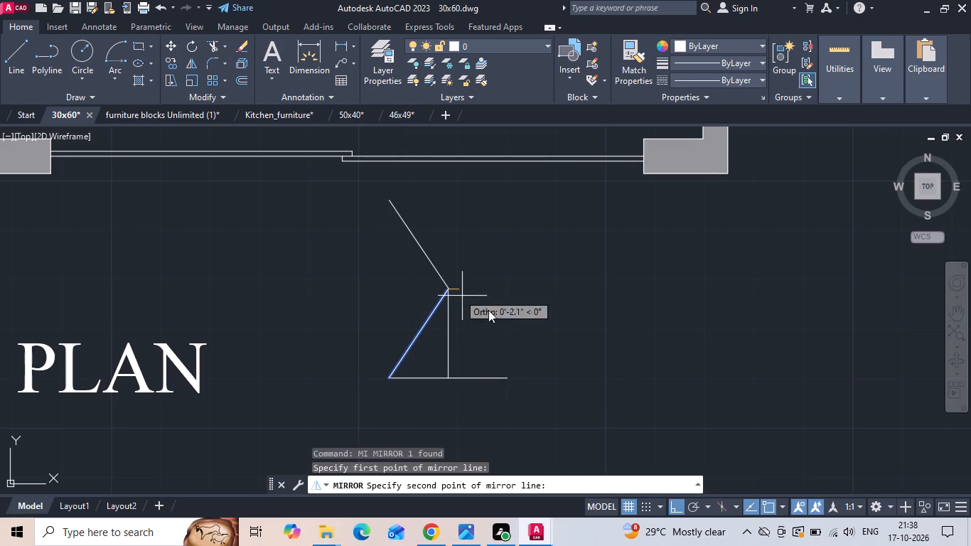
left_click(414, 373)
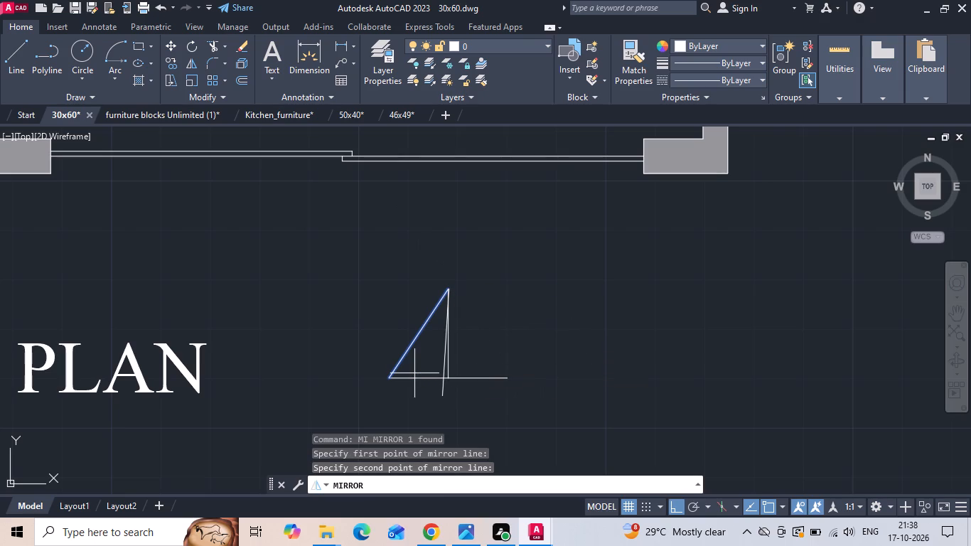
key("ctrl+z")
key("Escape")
Mirror the sloping side about the vertical centre line, keeping the original, to close the triangle.
left_click_drag(432, 338, 413, 325)
left_click(395, 306)
type("MI")
key("space")
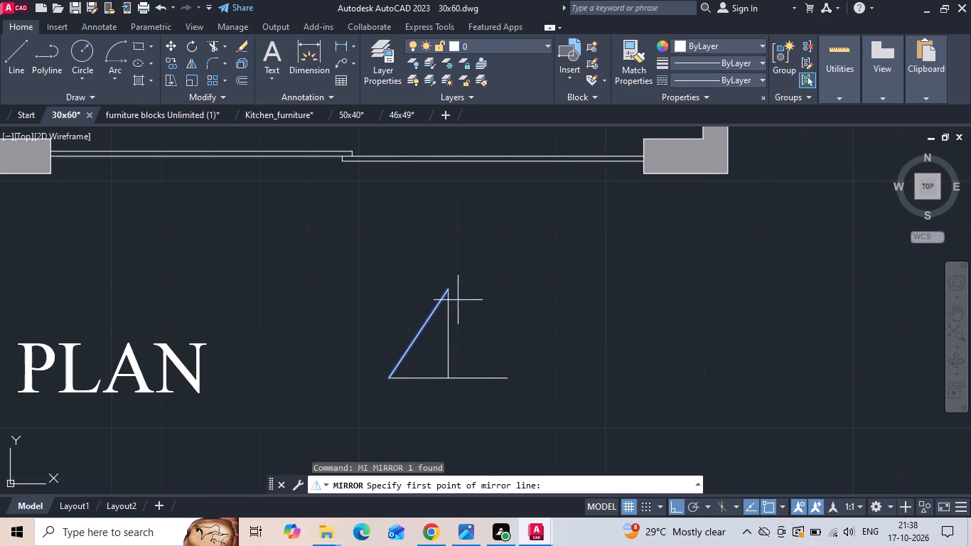
left_click(446, 290)
left_click(485, 360)
key("n")
key("n")
key("n")
key("n")
key("n")
key("n")
key("n")
key("n")
key("n")
key("n")
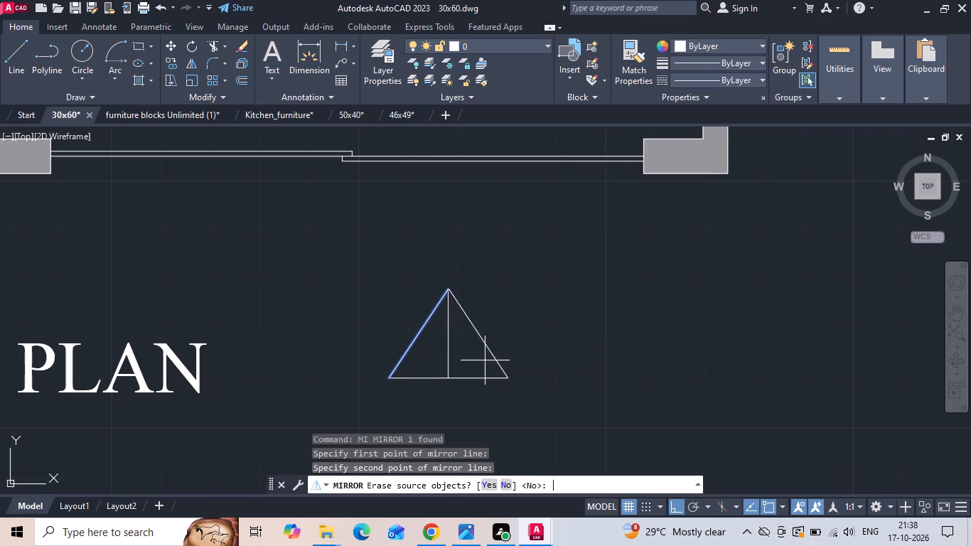
key("space")
key("space")
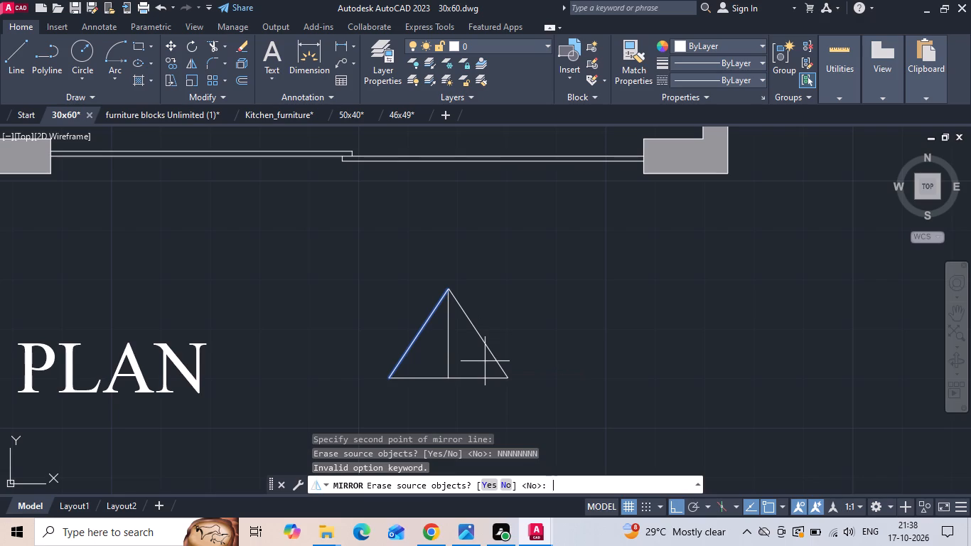
Stretch the inner end of the right base segment 6" up along the centre line.
left_click(479, 378)
scroll(463, 387, "up", 2)
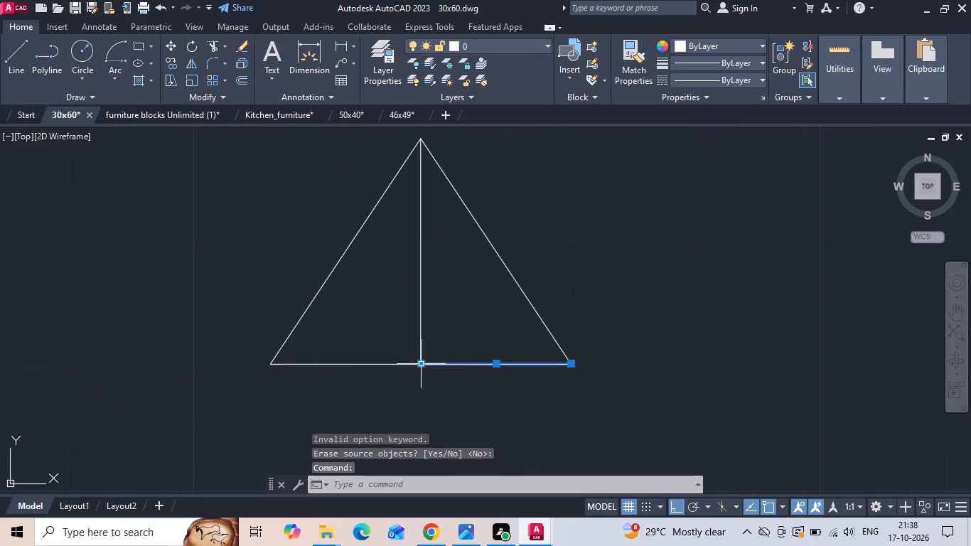
left_click(421, 365)
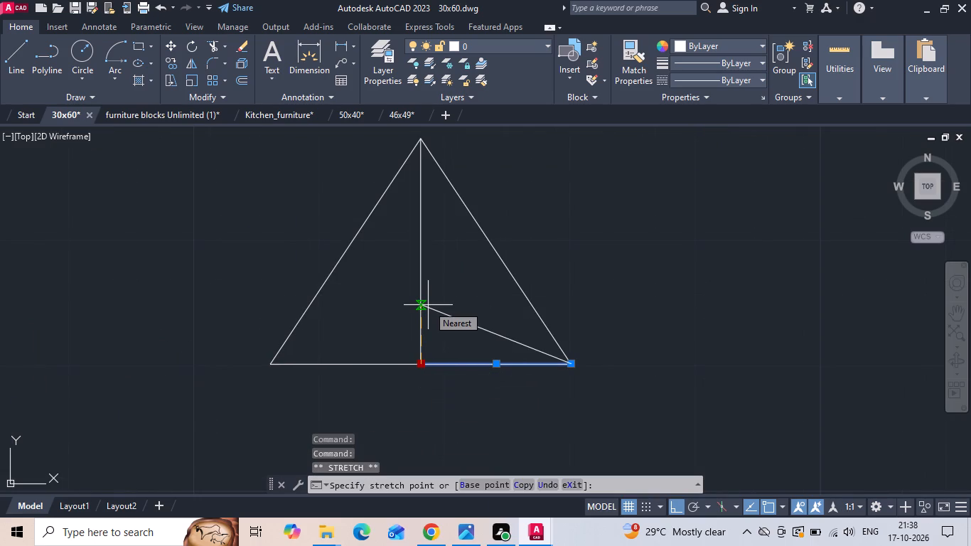
type("6")
key("space")
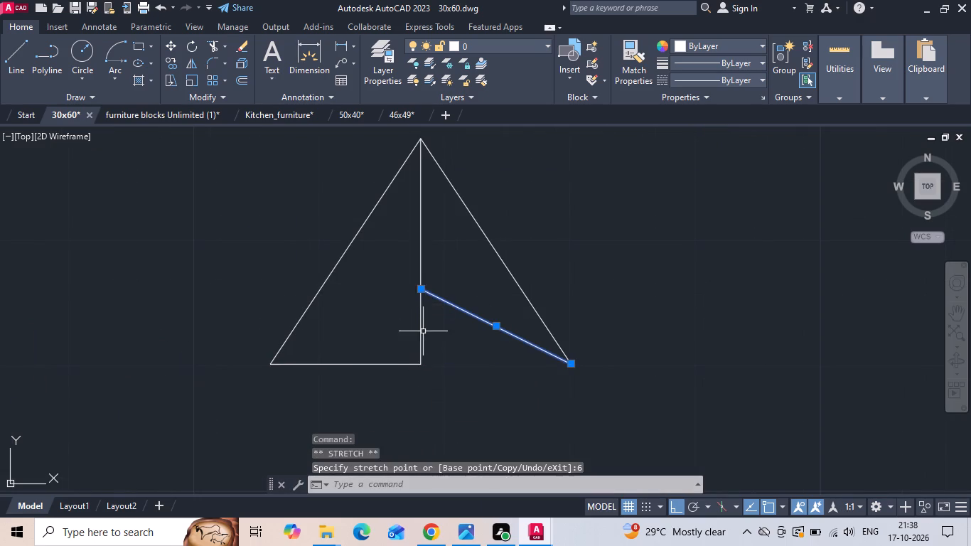
key("Escape")
Stretch the inner end of the left base segment up to the raised end of the right one.
left_click(393, 364)
left_click(421, 365)
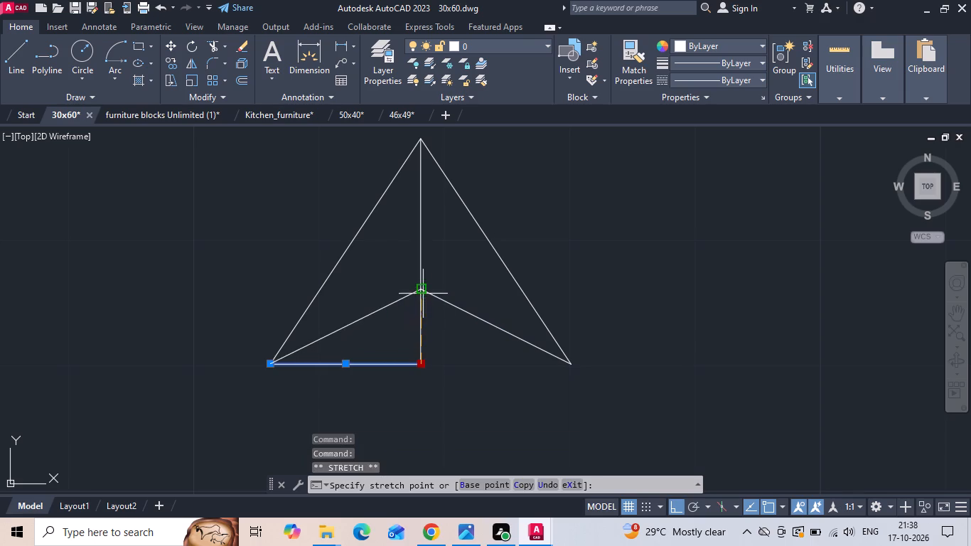
left_click(423, 290)
key("Escape")
Trim away the arrowhead's vertical centre line, both below and above the notch, leaving only the four-sided outline.
type("TR")
key("space")
left_click_drag(434, 355, 404, 337)
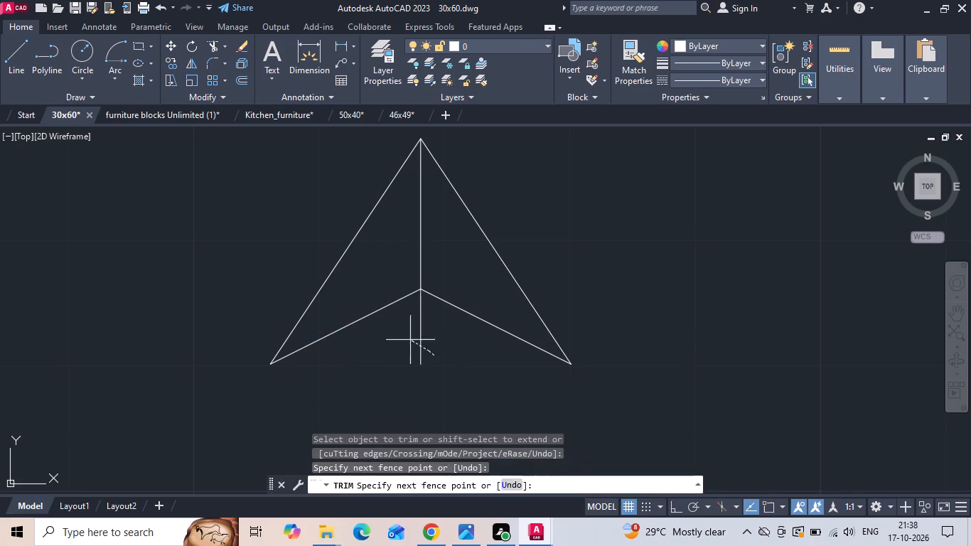
left_click_drag(404, 337, 399, 333)
left_click_drag(405, 272, 432, 250)
key("Escape")
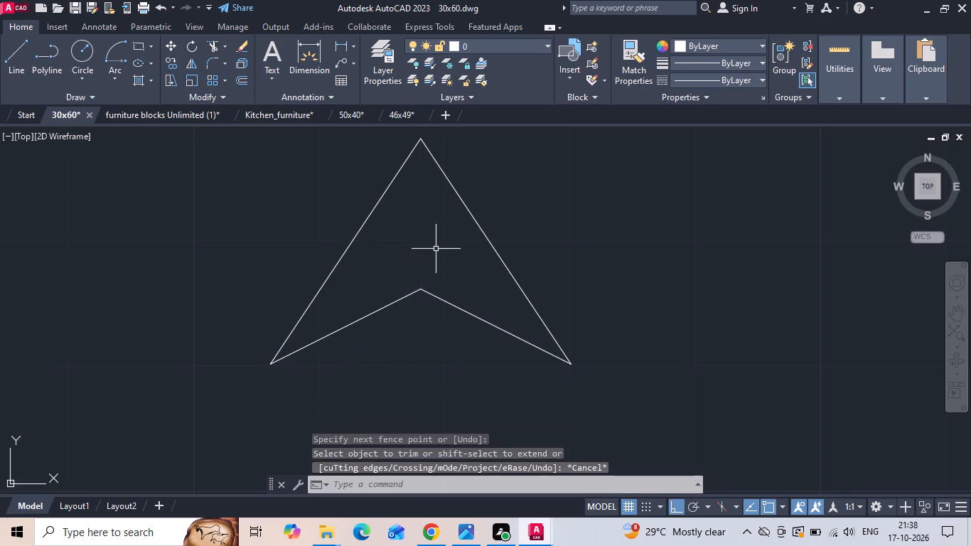
key("Escape")
Convert the four outline lines of the arrowhead into a single region.
type("REG")
key("space")
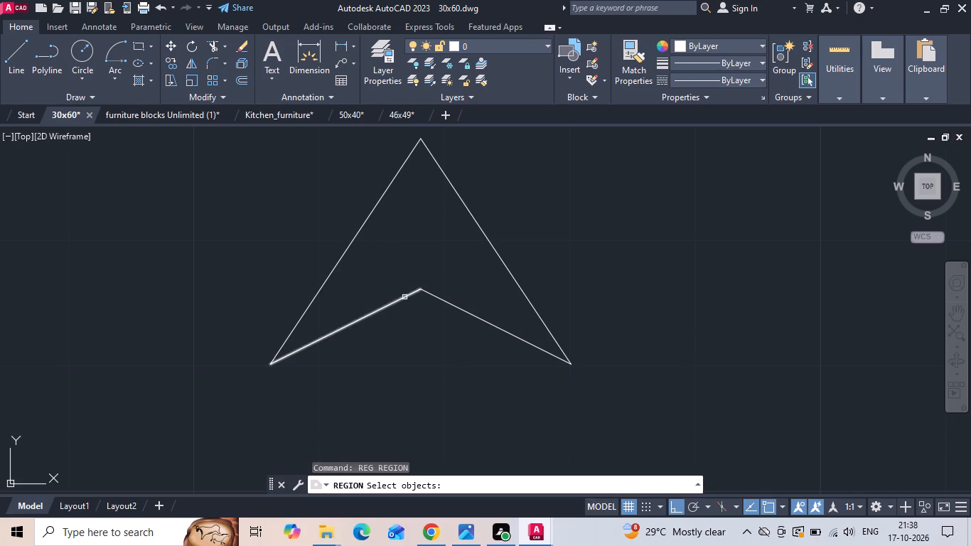
left_click(403, 299)
left_click(350, 243)
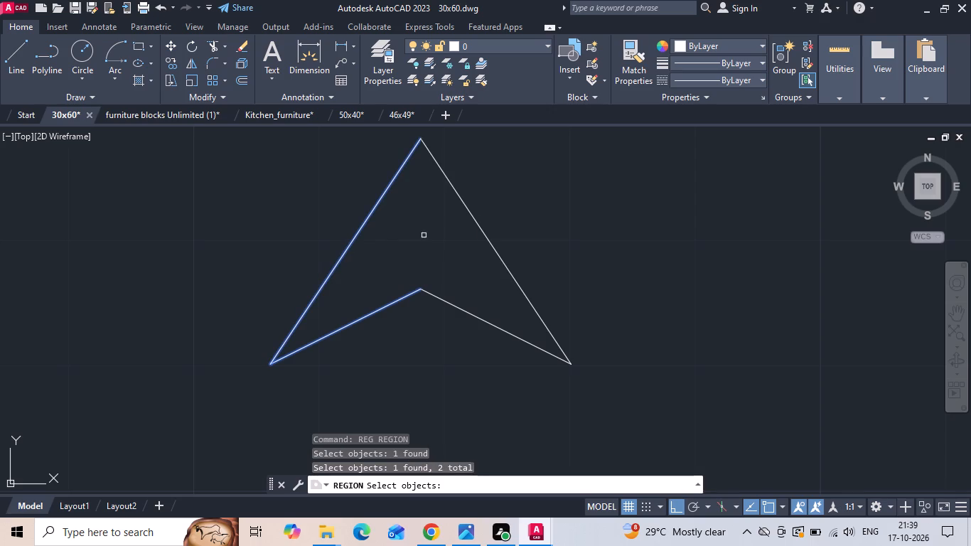
left_click(483, 230)
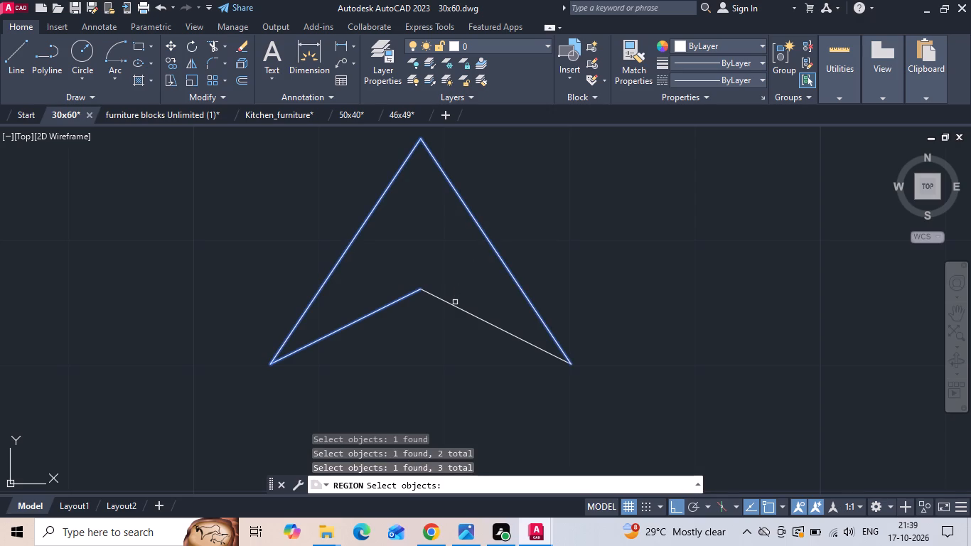
left_click(454, 303)
key("space")
Move the arrowhead region up below the parking gate, with its tip just under the middle of the gate.
left_click(454, 303)
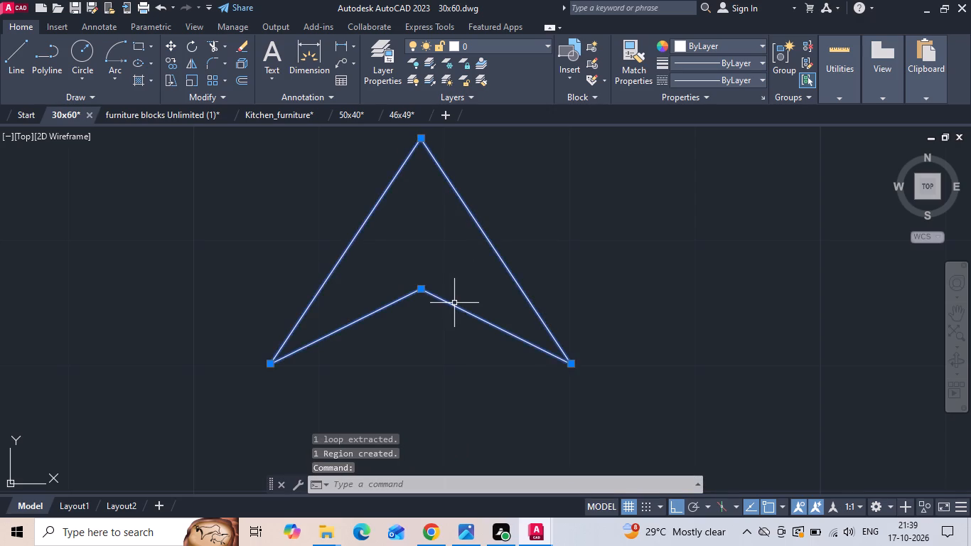
scroll(455, 306, "down", 2)
right_click(560, 270)
left_click(586, 264)
scroll(565, 316, "down", 2)
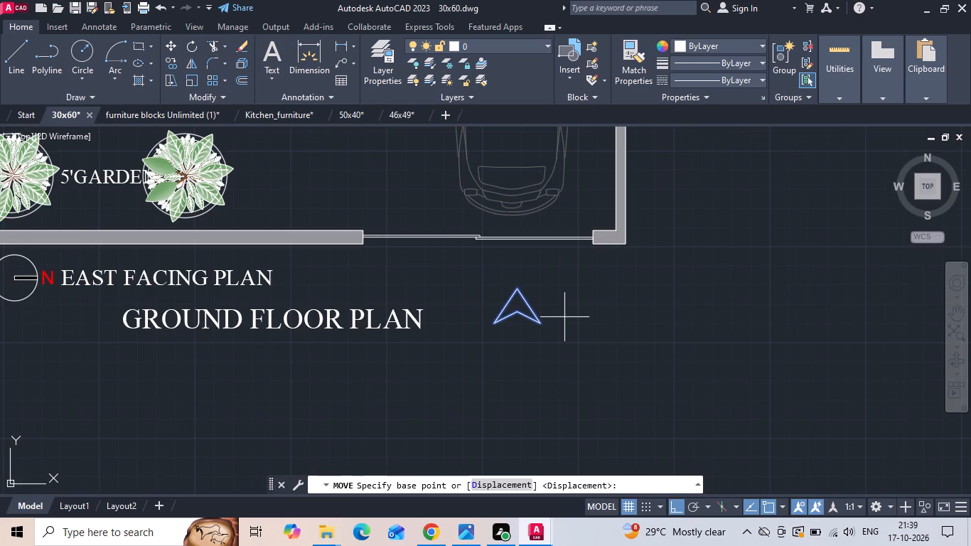
left_click(565, 316)
key("F8")
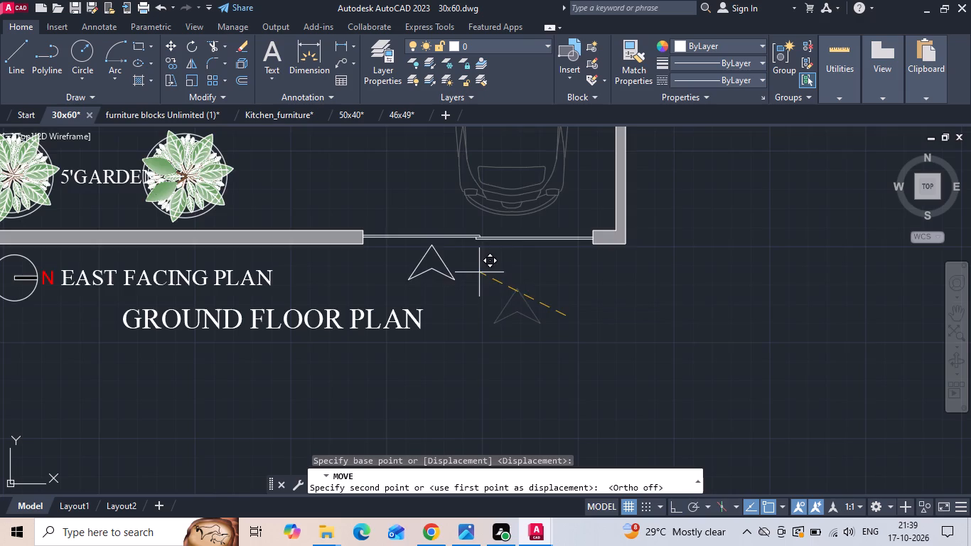
scroll(510, 267, "up", 1)
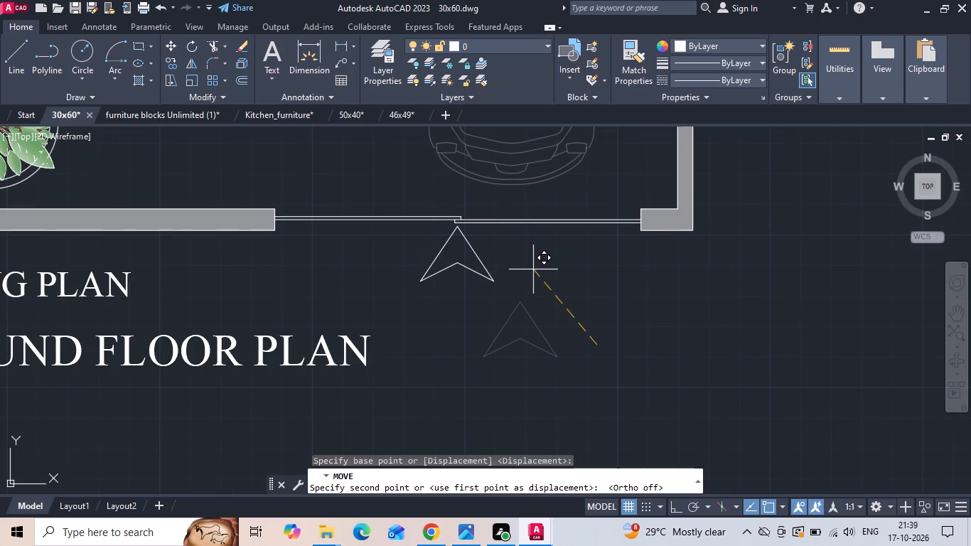
left_click(533, 269)
Move the north symbol and both plan titles together about 1'-10" horizontally to the left.
scroll(532, 274, "down", 3)
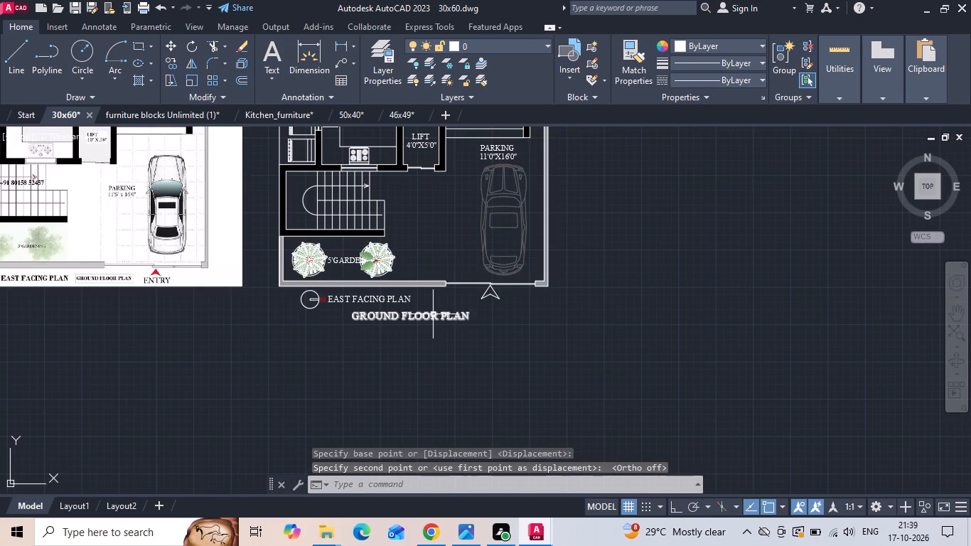
left_click(431, 314)
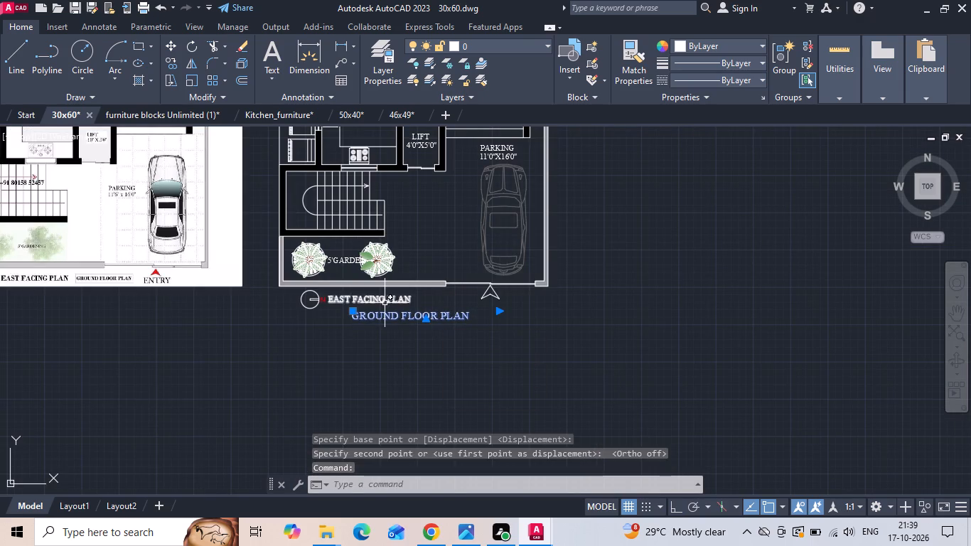
left_click(385, 303)
scroll(298, 318, "up", 4)
left_click_drag(394, 191, 352, 228)
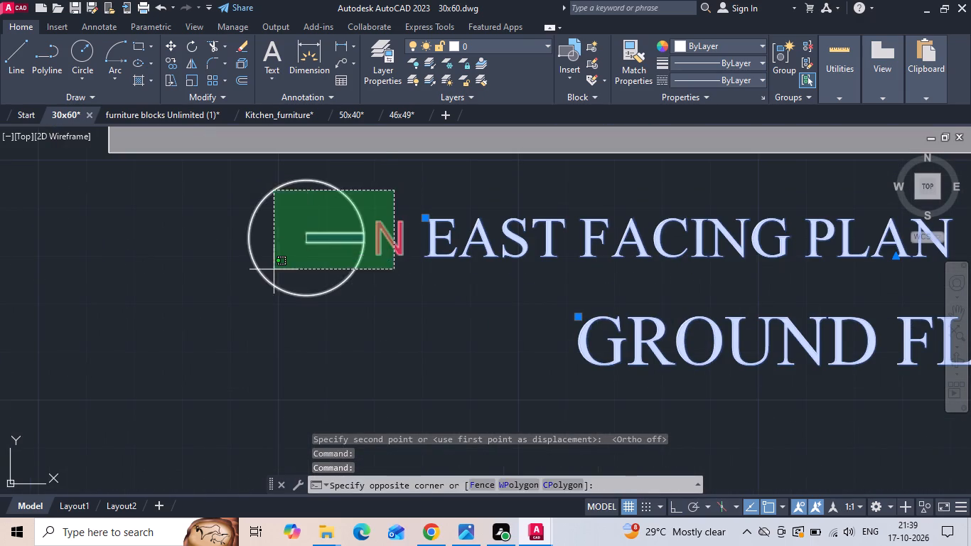
left_click(272, 270)
right_click(272, 270)
left_click(300, 275)
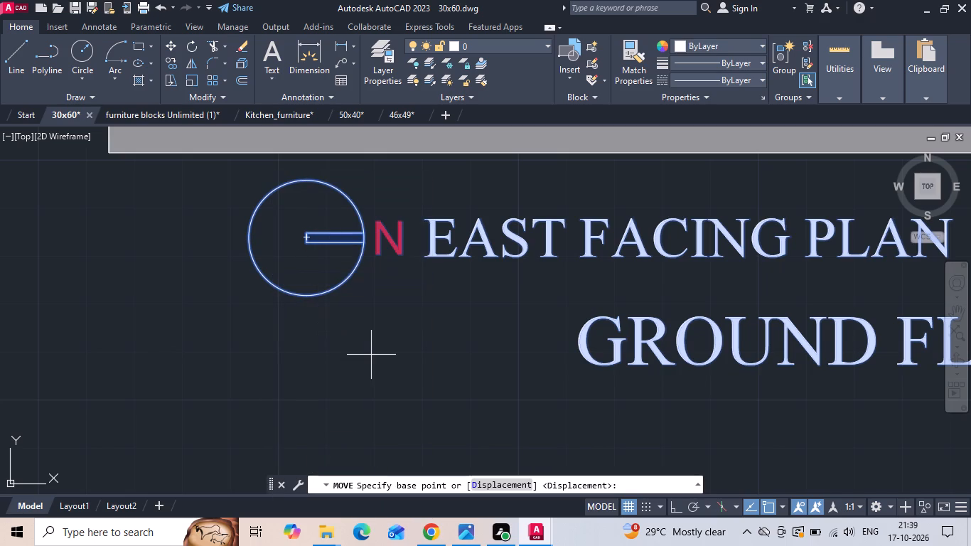
key("F8")
left_click(378, 383)
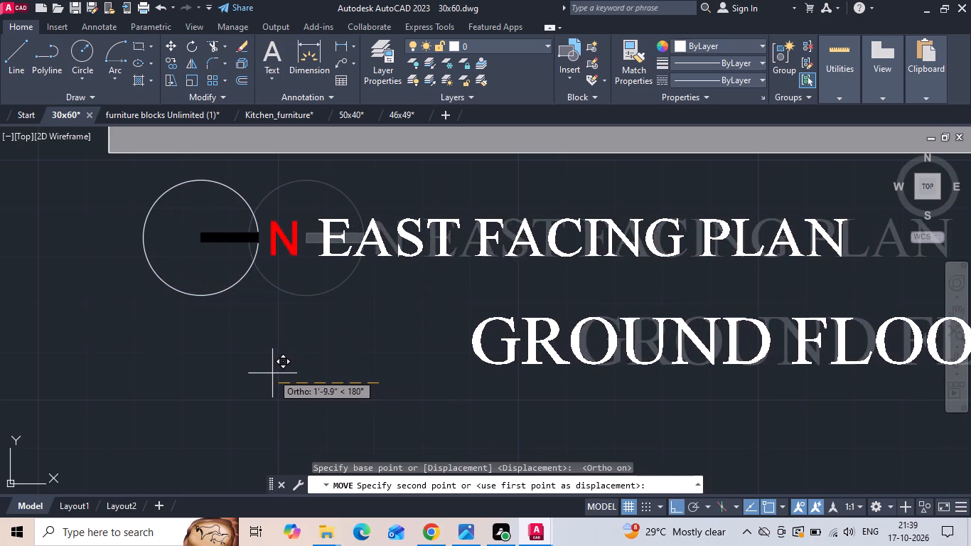
left_click(272, 373)
Move the GROUND FLOOR PLAN title slightly straight down, away from the EAST FACING PLAN title.
scroll(247, 274, "down", 3)
left_click(392, 293)
right_click(392, 293)
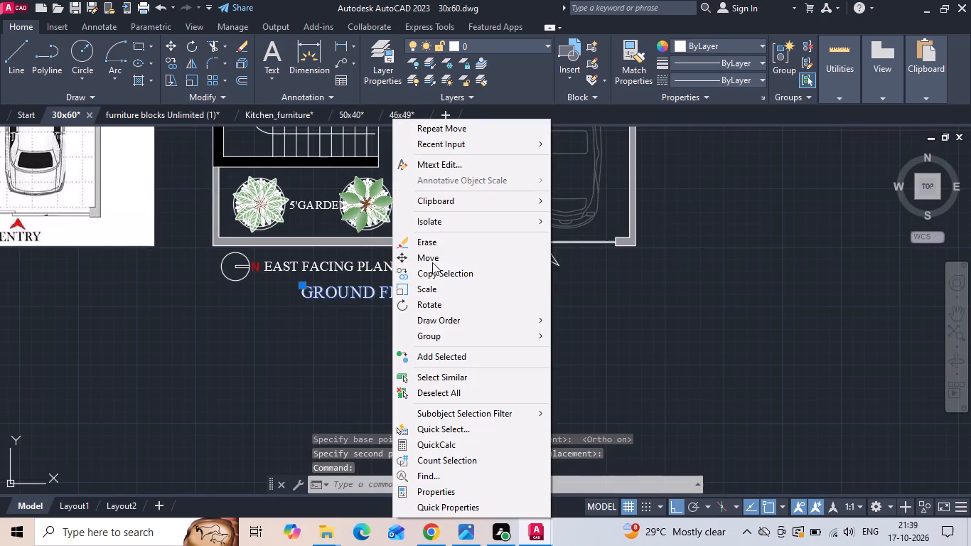
left_click(432, 262)
left_click(478, 336)
left_click(484, 346)
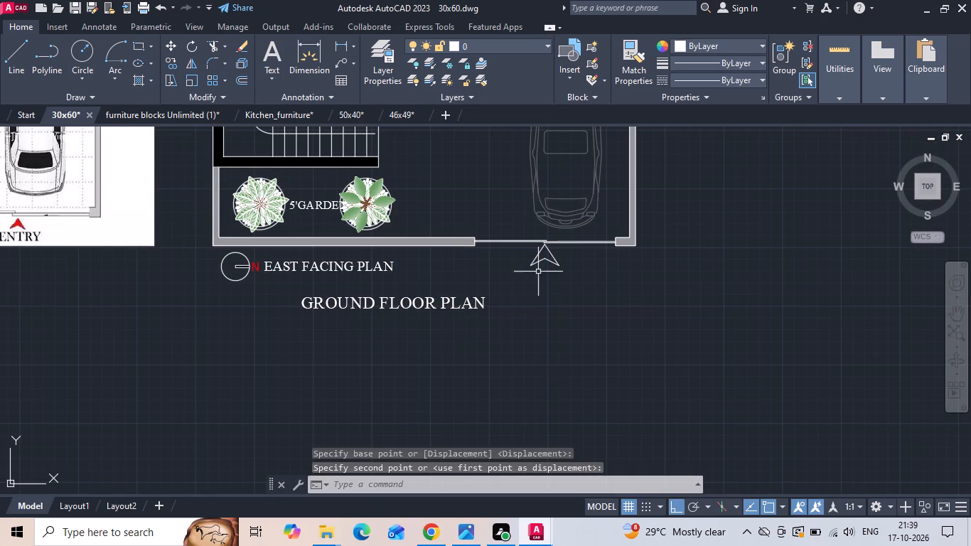
Copy the EAST FACING PLAN title horizontally to the right, over to the entry arrowhead.
left_click(370, 272)
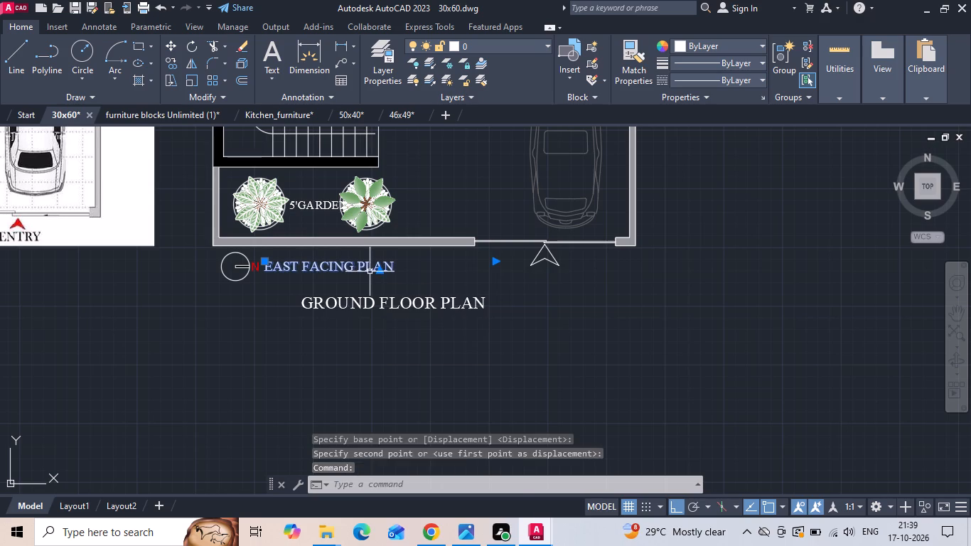
right_click(370, 272)
left_click(391, 268)
left_click_drag(375, 274, 384, 279)
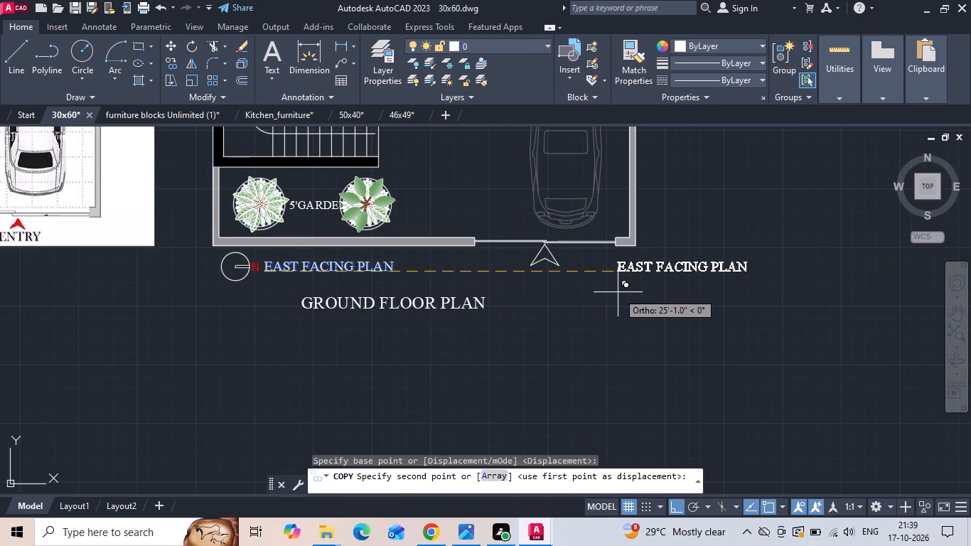
scroll(517, 290, "up", 2)
left_click(493, 291)
key("Escape")
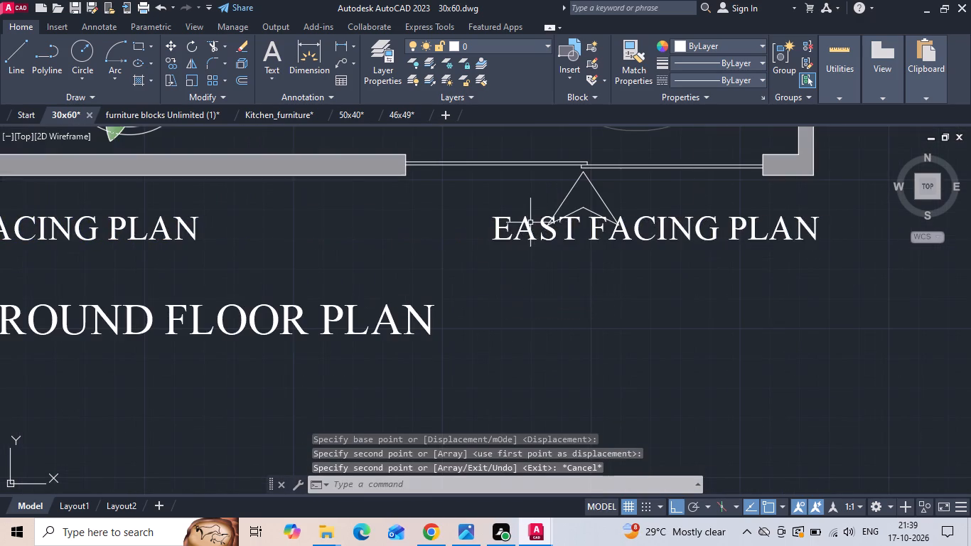
Replace the text of the copied title at the arrowhead with ENTRY.
double_click(530, 223)
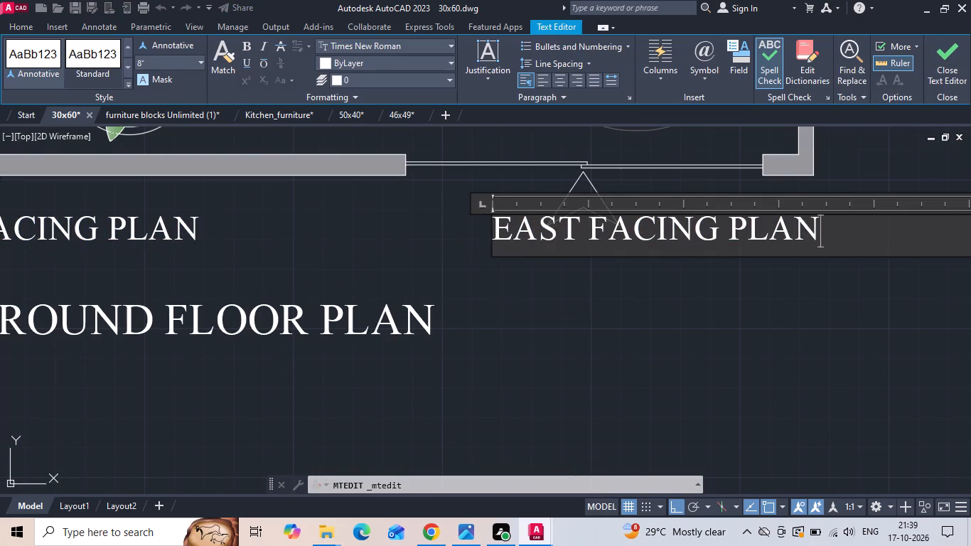
left_click(815, 229)
key("BackSpace")
key("BackSpace")
key("BackSpace")
key("BackSpace")
key("BackSpace")
key("BackSpace")
key("BackSpace")
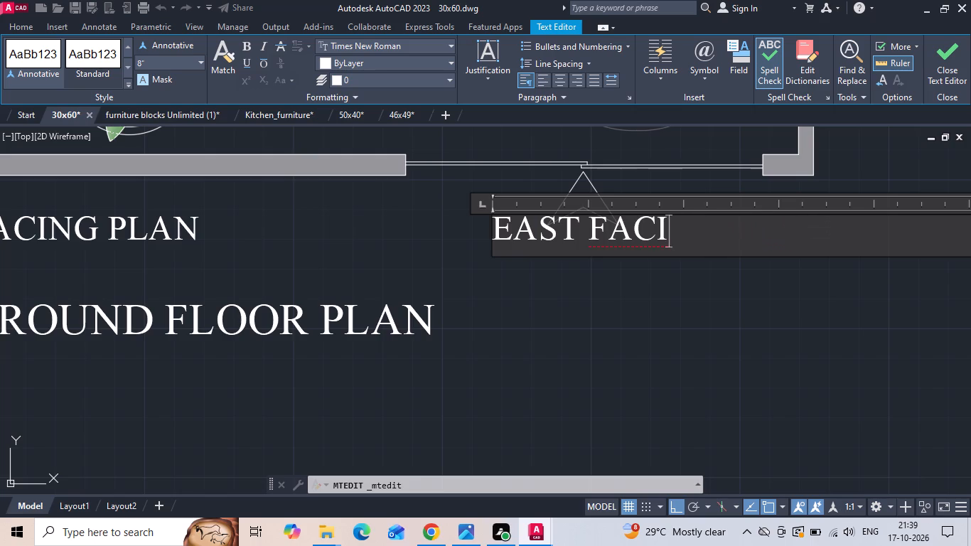
key("BackSpace")
key("BackSpace")
key("BackSpace")
key("BackSpace")
key("BackSpace")
key("BackSpace")
key("BackSpace")
key("BackSpace")
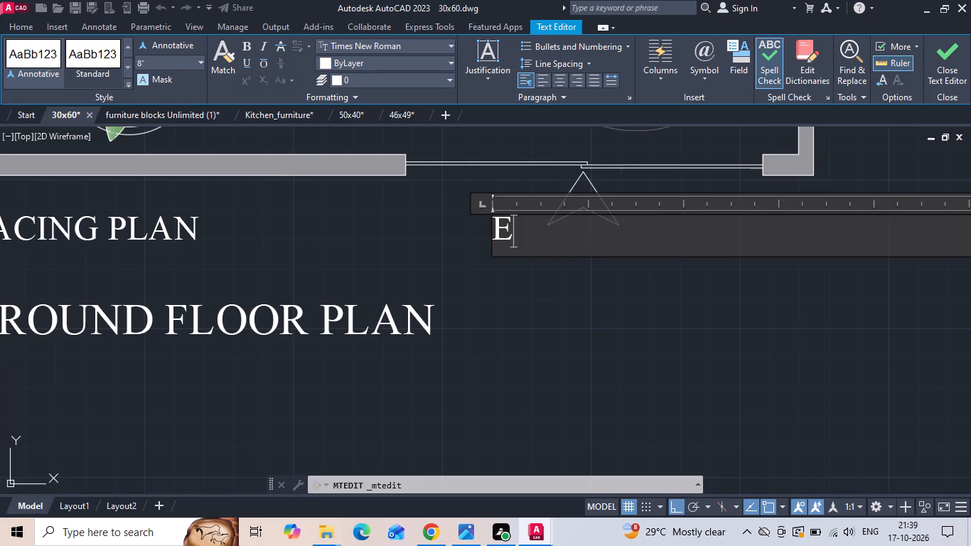
type("NTRY")
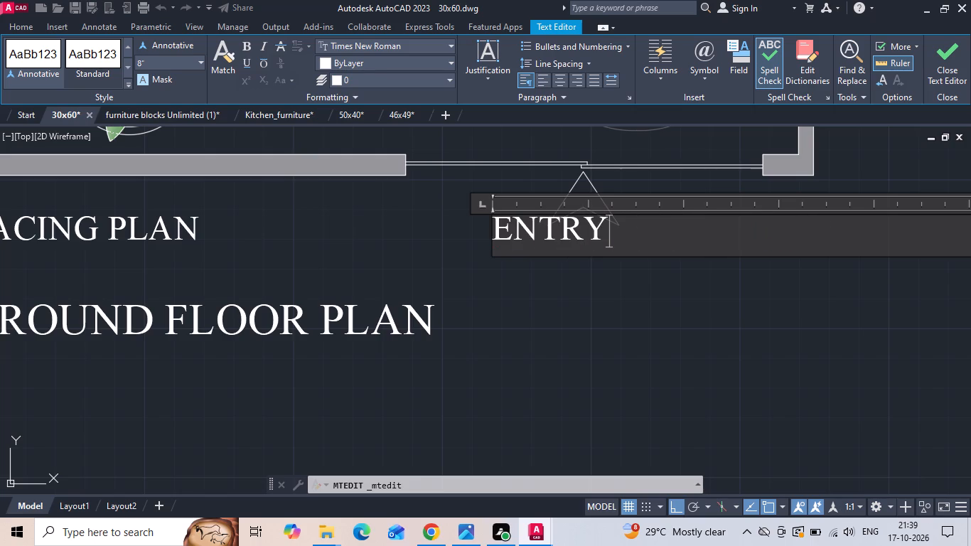
Set the ENTRY text to 5" height and red colour.
key("ctrl+a")
left_click(184, 65)
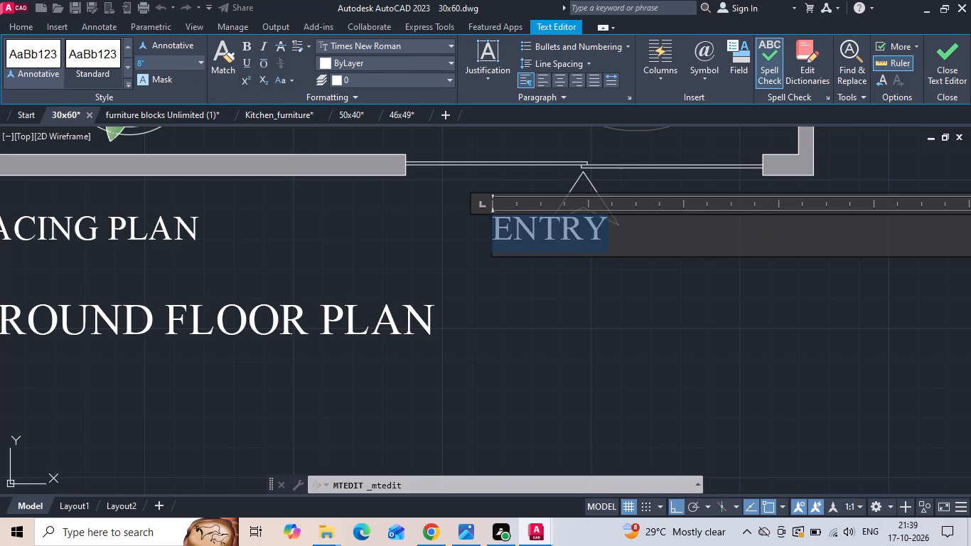
key("BackSpace")
type("5\"")
key("Return")
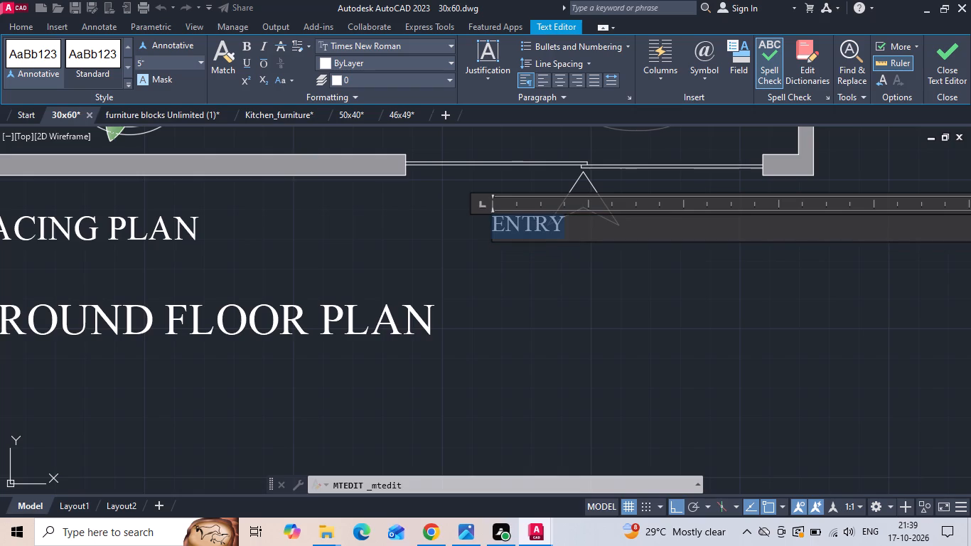
left_click(330, 66)
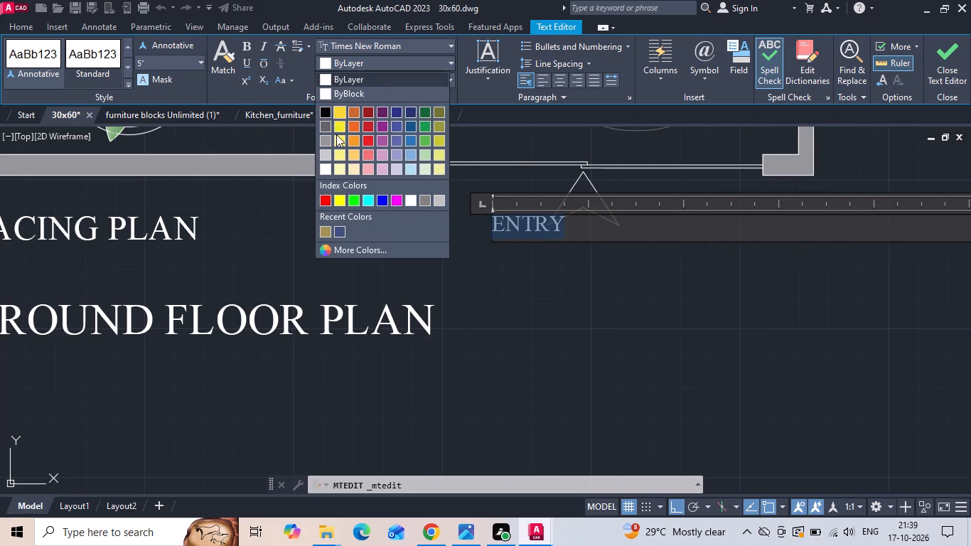
left_click(321, 200)
left_click(548, 284)
key("Escape")
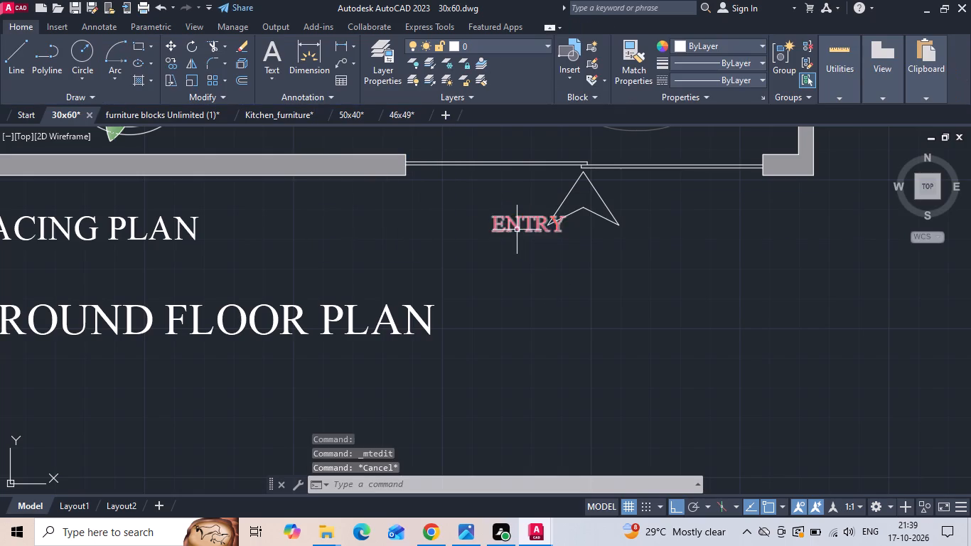
Move the ENTRY label directly beneath the arrowhead, centred on it.
left_click(517, 230)
right_click(517, 230)
left_click(544, 255)
left_click_drag(601, 291, 613, 295)
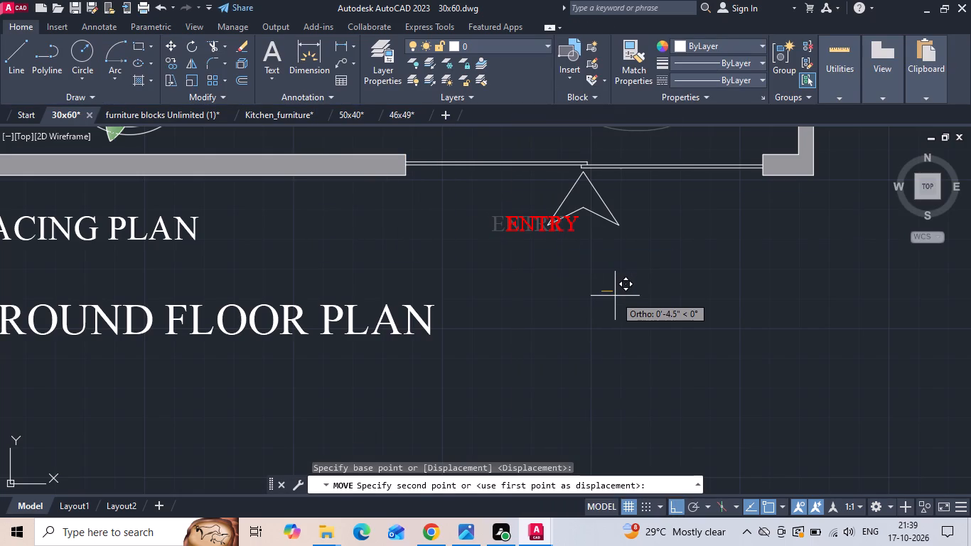
key("F8")
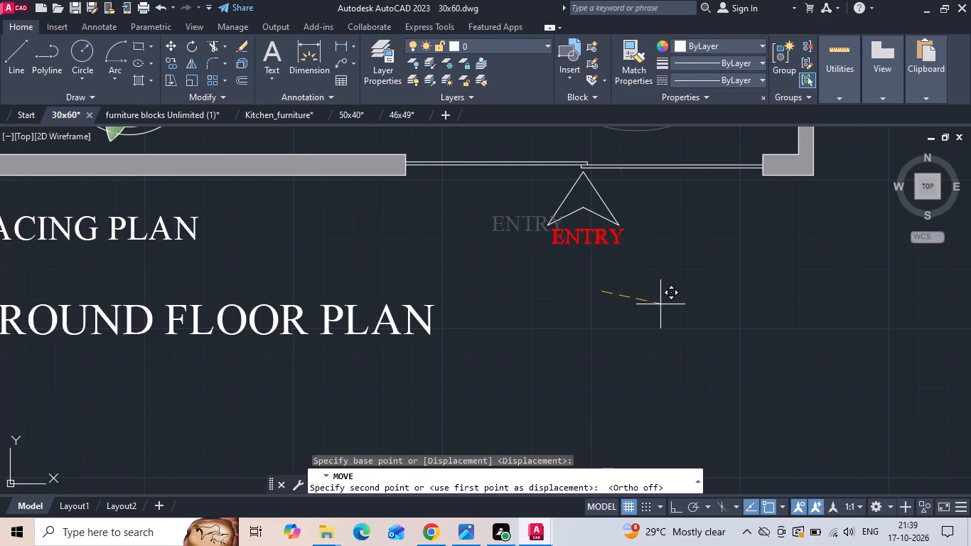
left_click(656, 304)
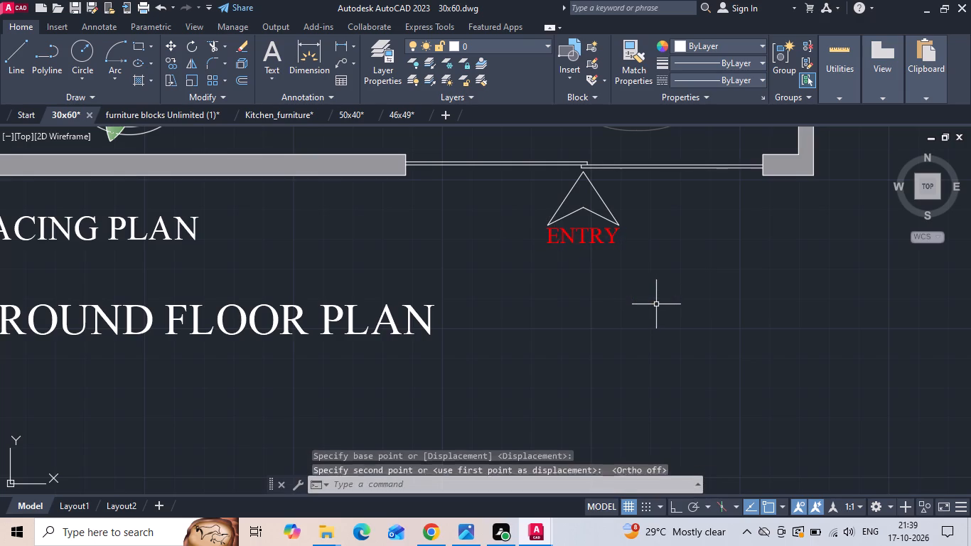
Hatch the inside of the entry arrowhead with a solid red fill.
key("h")
key("space")
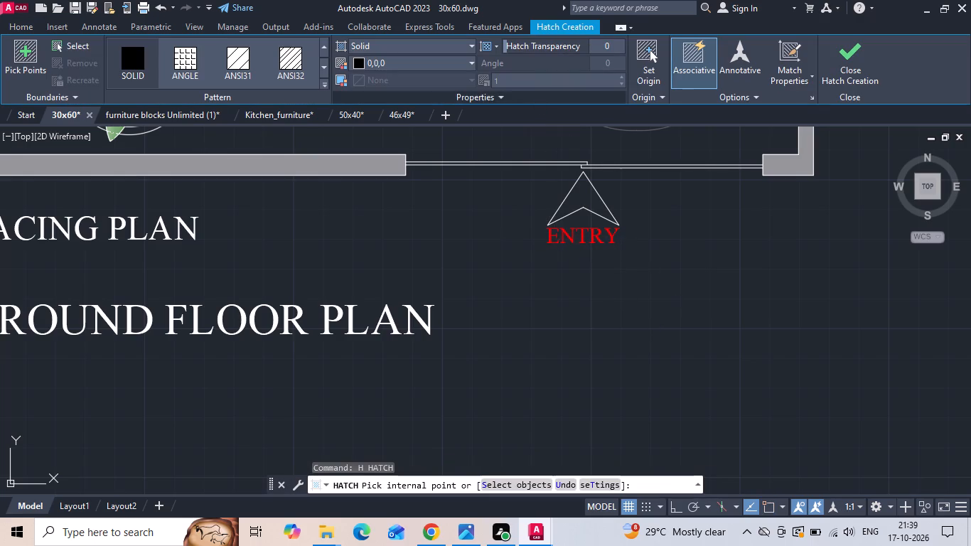
left_click(581, 208)
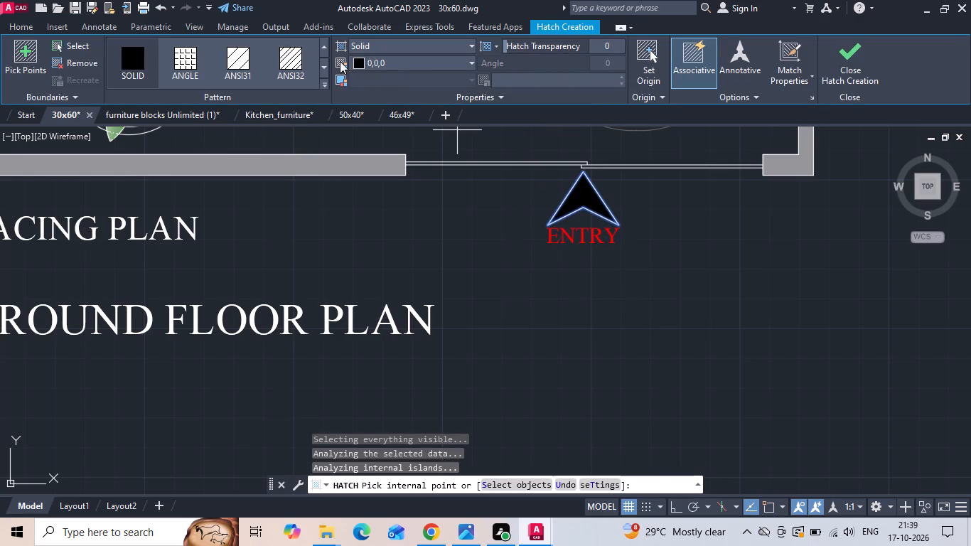
left_click(357, 63)
left_click(365, 202)
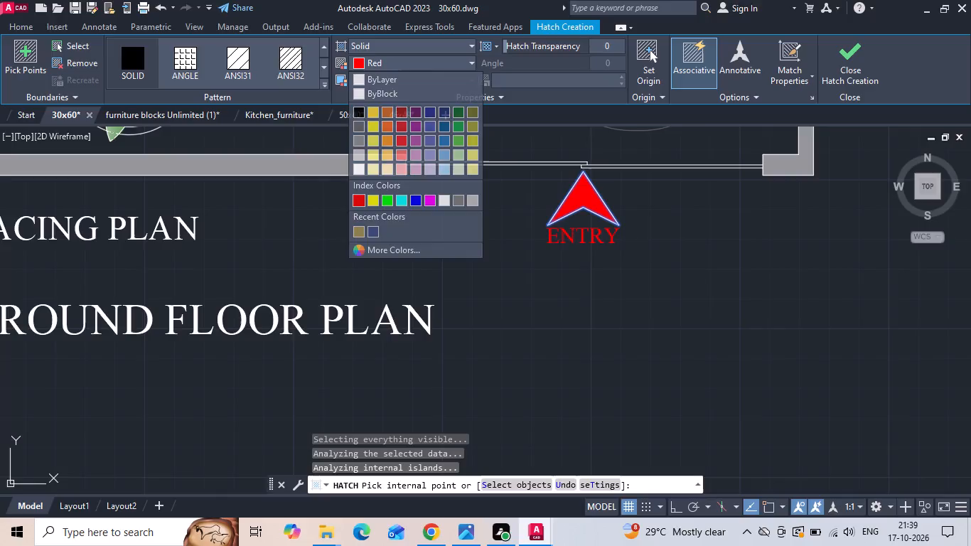
scroll(638, 307, "down", 3)
key("Escape")
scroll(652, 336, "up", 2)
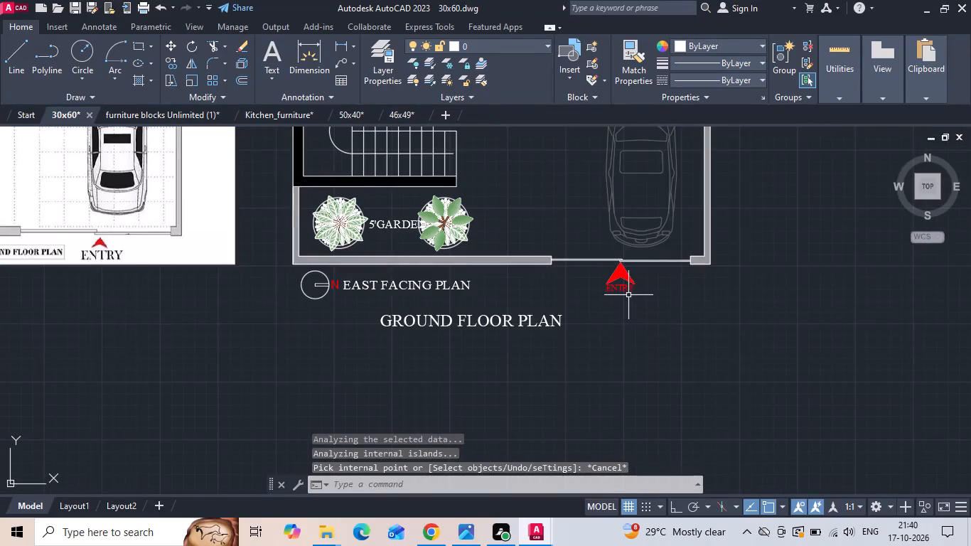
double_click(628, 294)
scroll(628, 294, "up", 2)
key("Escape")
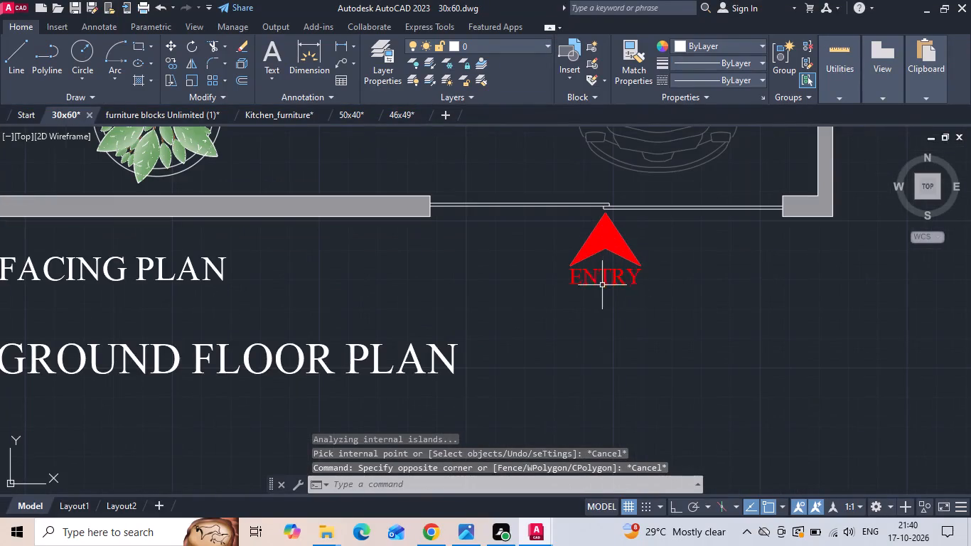
Change the ENTRY label's text colour to ByLayer, keep the text changes and save the drawing.
double_click(598, 272)
key("ctrl+a")
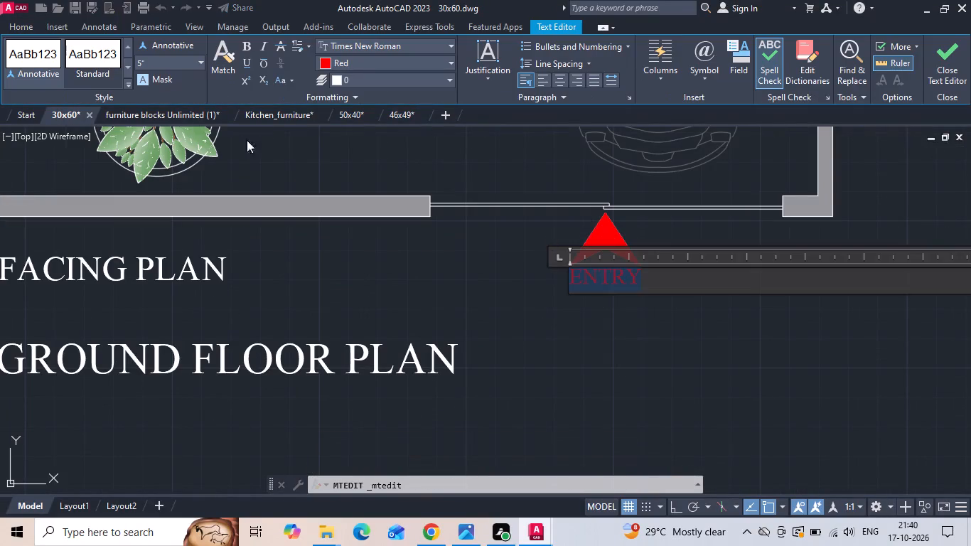
left_click(328, 60)
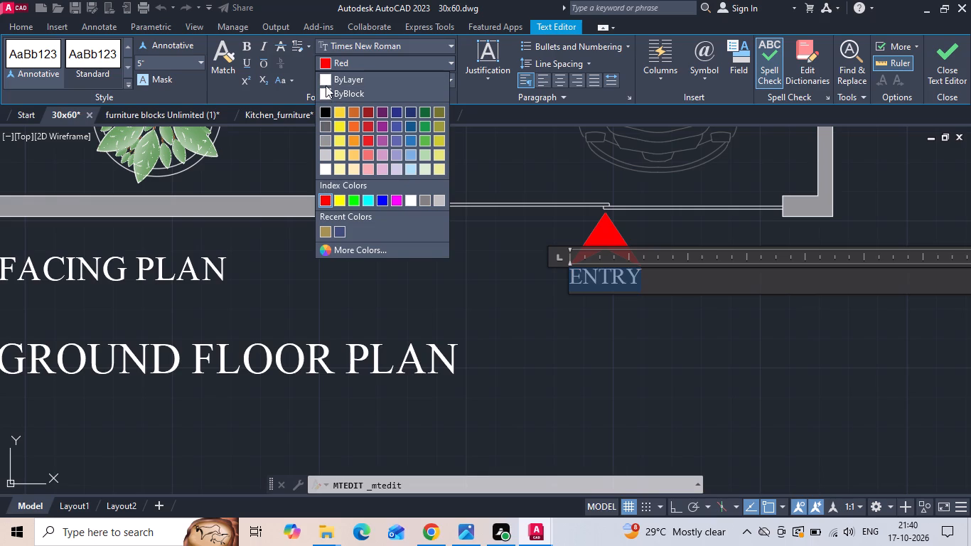
left_click(327, 77)
key("Escape")
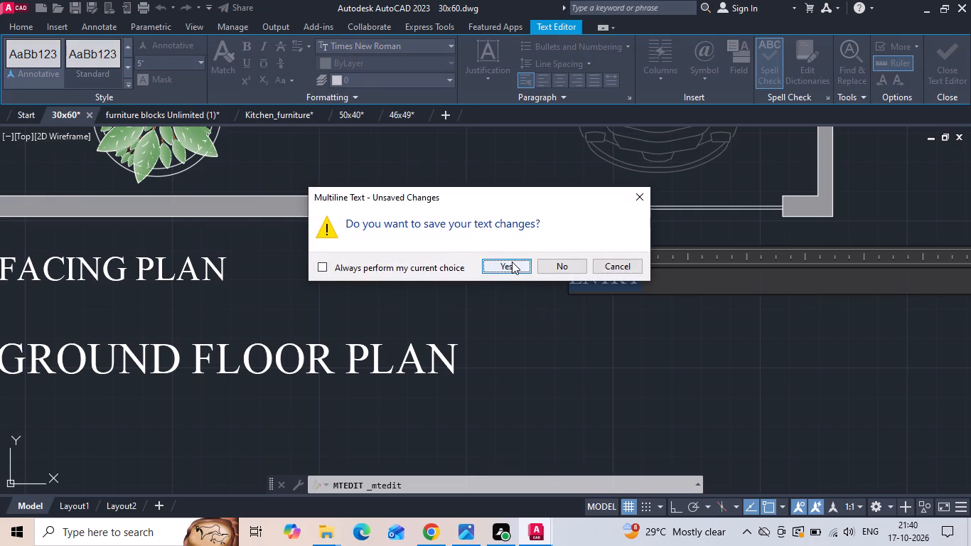
left_click(511, 262)
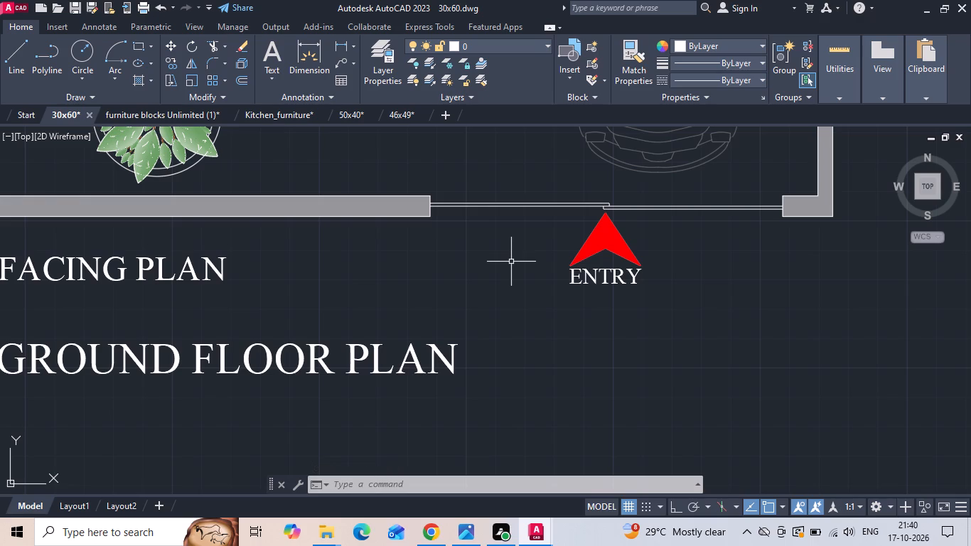
key("ctrl+s")
Set the ISO-25 dimension style's text colour to red and make that style current.
scroll(510, 262, "down", 3)
scroll(438, 309, "down", 2)
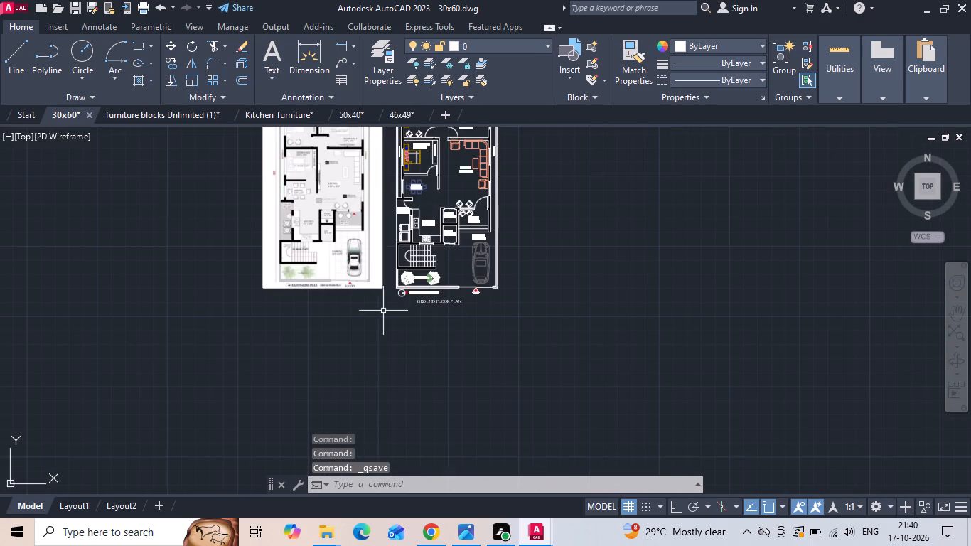
type("D")
key("space")
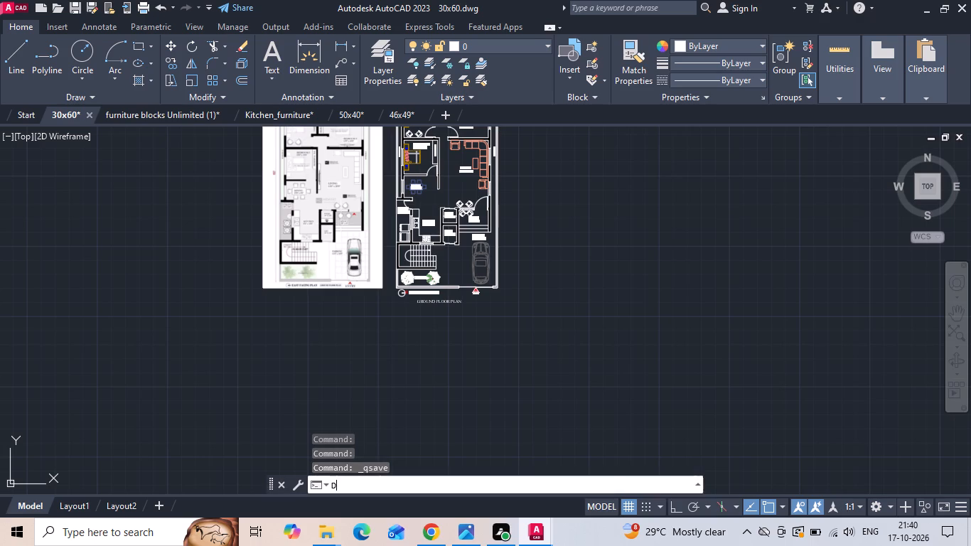
left_click(635, 231)
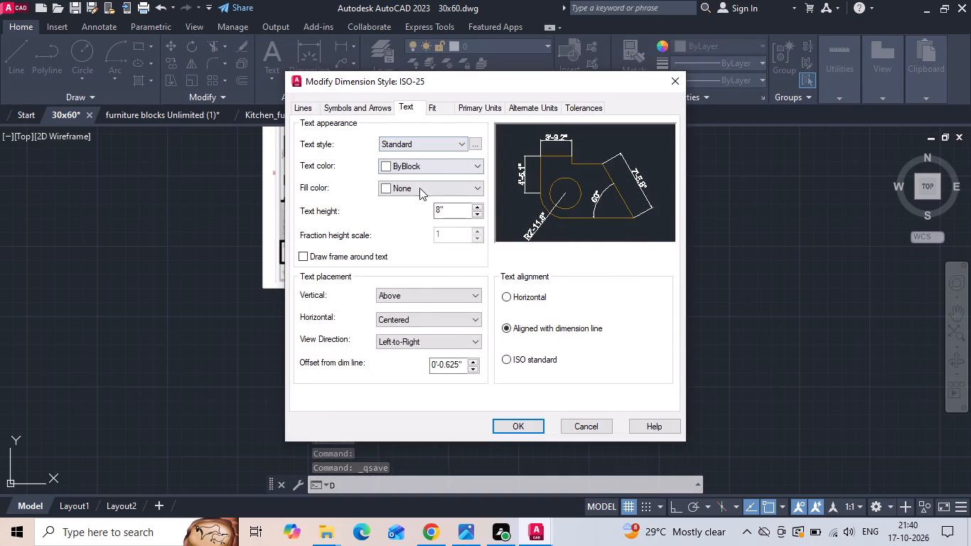
left_click(388, 168)
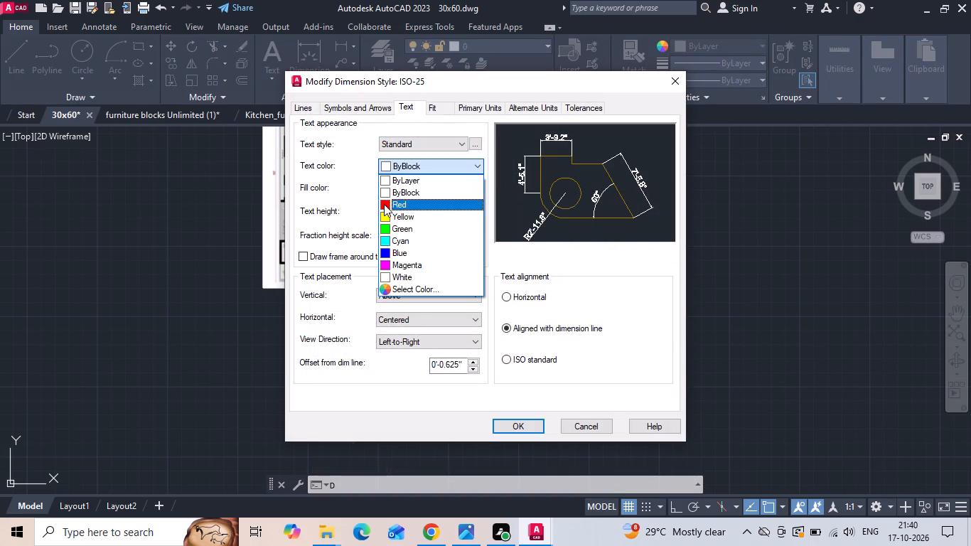
left_click(384, 204)
left_click(518, 423)
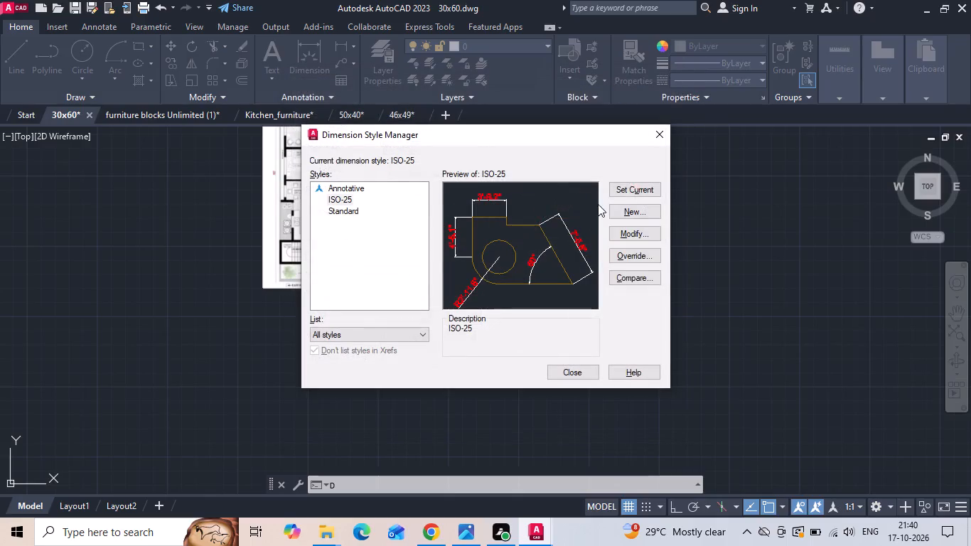
left_click(626, 187)
left_click(566, 377)
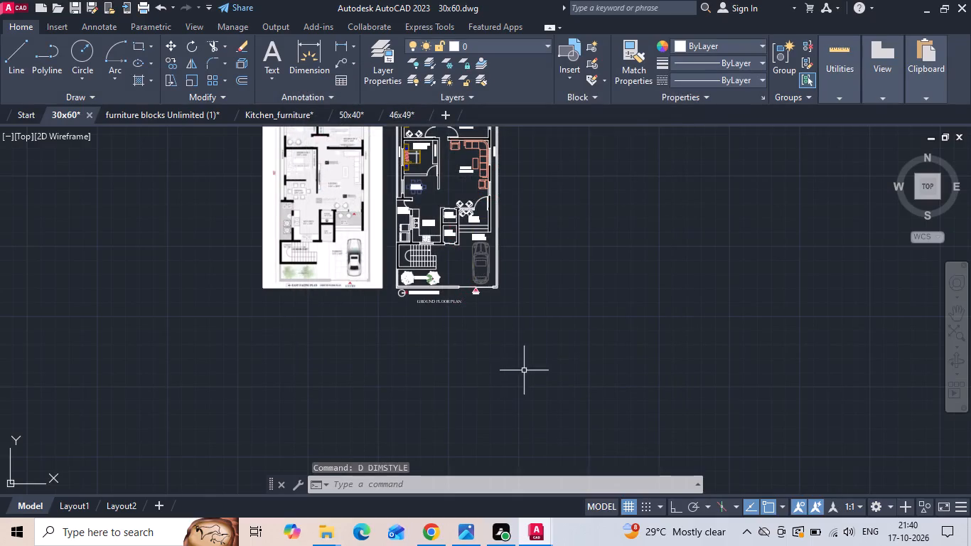
Add a linear dimension for the plan's overall width, just above the top wall, between the outer boundary wall corners.
scroll(478, 372, "down", 1)
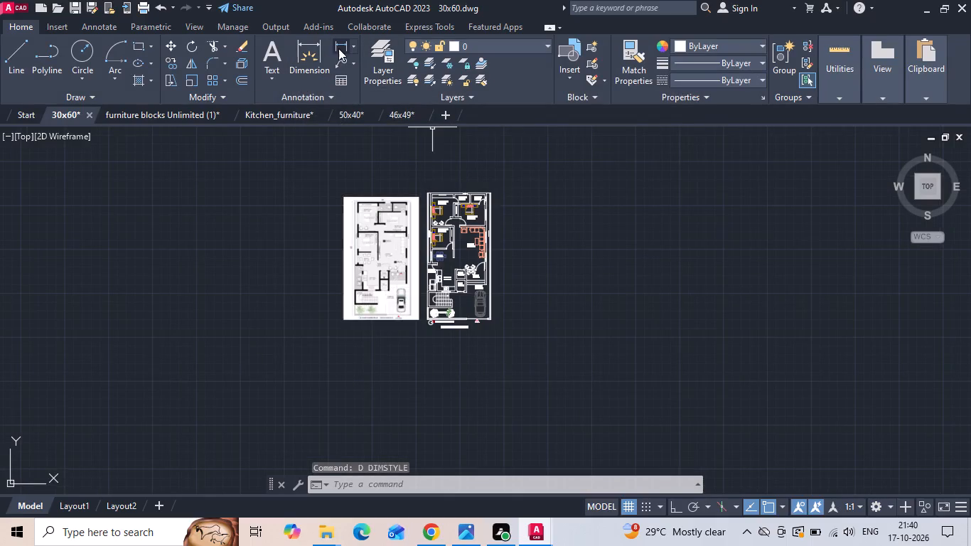
left_click(339, 48)
scroll(436, 181, "up", 5)
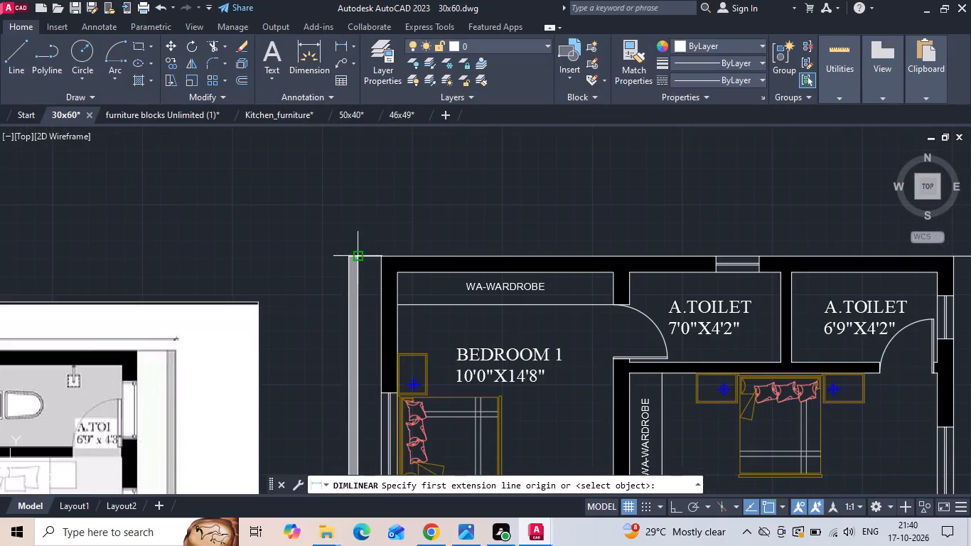
left_click(345, 253)
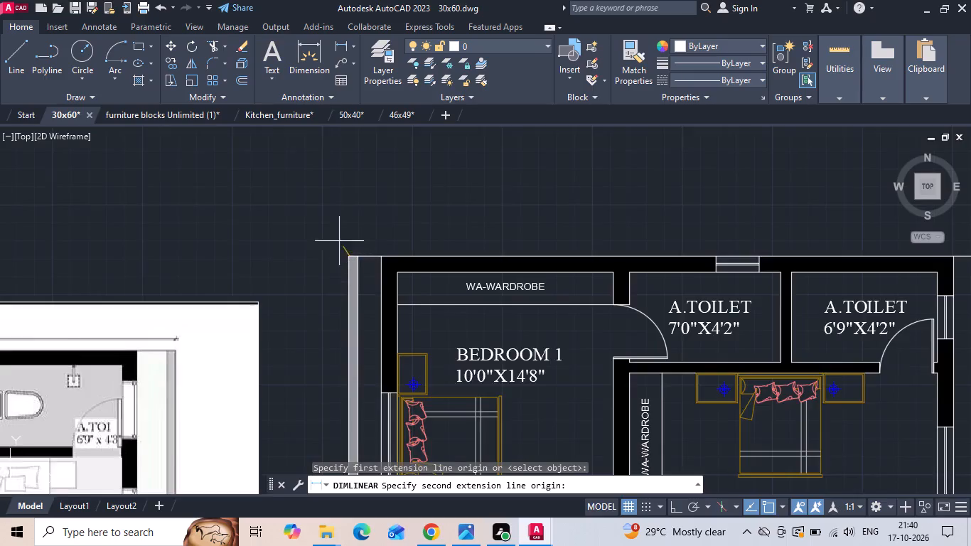
scroll(331, 232, "down", 1)
scroll(753, 243, "up", 2)
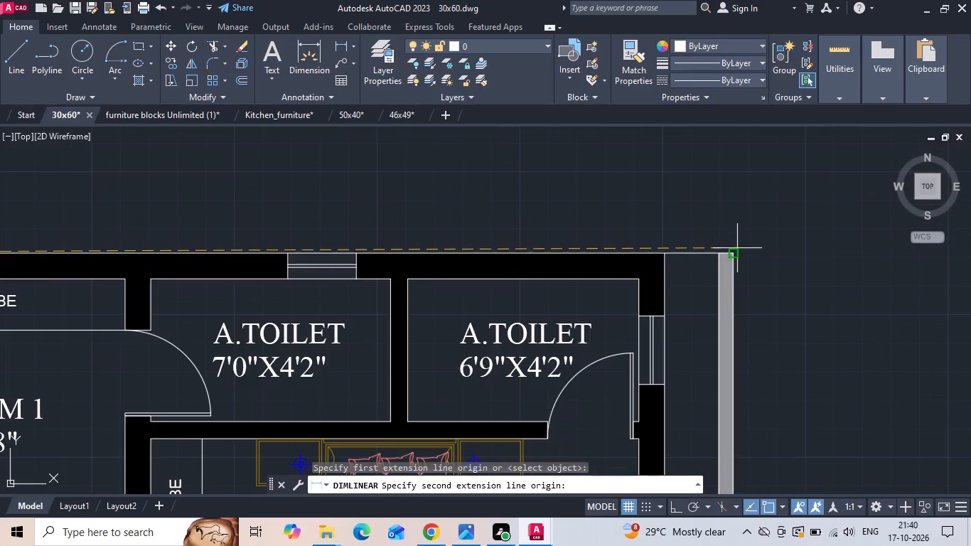
left_click(736, 250)
left_click(730, 225)
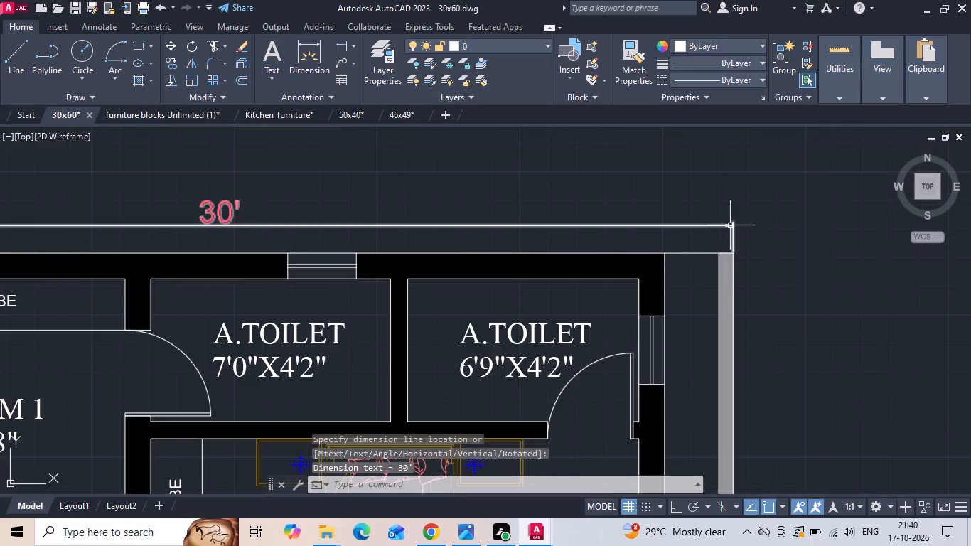
Add a vertical linear dimension for the plan's overall length outside the left boundary wall, and save the drawing.
scroll(730, 225, "down", 2)
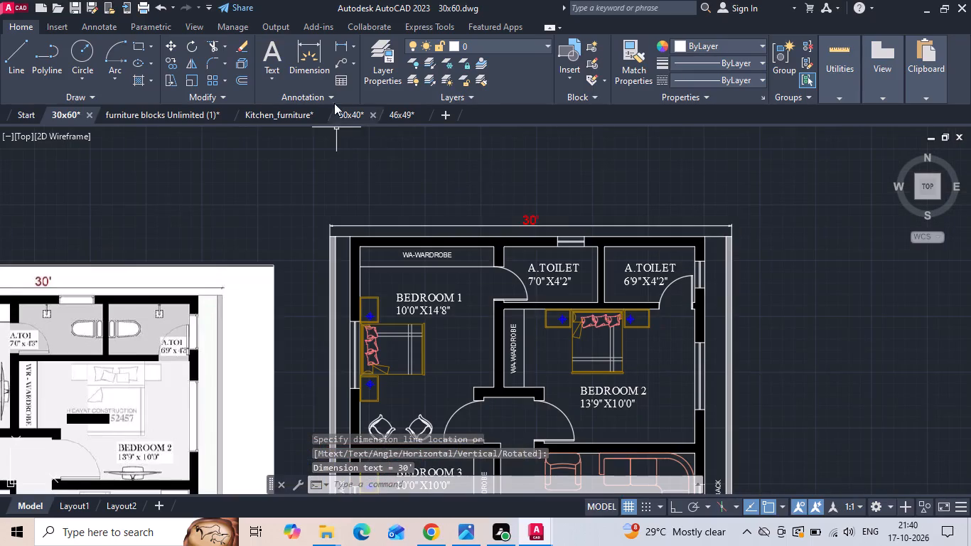
left_click(336, 49)
scroll(306, 234, "up", 4)
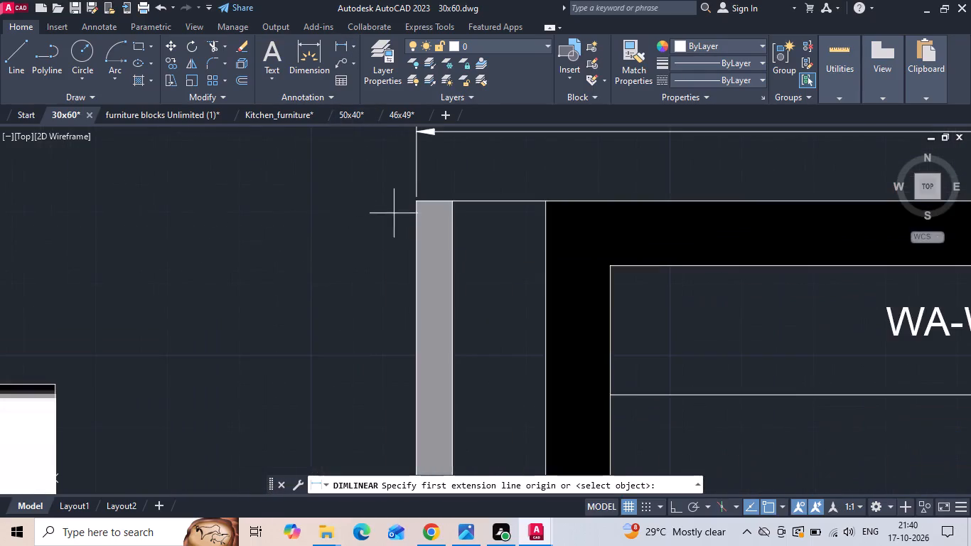
left_click(417, 203)
scroll(395, 140, "down", 6)
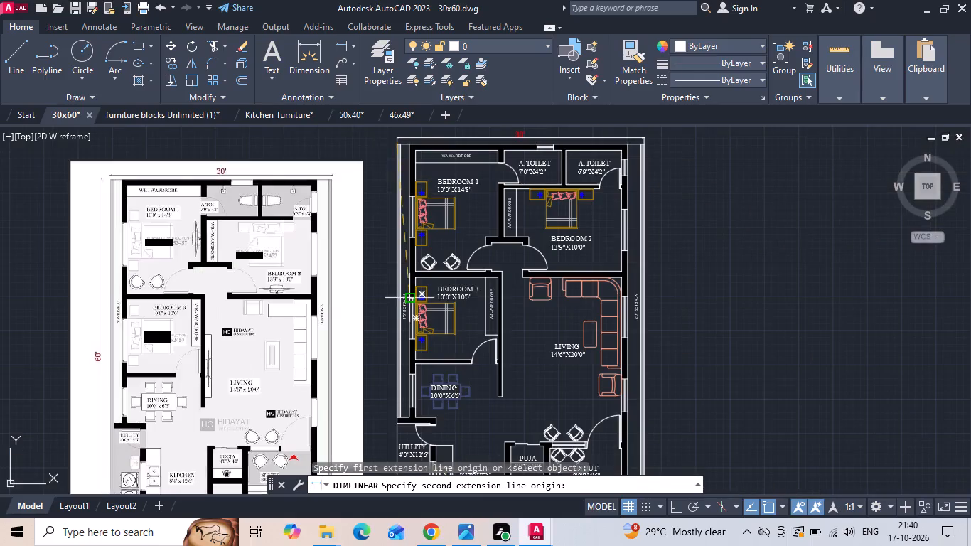
middle_click_drag(407, 298, 416, 119)
middle_click_drag(402, 331, 420, 193)
scroll(423, 306, "up", 2)
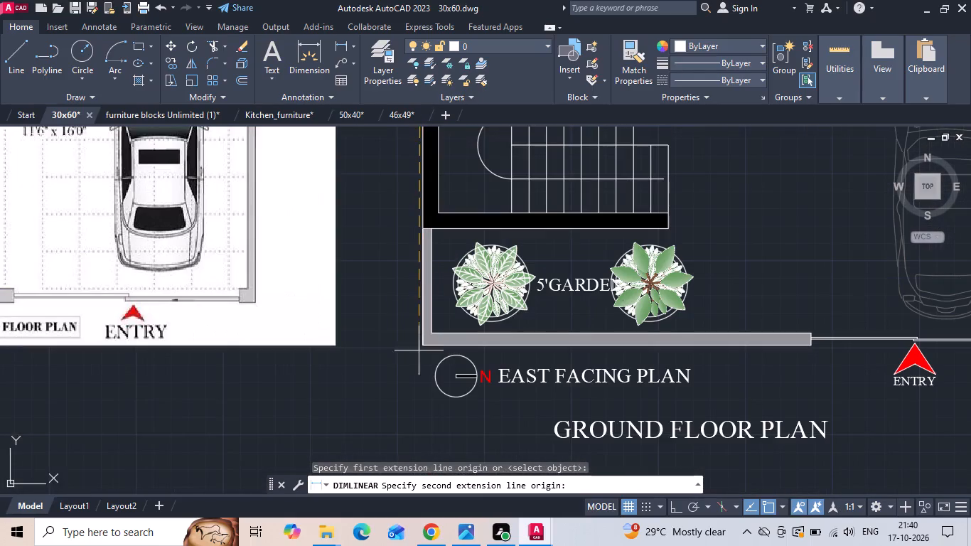
left_click(423, 347)
left_click(397, 277)
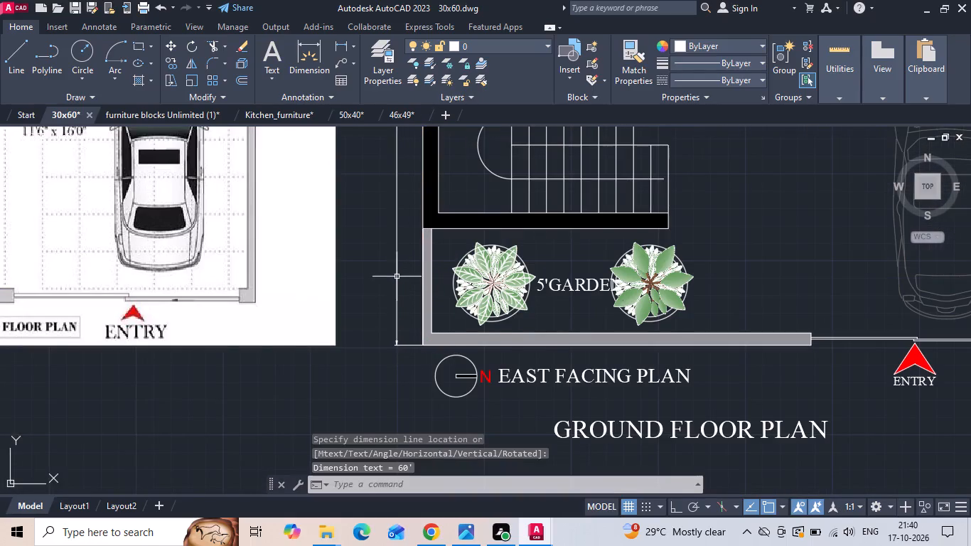
scroll(397, 277, "down", 2)
key("Escape")
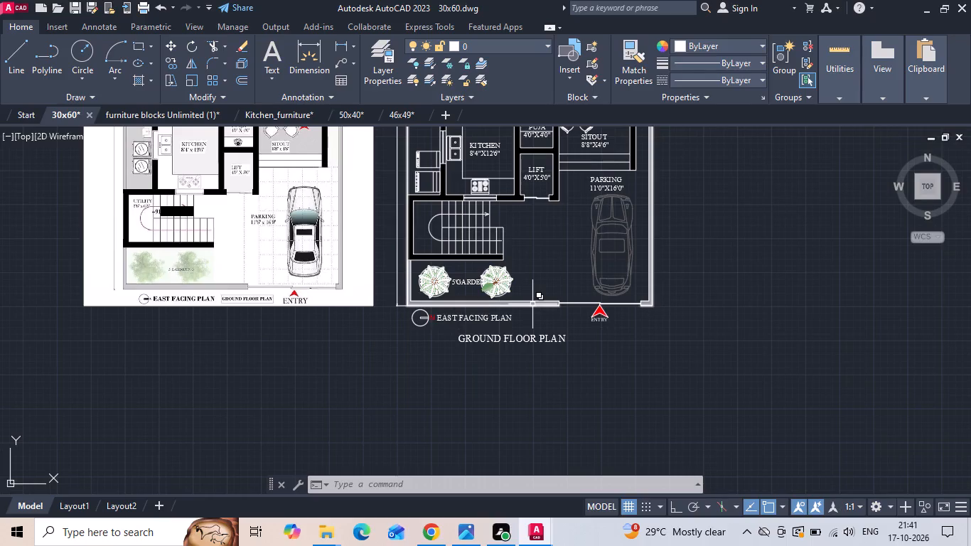
key("Escape")
key("ctrl+s")
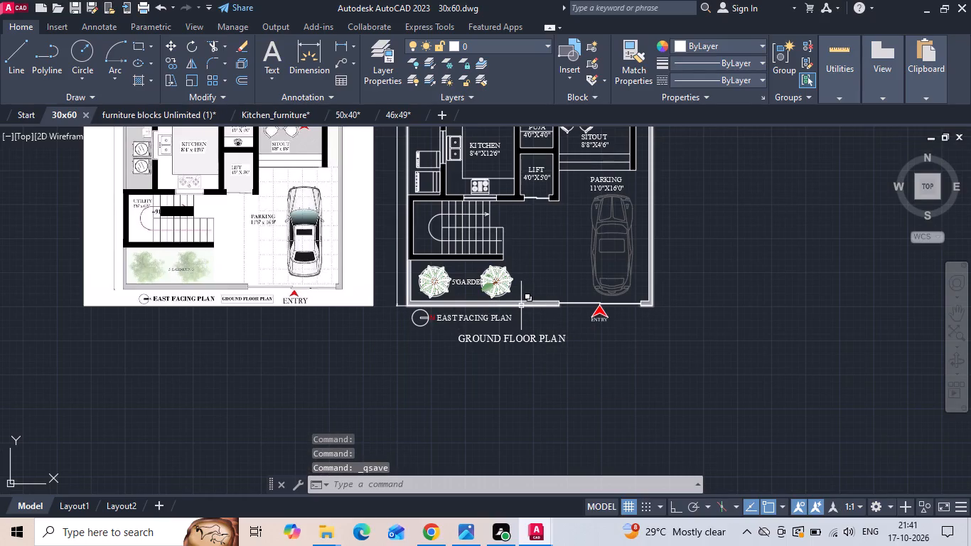
Erase the reference plan image beside the drawn floor plan and save the drawing.
scroll(260, 236, "up", 3)
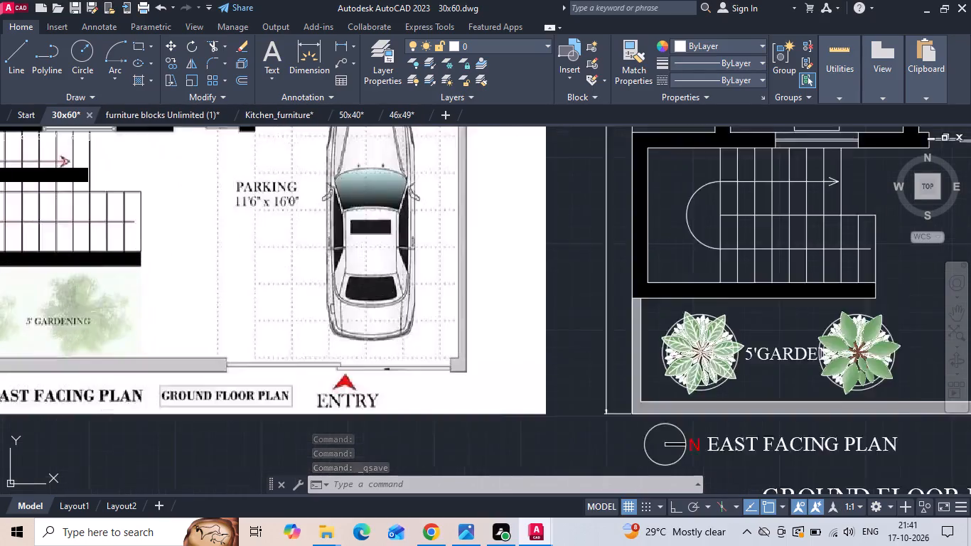
scroll(240, 258, "down", 2)
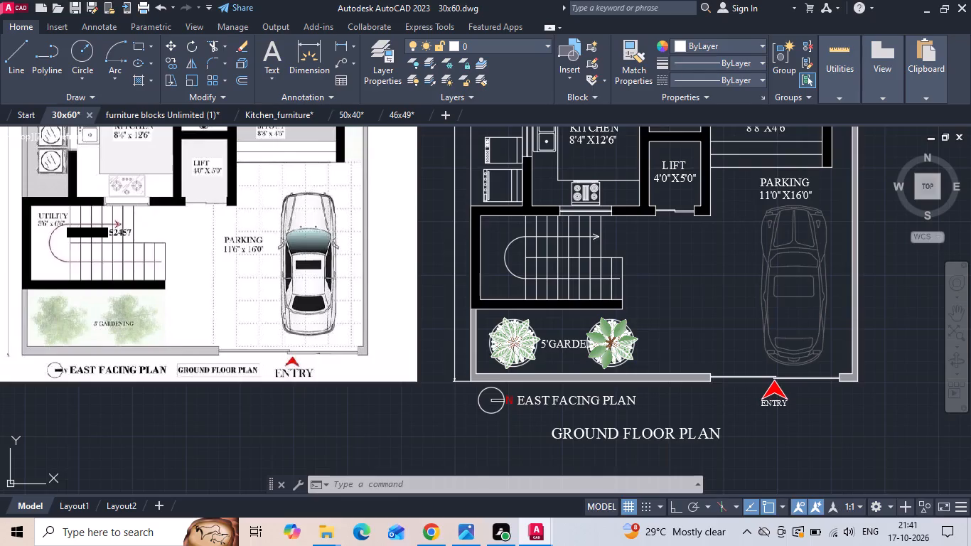
key("ctrl+s")
scroll(213, 323, "down", 2)
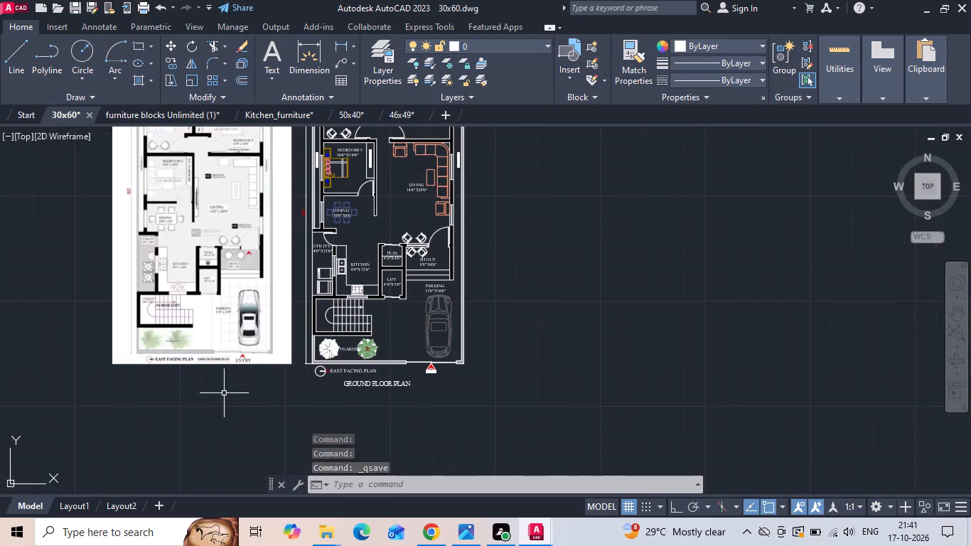
left_click(225, 395)
left_click(210, 323)
key("Delete")
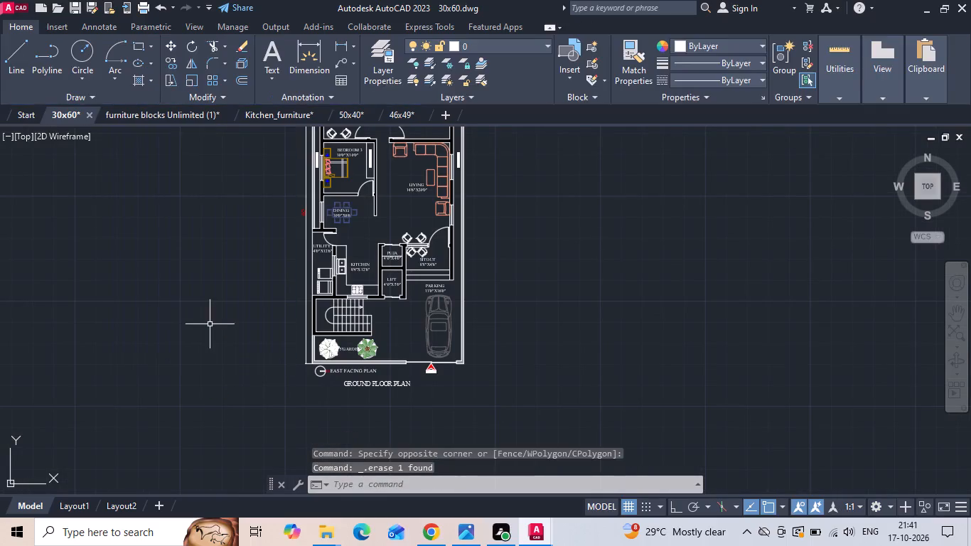
key("ctrl+s")
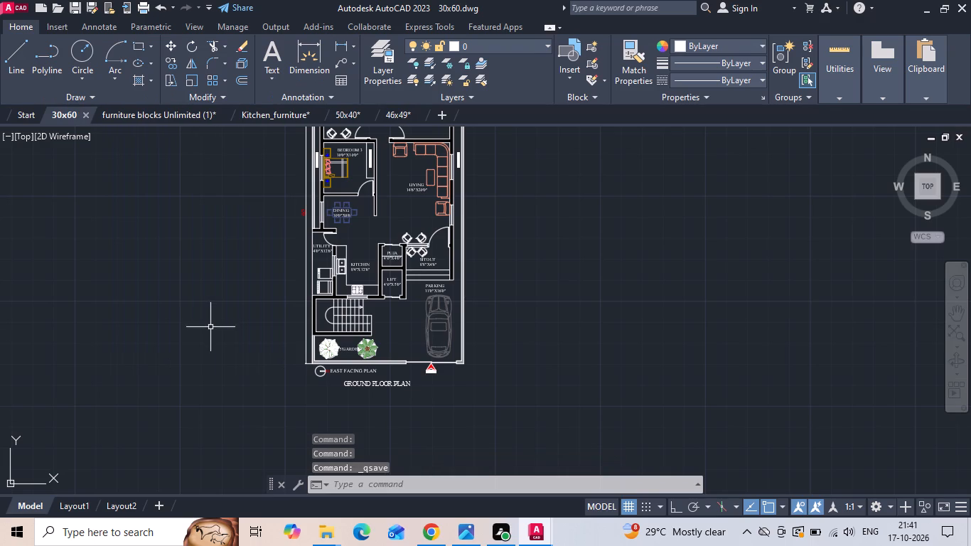
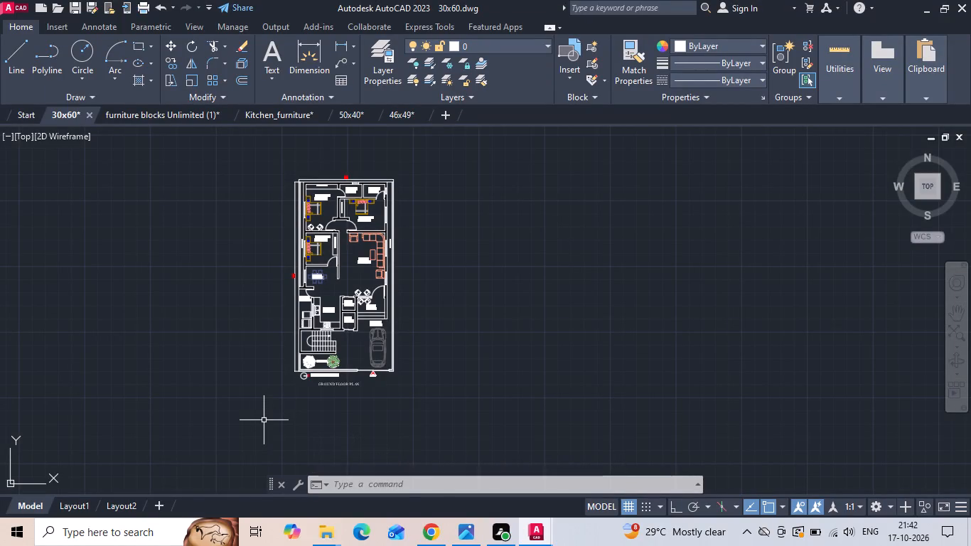
Save the finished 30x60 floor plan drawing.
key("ctrl+s")
key("ctrl+s")
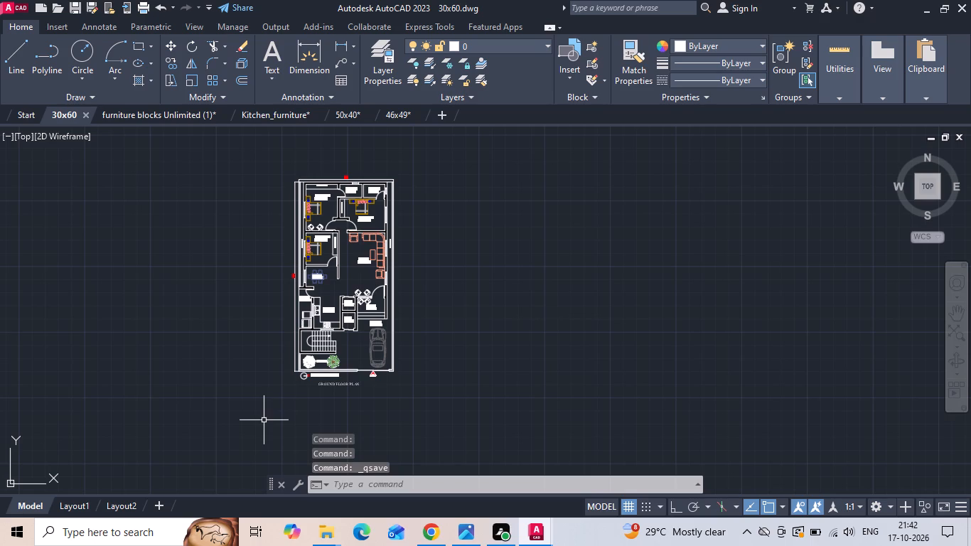
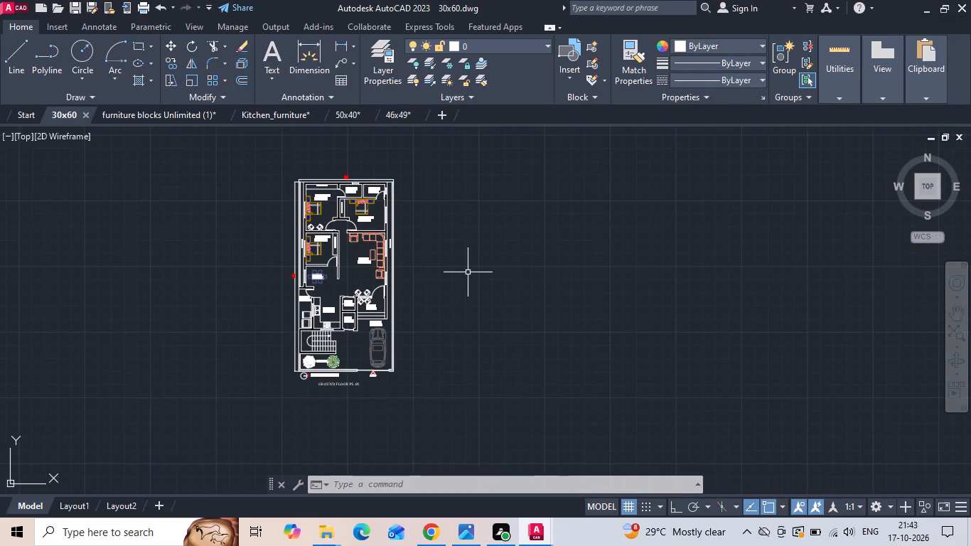
Save the completed 30x60 ground floor plan drawing again under its existing file name.
key("Escape")
key("ctrl+s")
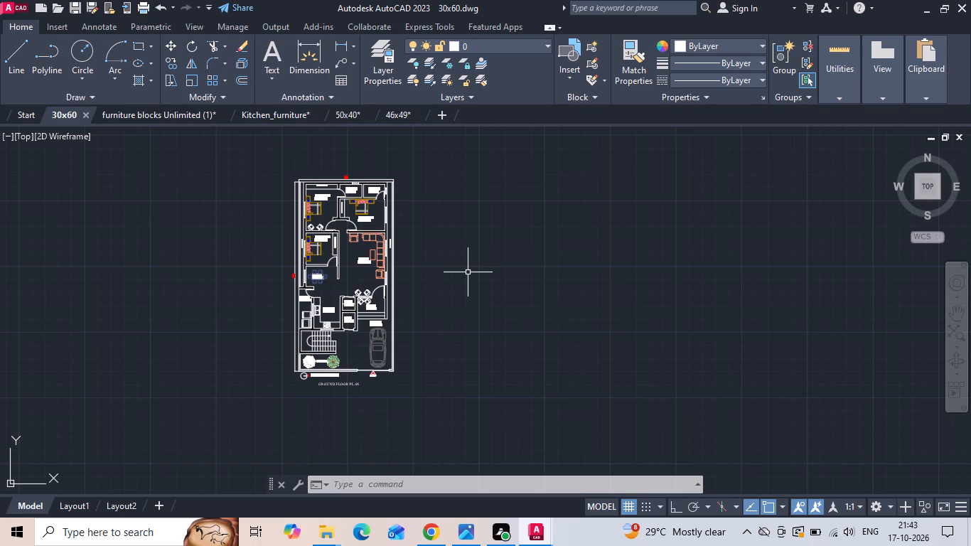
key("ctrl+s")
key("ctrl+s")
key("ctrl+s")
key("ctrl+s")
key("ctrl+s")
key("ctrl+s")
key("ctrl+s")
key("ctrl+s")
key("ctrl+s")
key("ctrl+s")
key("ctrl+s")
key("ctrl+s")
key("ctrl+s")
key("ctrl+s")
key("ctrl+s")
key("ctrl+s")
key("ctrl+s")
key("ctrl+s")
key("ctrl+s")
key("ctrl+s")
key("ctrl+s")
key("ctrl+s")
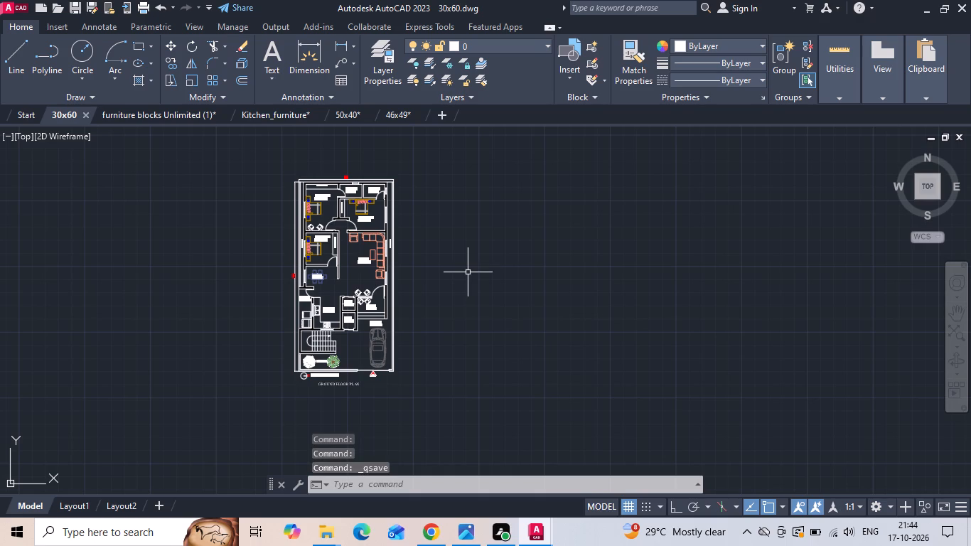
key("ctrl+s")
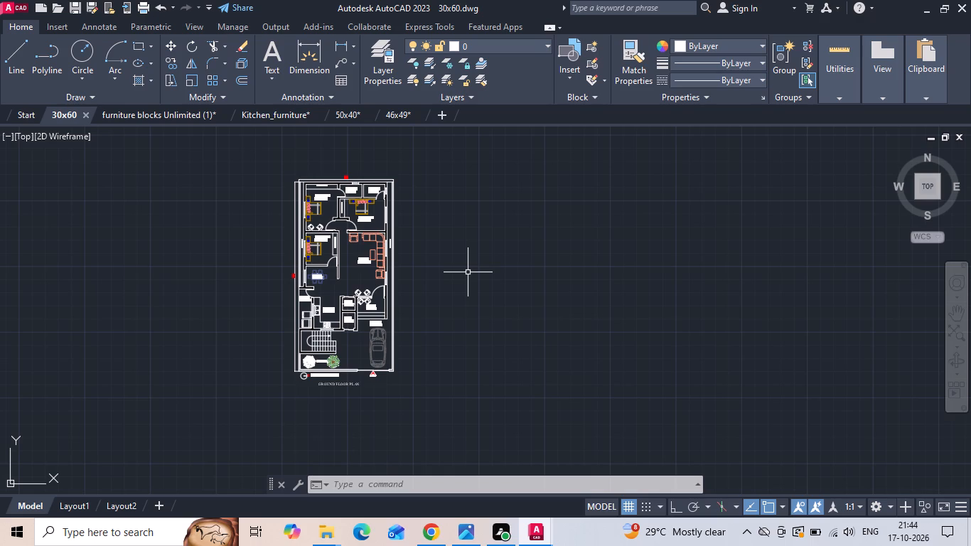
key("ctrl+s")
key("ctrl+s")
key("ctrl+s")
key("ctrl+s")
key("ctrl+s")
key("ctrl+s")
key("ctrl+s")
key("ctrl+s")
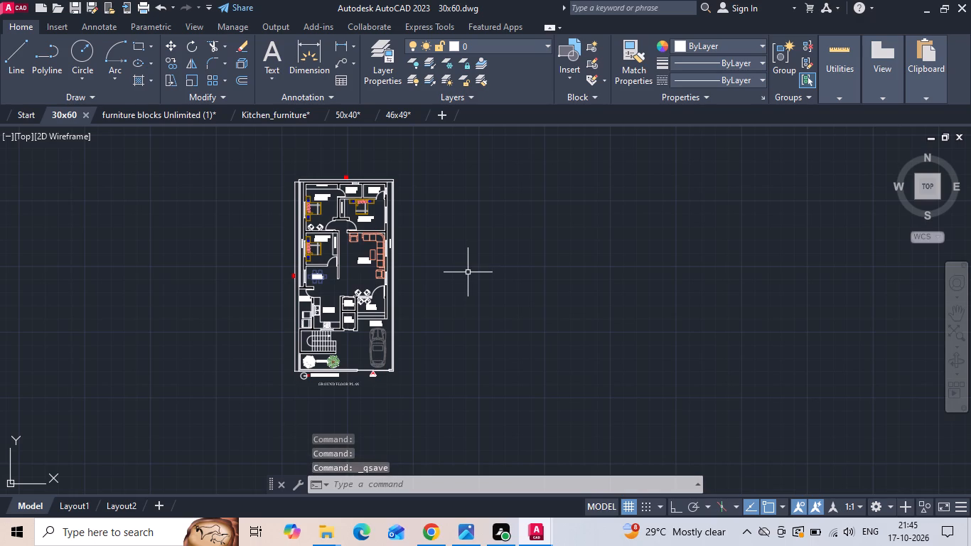
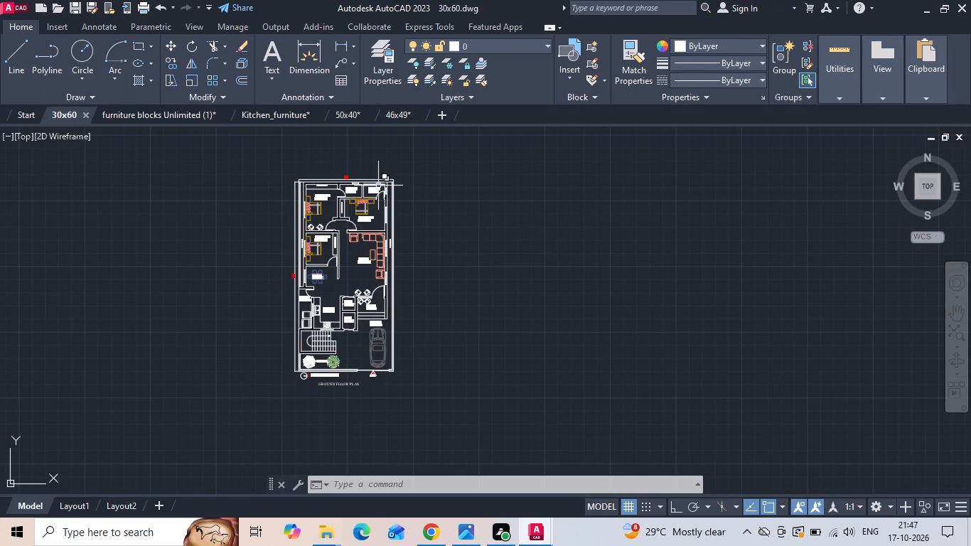
Copy the entire ground floor plan, with its dimensions and title, straight across to the empty area east of the original.
left_click_drag(272, 165, 291, 233)
left_click(408, 414)
right_click(408, 414)
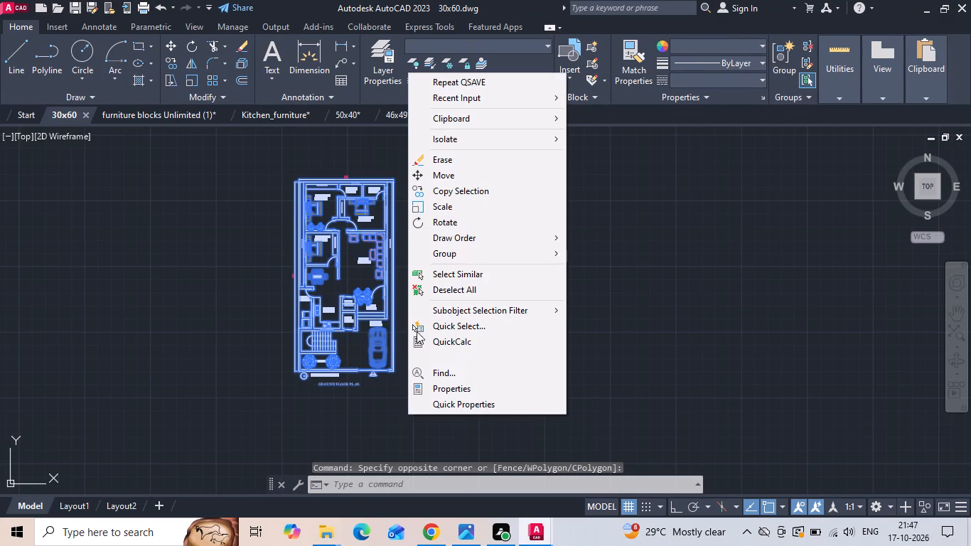
left_click(466, 192)
left_click_drag(451, 249, 551, 251)
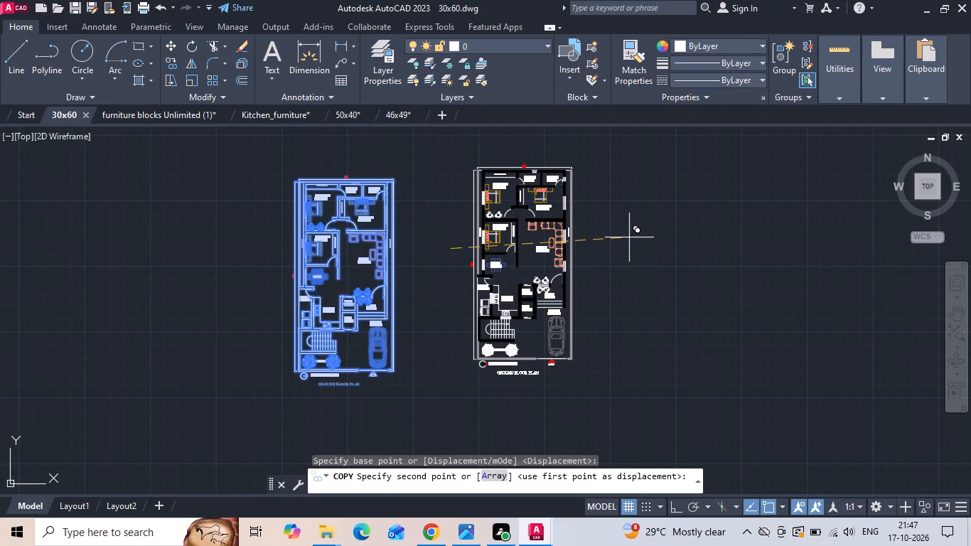
key("F8")
left_click(649, 253)
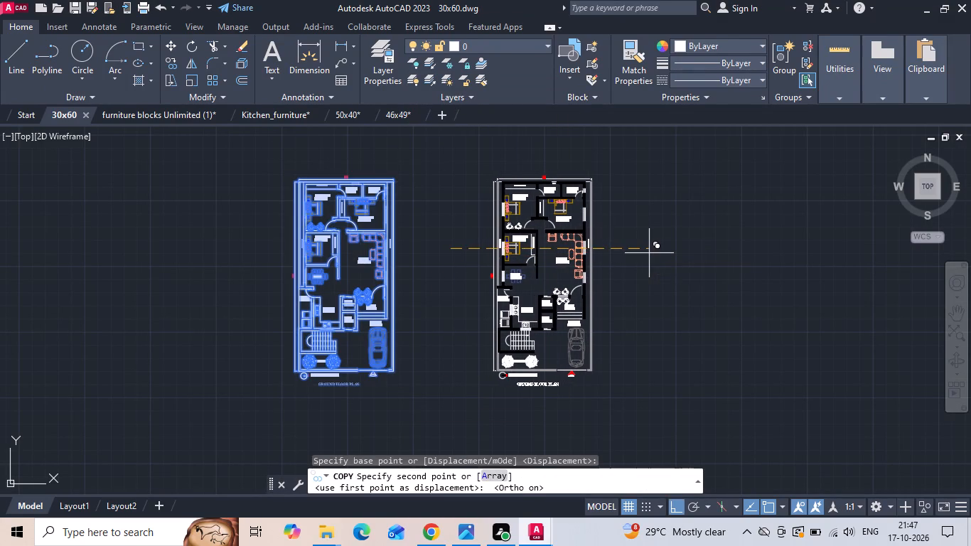
key("Escape")
Select the bed and side-table sets in Bedroom 1 and Bedroom 2 of the copied plan.
scroll(584, 186, "up", 3)
scroll(489, 204, "up", 2)
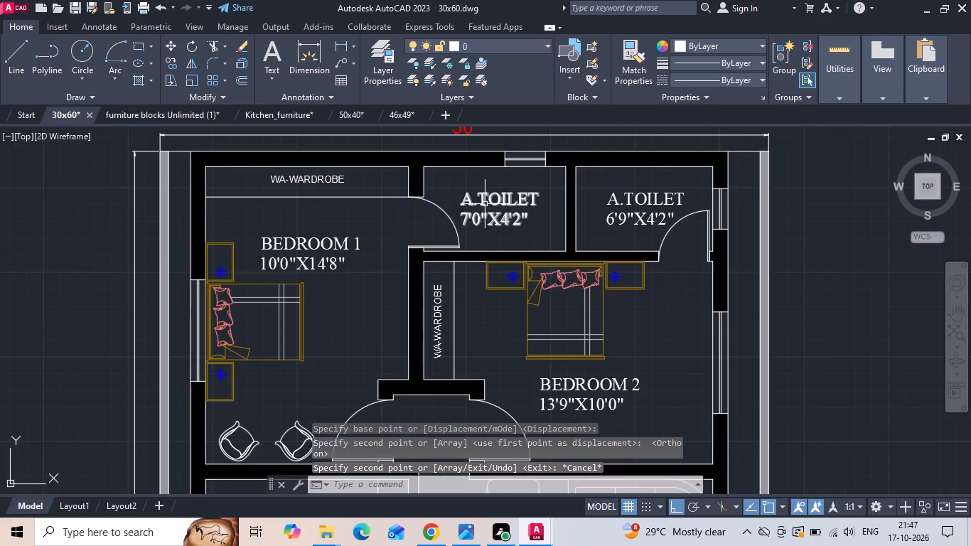
scroll(245, 226, "down", 1)
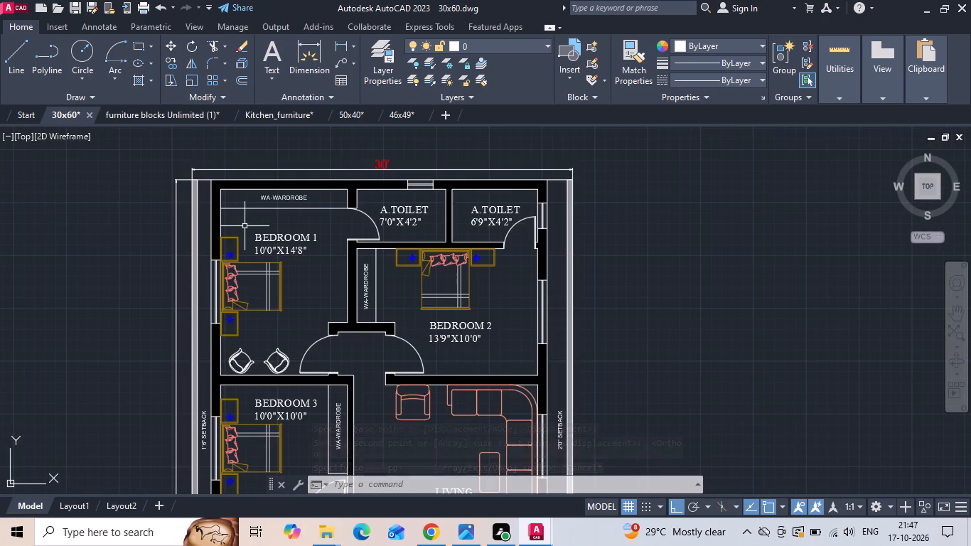
left_click(235, 265)
left_click(452, 291)
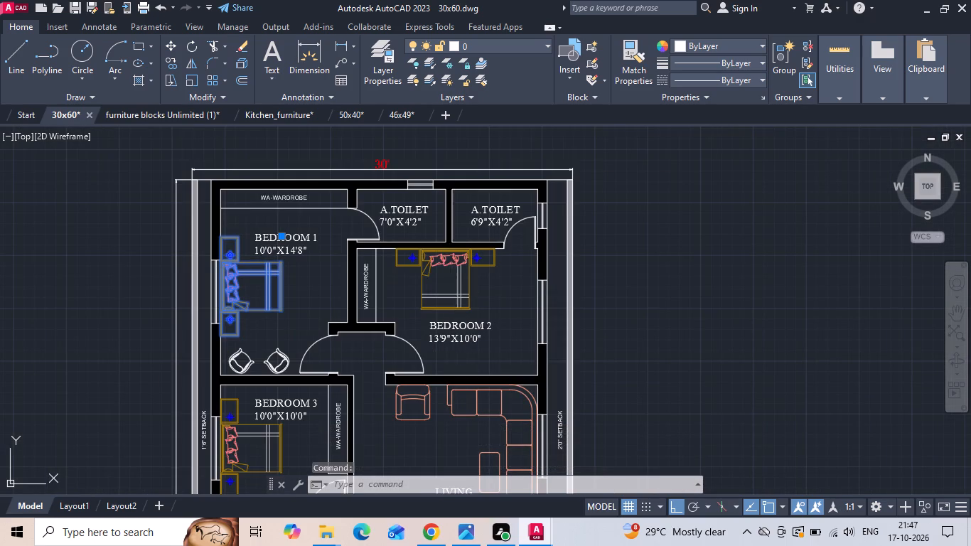
left_click(430, 258)
middle_click_drag(417, 287, 415, 242)
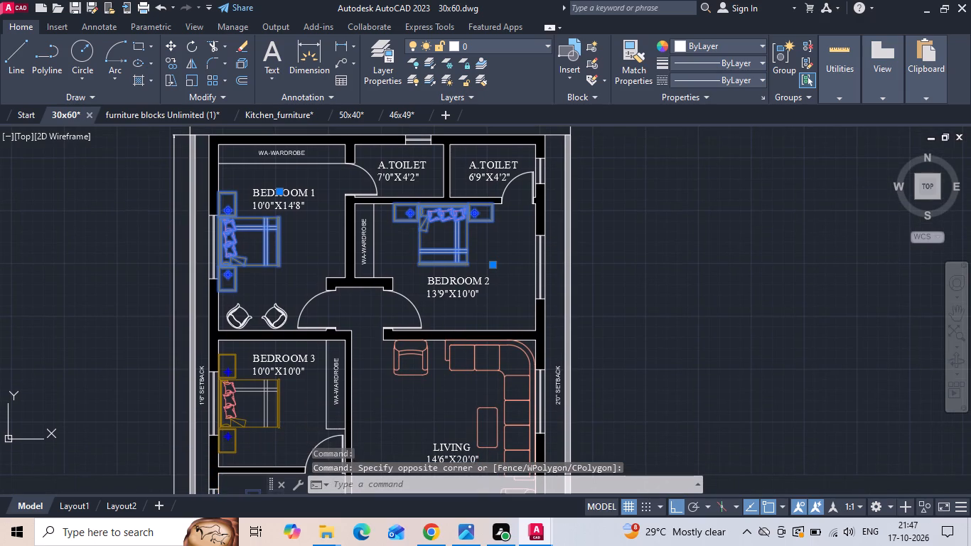
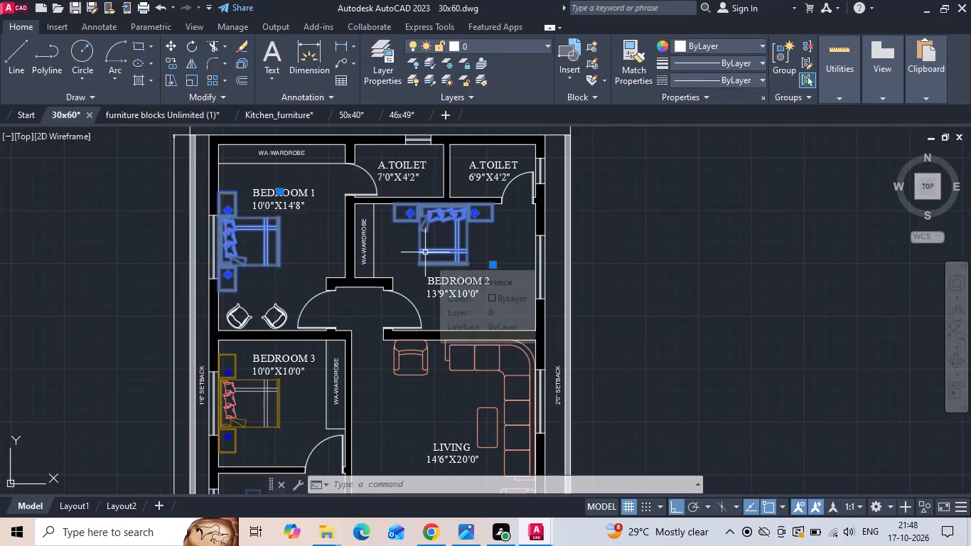
Delete the bed and side-table sets from Bedrooms 1 and 2 and the two chairs in Bedroom 1 of the copied plan.
left_click(425, 252)
key("Delete")
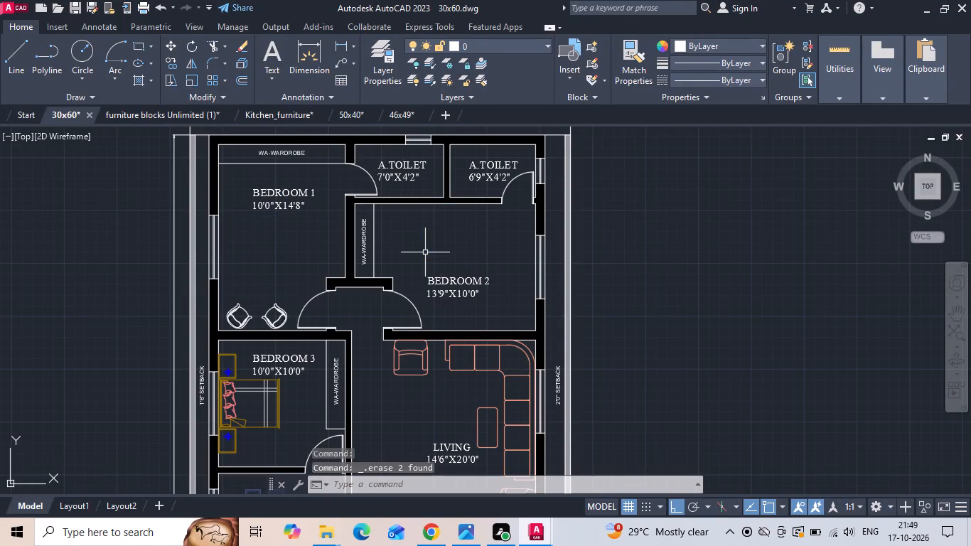
left_click(252, 314)
left_click(273, 322)
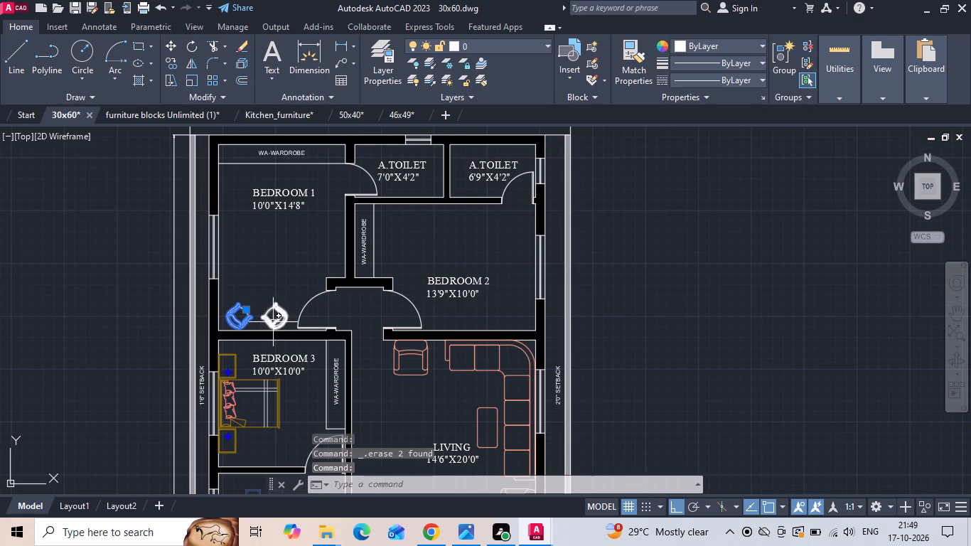
key("Delete")
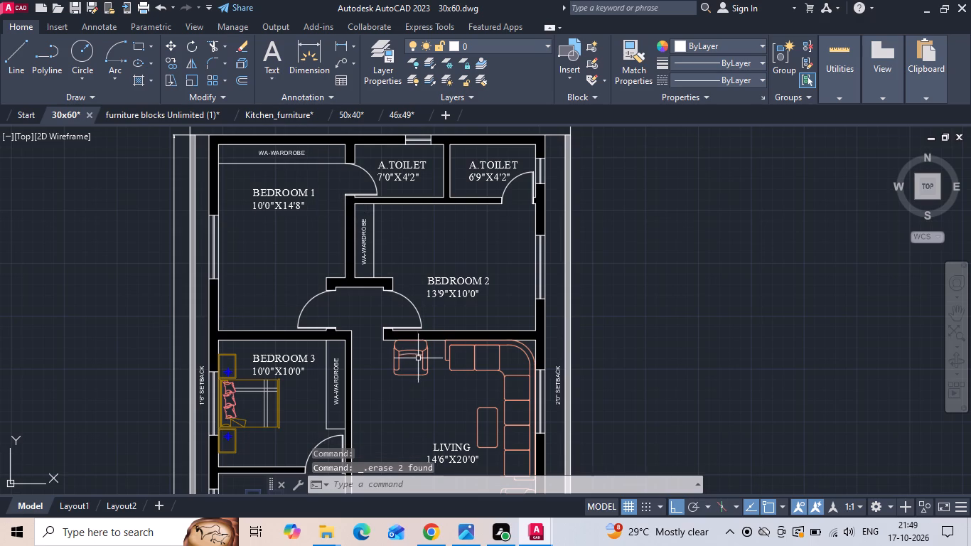
Delete the armchair near the Bedroom 2 wall and the corner sofa set with its coffee table from the Living room.
left_click(418, 358)
left_click(406, 354)
key("Delete")
left_click(469, 363)
left_click(429, 402)
key("Delete")
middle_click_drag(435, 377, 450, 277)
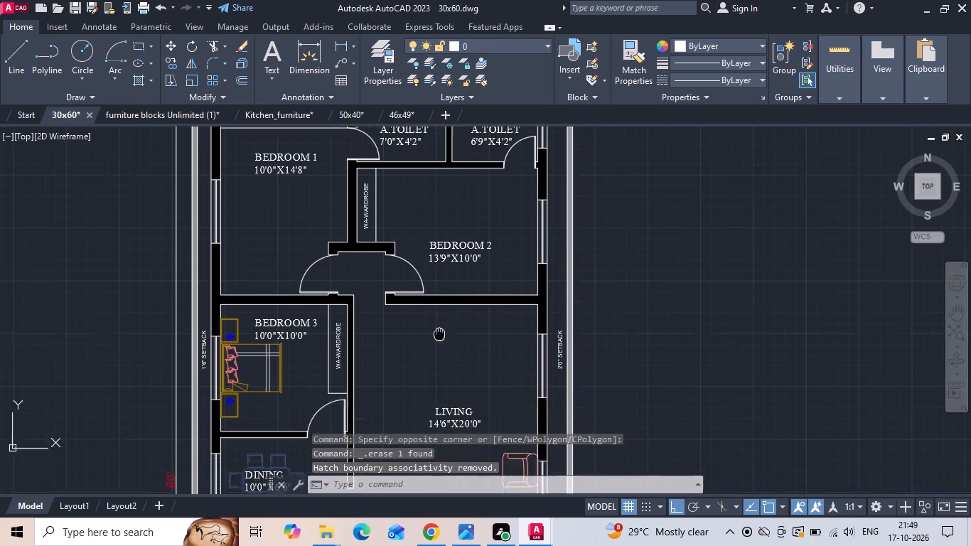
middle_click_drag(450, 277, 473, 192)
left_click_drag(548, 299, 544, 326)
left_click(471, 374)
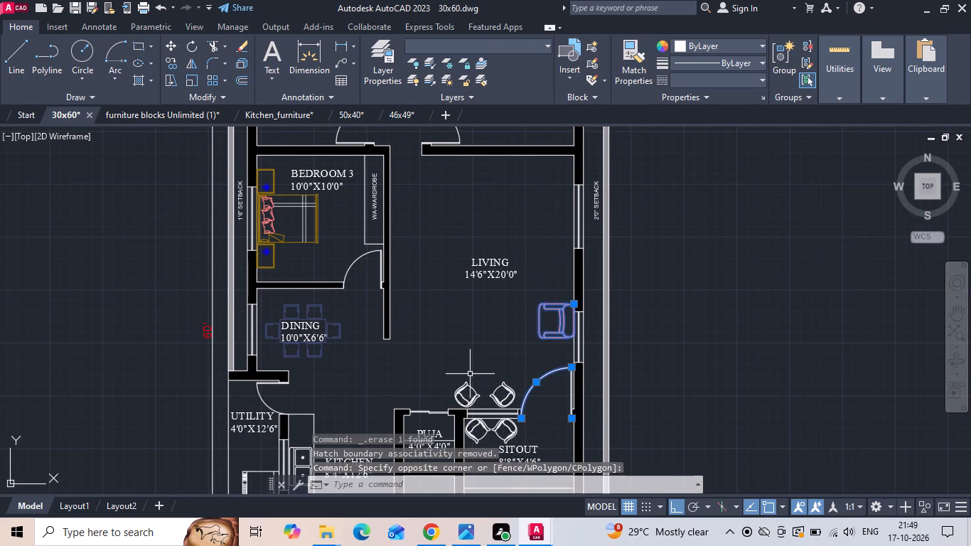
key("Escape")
Delete the remaining Living room armchair and the four chairs on both sides of the Sitout window.
middle_click_drag(501, 360, 514, 249)
left_click(556, 203)
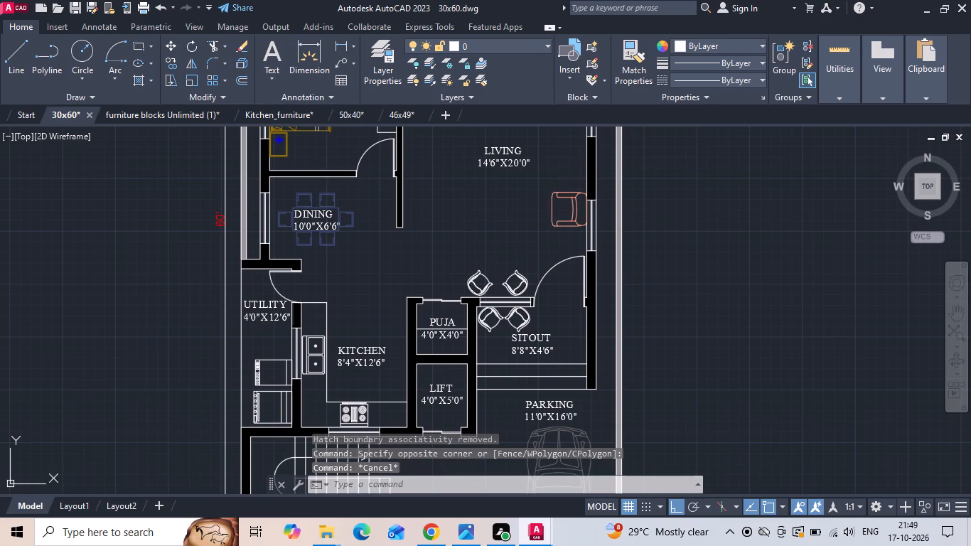
left_click(499, 227)
left_click(520, 262)
left_click(456, 276)
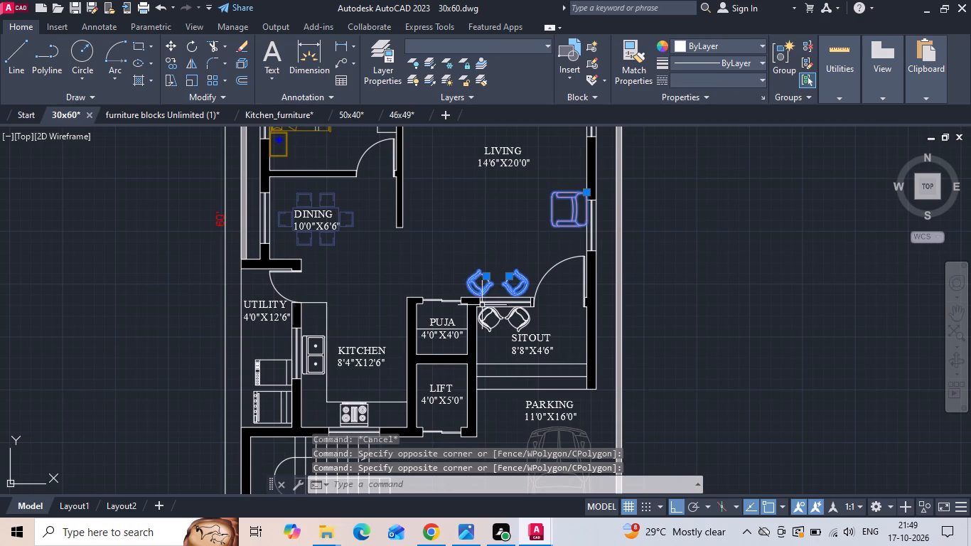
scroll(513, 318, "up", 3)
left_click(513, 318)
left_click(454, 321)
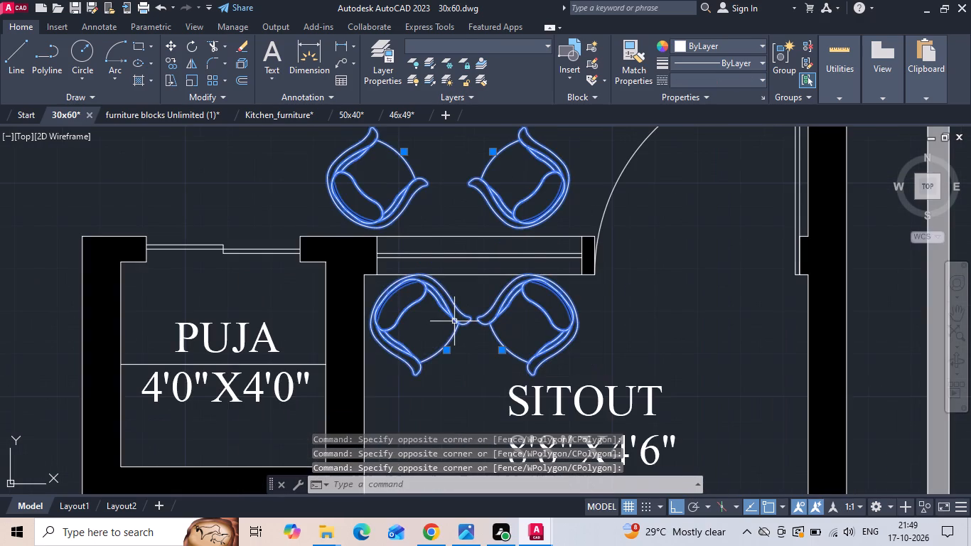
key("Delete")
Delete the stove and double sink from the Kitchen and the two appliances from the Utility.
scroll(481, 299, "down", 3)
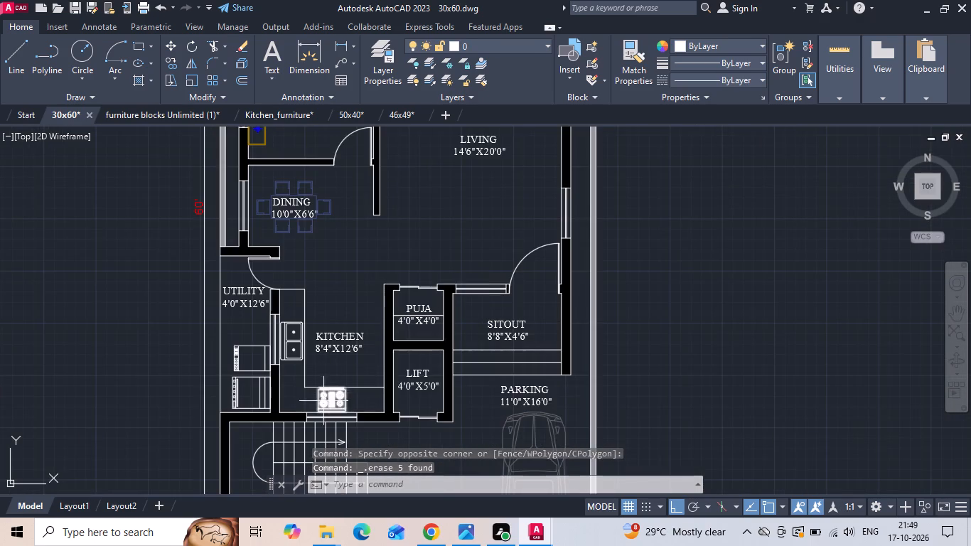
scroll(323, 402, "up", 2)
left_click(362, 383)
left_click(248, 328)
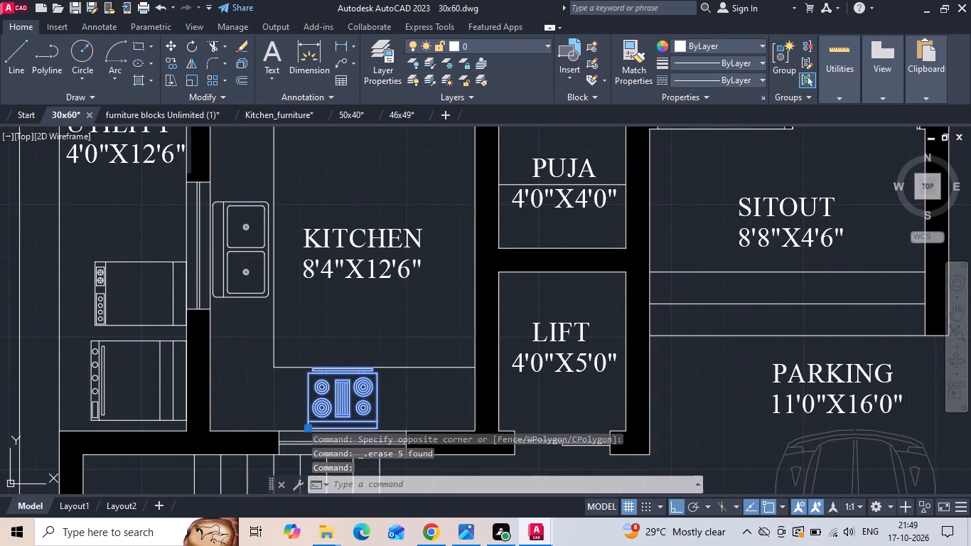
left_click(231, 255)
left_click_drag(113, 232, 109, 274)
left_click(84, 380)
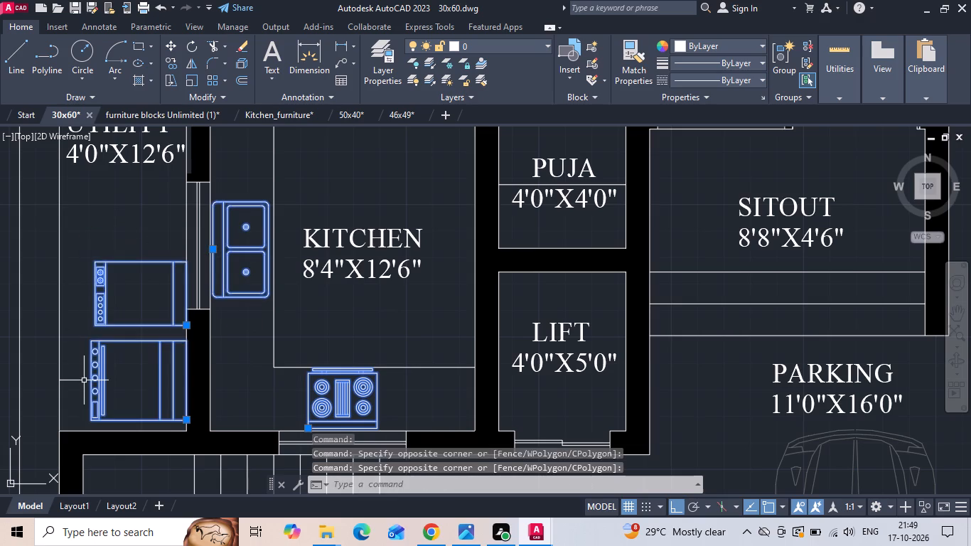
key("Delete")
Delete the six-chair dining table set from the Dining area of the copied plan.
scroll(619, 365, "down", 2)
scroll(444, 141, "up", 2)
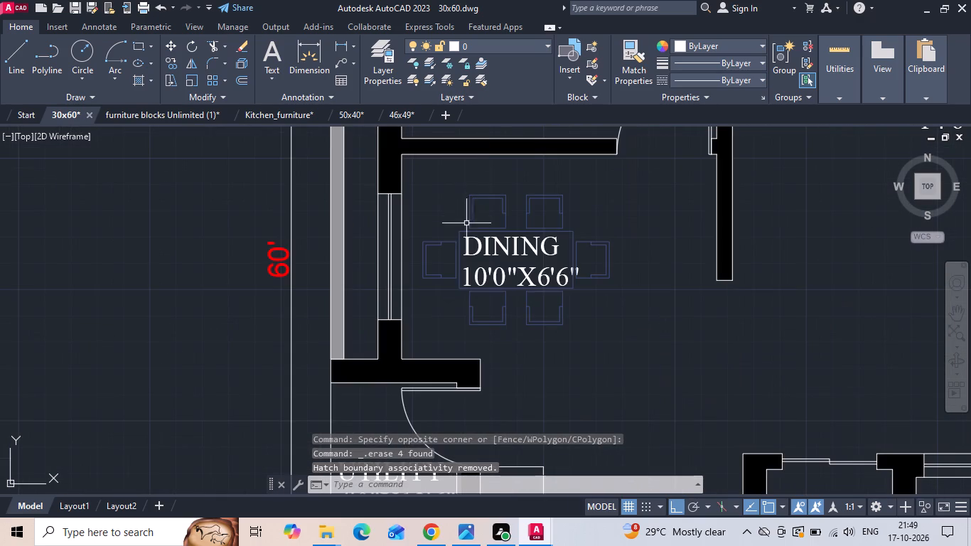
scroll(559, 192, "up", 1)
left_click(591, 190)
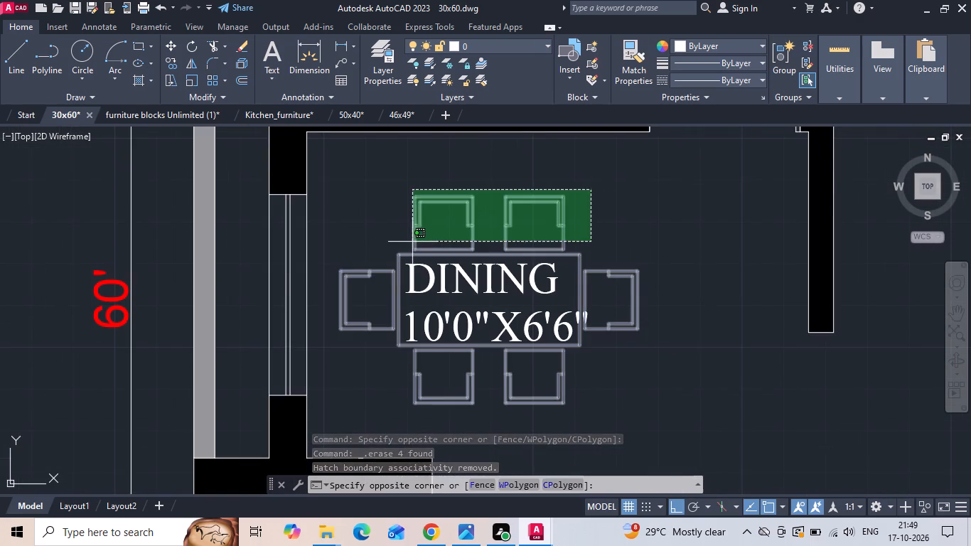
scroll(408, 242, "up", 1)
left_click(408, 242)
key("Delete")
Delete the bed and side-table set from Bedroom 3 of the copied plan.
scroll(407, 272, "down", 2)
scroll(442, 373, "down", 2)
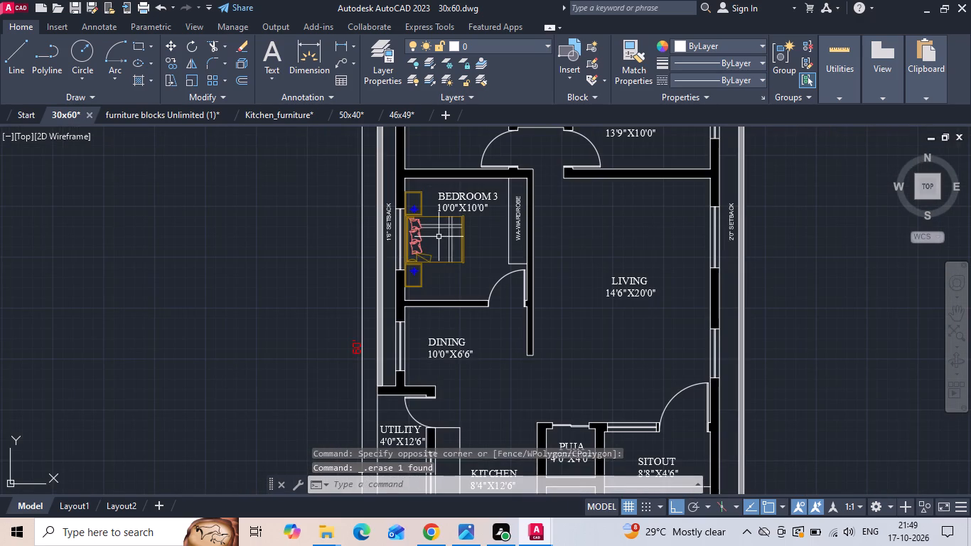
left_click_drag(439, 243, 436, 257)
left_click(432, 265)
key("Delete")
Delete the car from the Parking area of the copied plan and save the drawing.
scroll(423, 289, "down", 2)
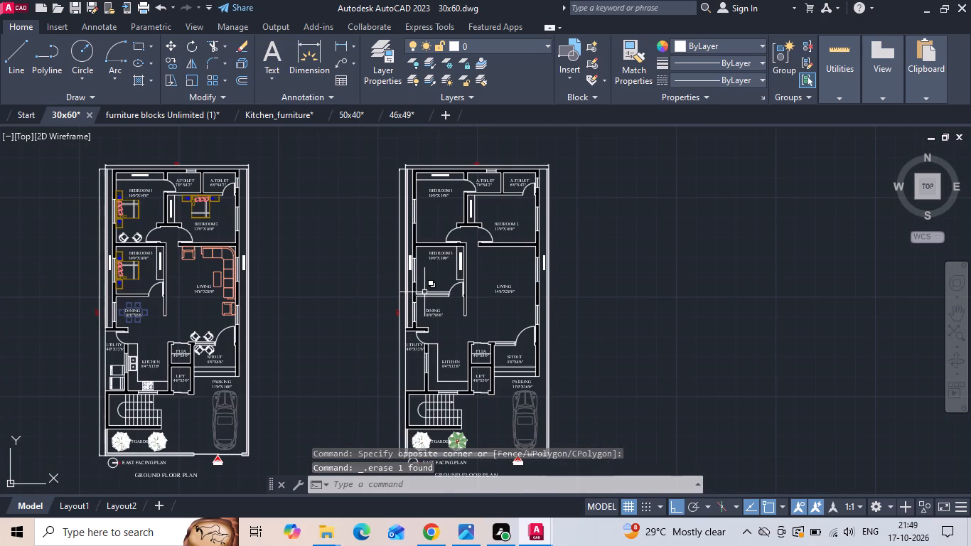
left_click(519, 437)
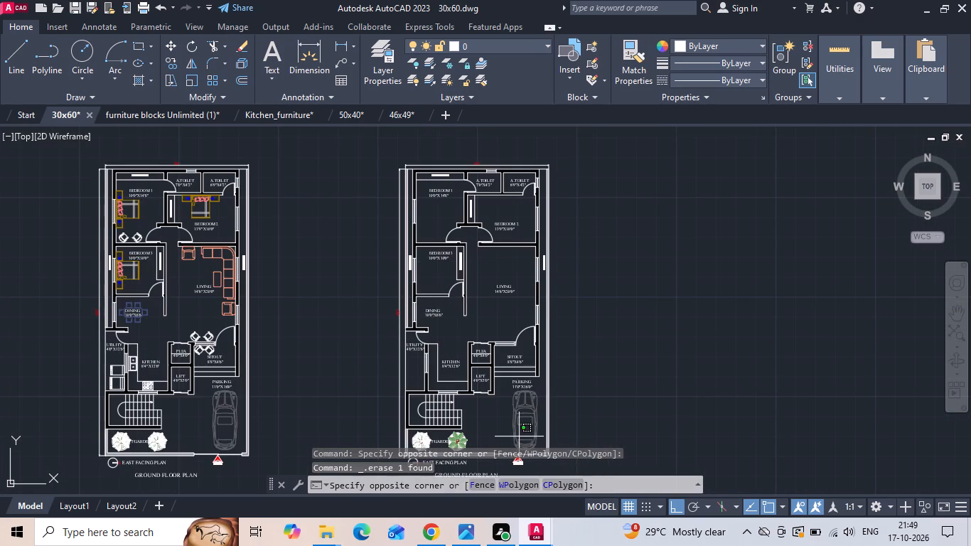
left_click(512, 414)
key("Delete")
key("ctrl+s")
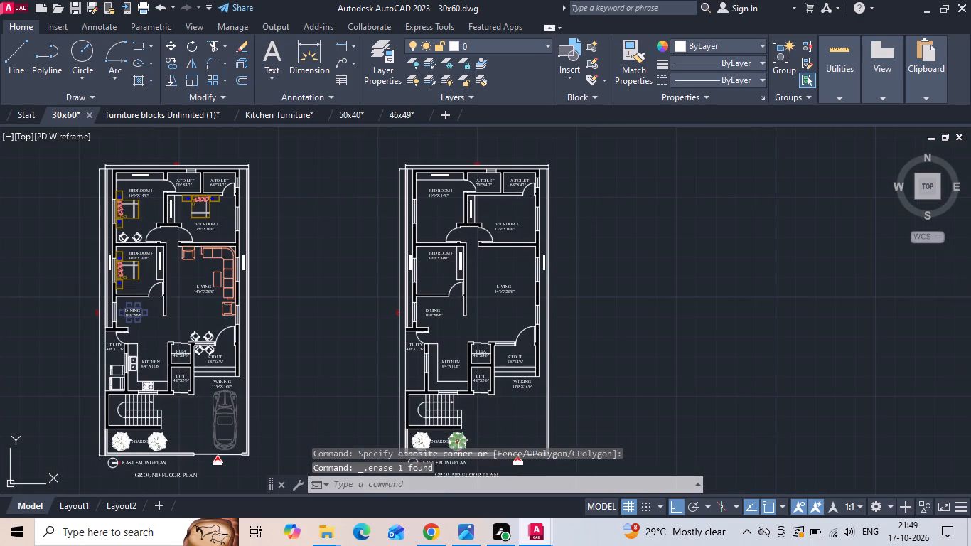
Delete the two plants beside the 5' Gardening label in the copied plan.
middle_click_drag(499, 397, 483, 243)
scroll(458, 282, "up", 4)
left_click(405, 349)
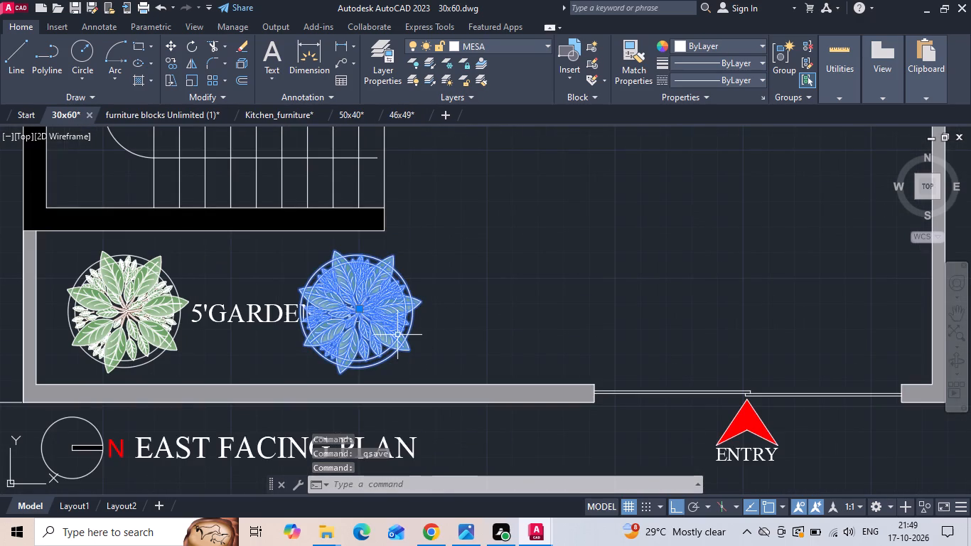
key("Delete")
scroll(380, 343, "down", 1)
left_click(227, 314)
key("Delete")
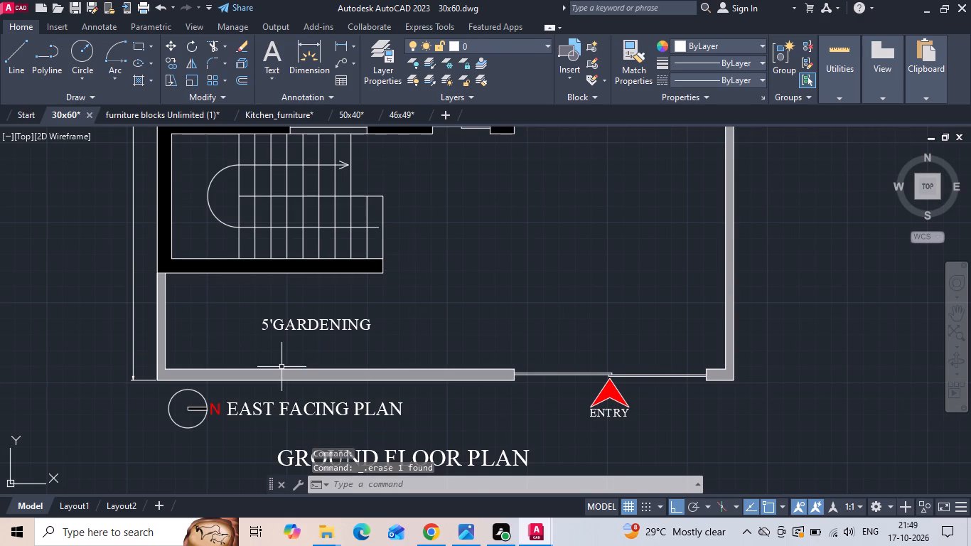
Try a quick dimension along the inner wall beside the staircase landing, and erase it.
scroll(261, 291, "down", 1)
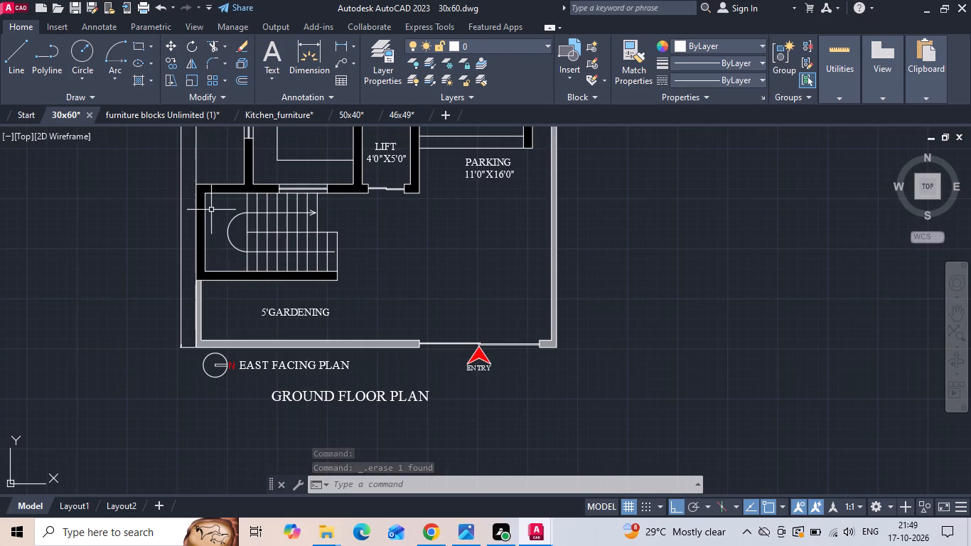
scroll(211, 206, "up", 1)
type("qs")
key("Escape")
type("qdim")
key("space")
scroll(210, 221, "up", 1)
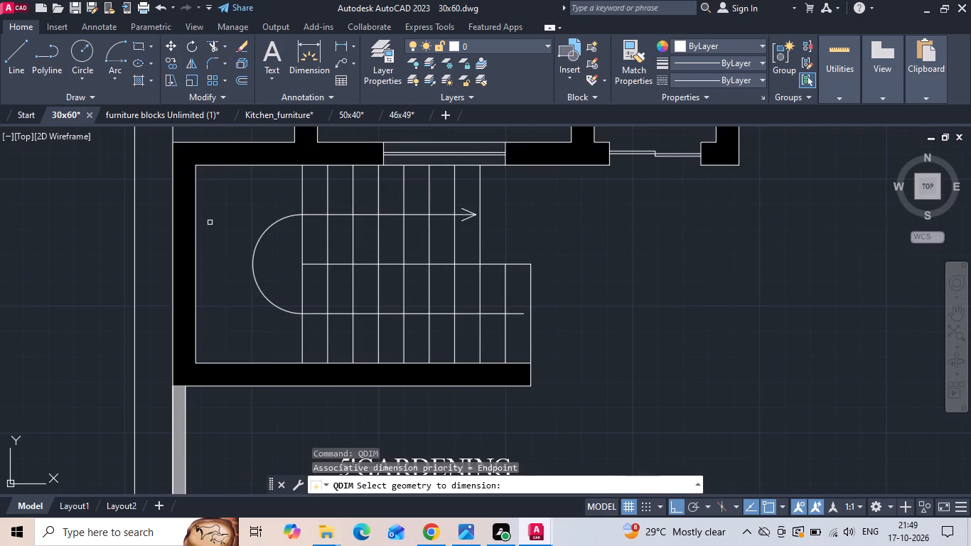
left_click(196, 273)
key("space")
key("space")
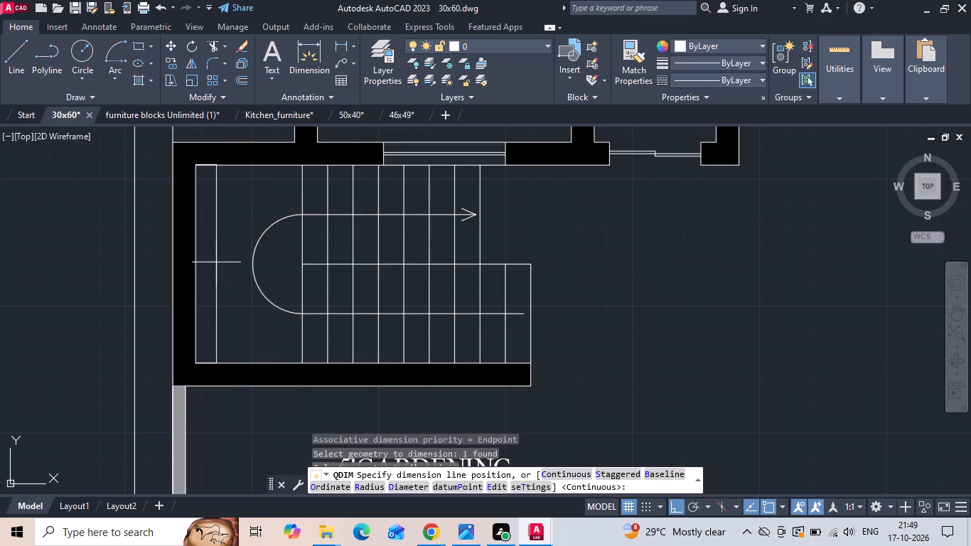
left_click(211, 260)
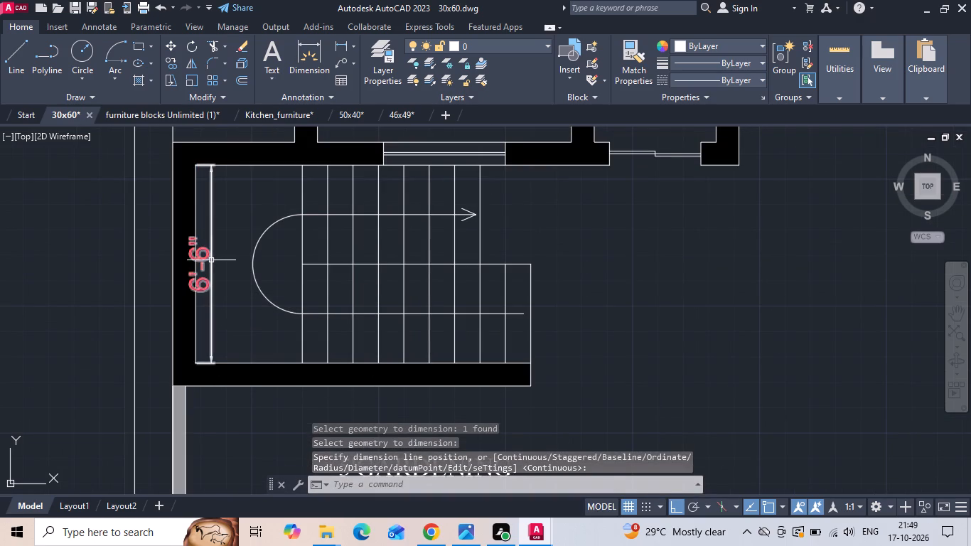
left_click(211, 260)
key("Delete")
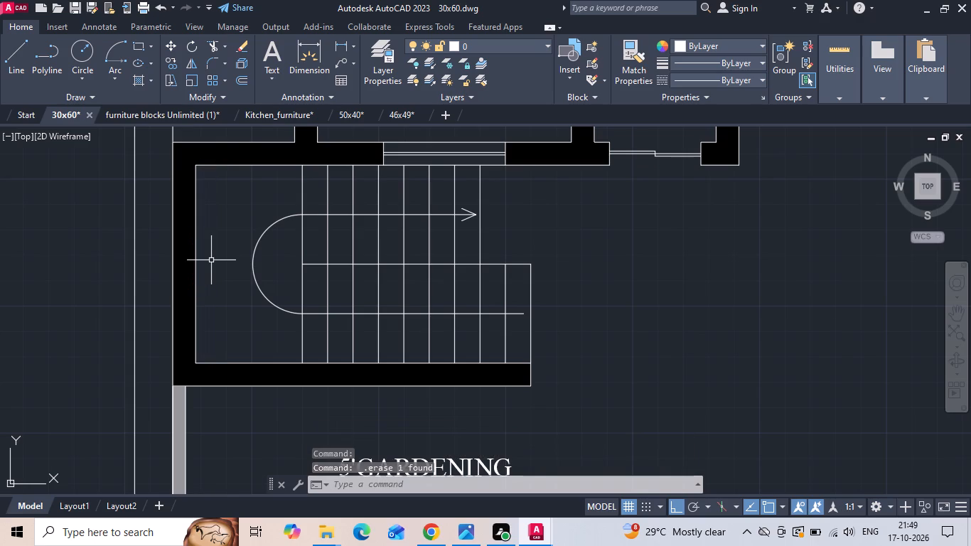
Override the ISO-25 dimension style with a text height of 6" and make the override current.
type("d")
key("space")
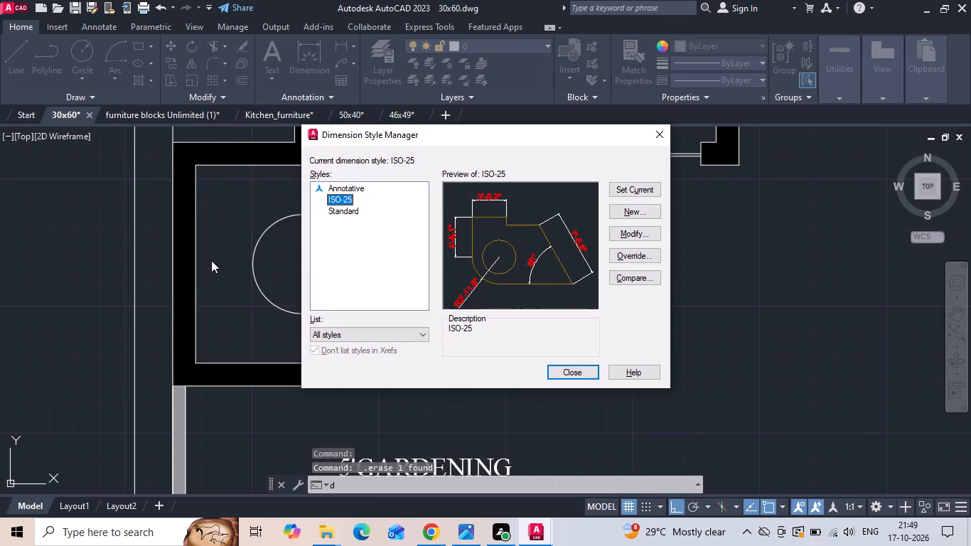
left_click(630, 259)
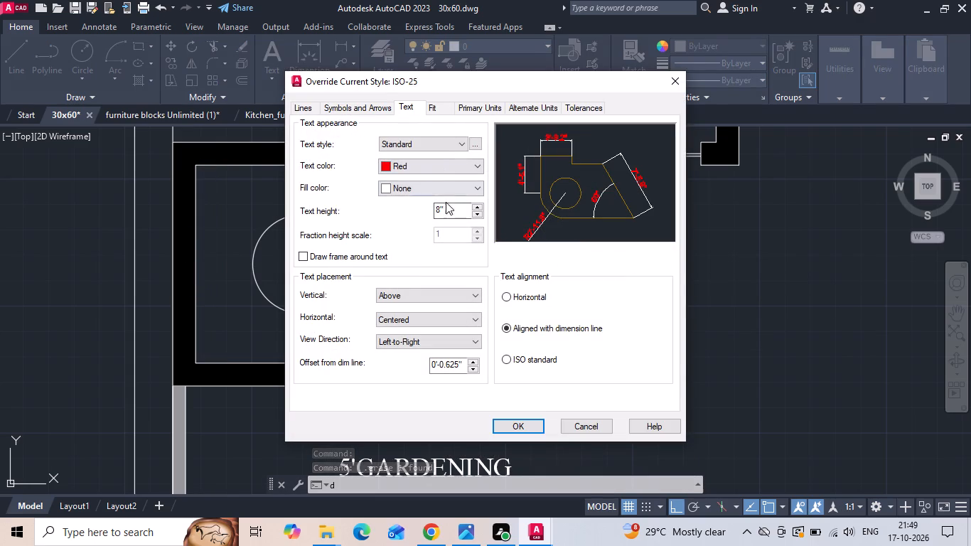
left_click(451, 208)
key("BackSpace")
key("BackSpace")
key("BackSpace")
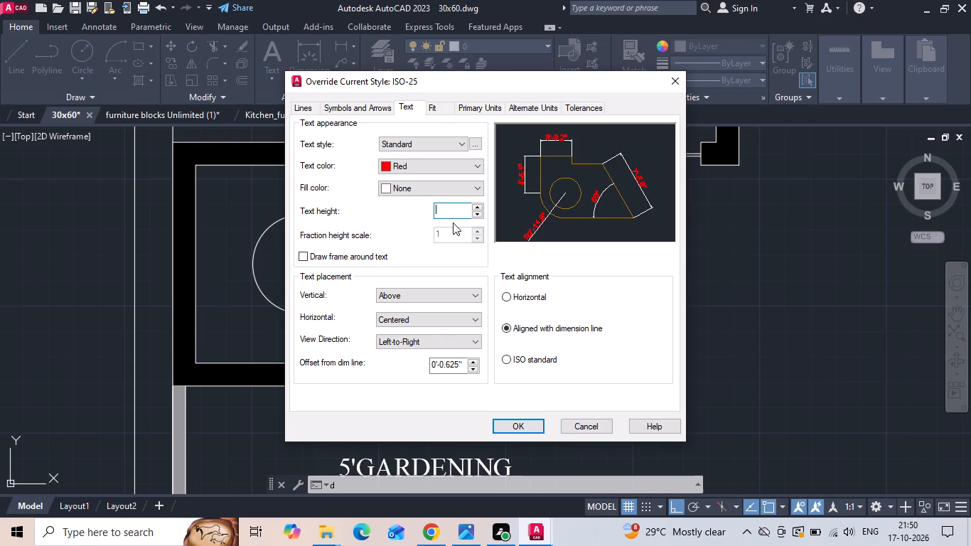
type("6\"")
key("Return")
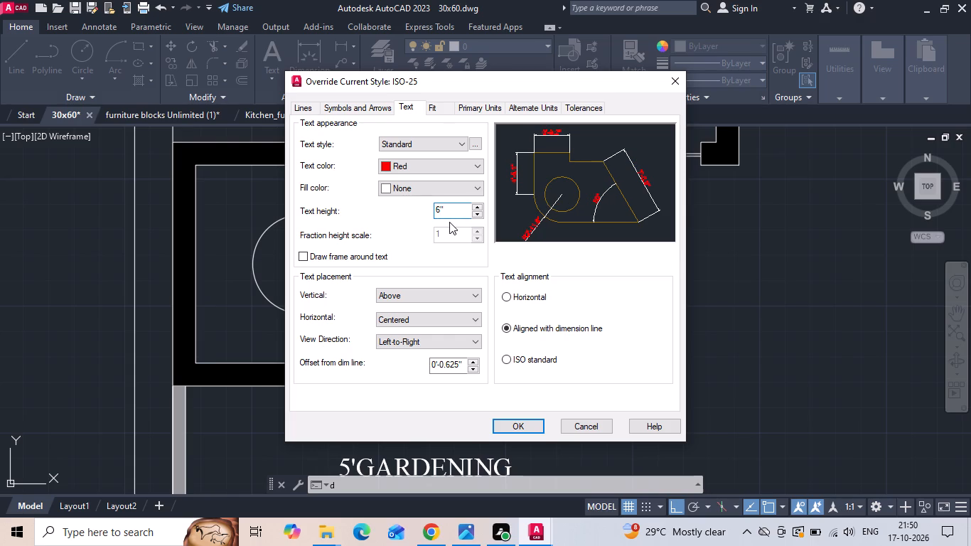
left_click(522, 423)
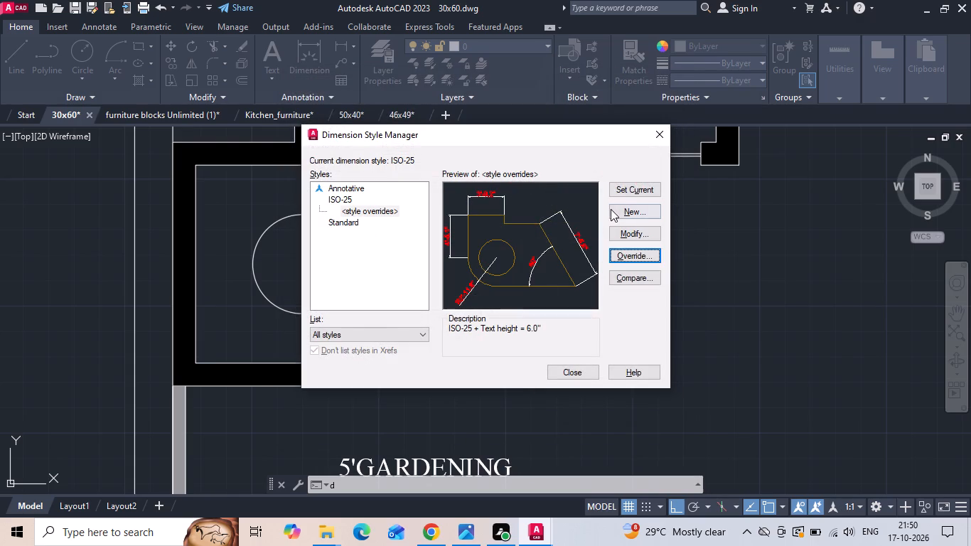
left_click(629, 188)
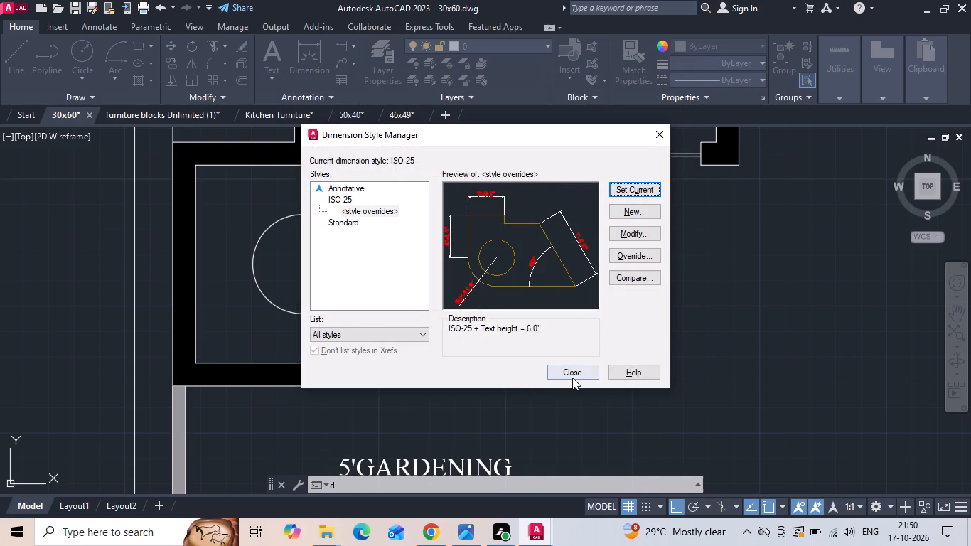
left_click(572, 378)
Add a quick dimension to the inner wall beside the staircase landing, placed just inside the landing.
key("q")
key("d")
key("i")
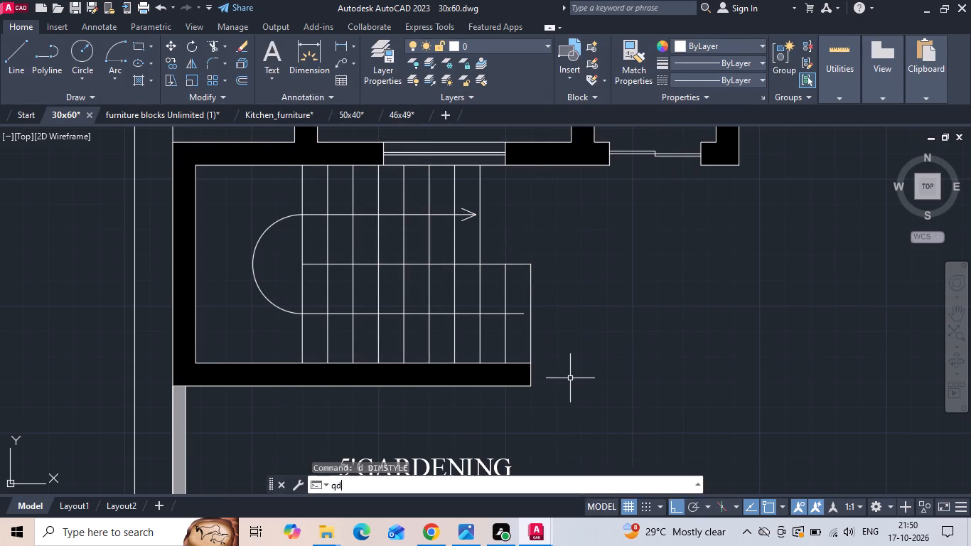
key("m")
key("space")
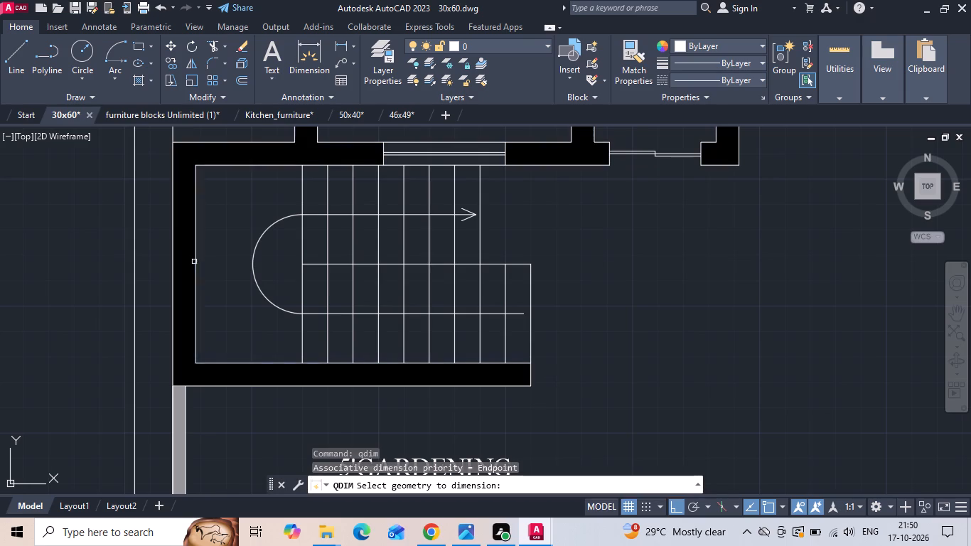
left_click(196, 258)
key("space")
key("space")
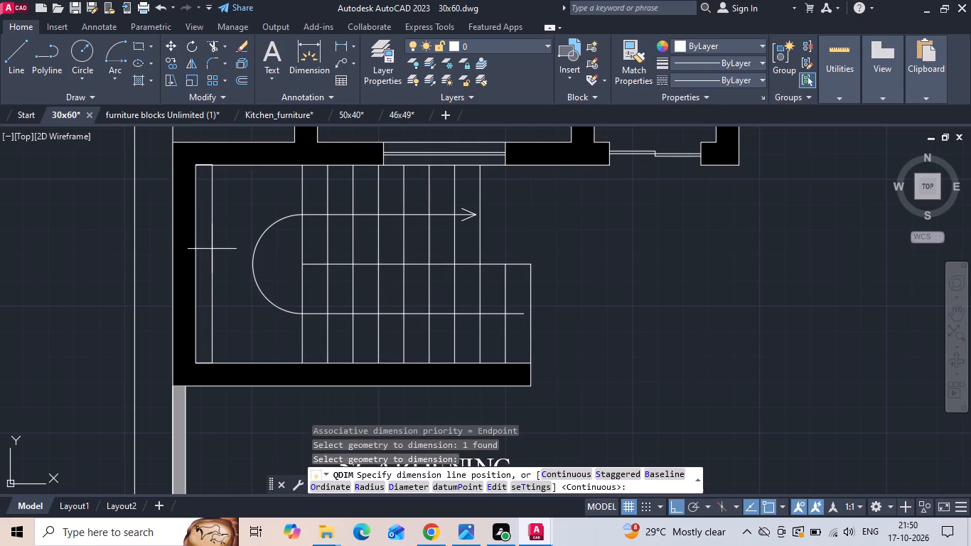
left_click(215, 252)
scroll(210, 298, "up", 2)
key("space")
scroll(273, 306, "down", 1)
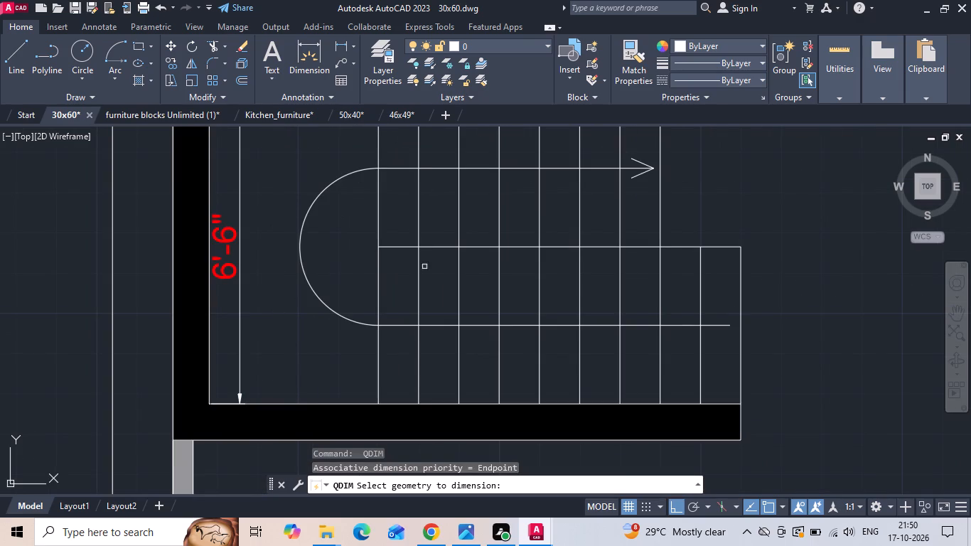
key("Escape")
Add a linear dimension across the staircase landing, from the inner wall corner to the first riser line, placed just inside the wall.
left_click(340, 47)
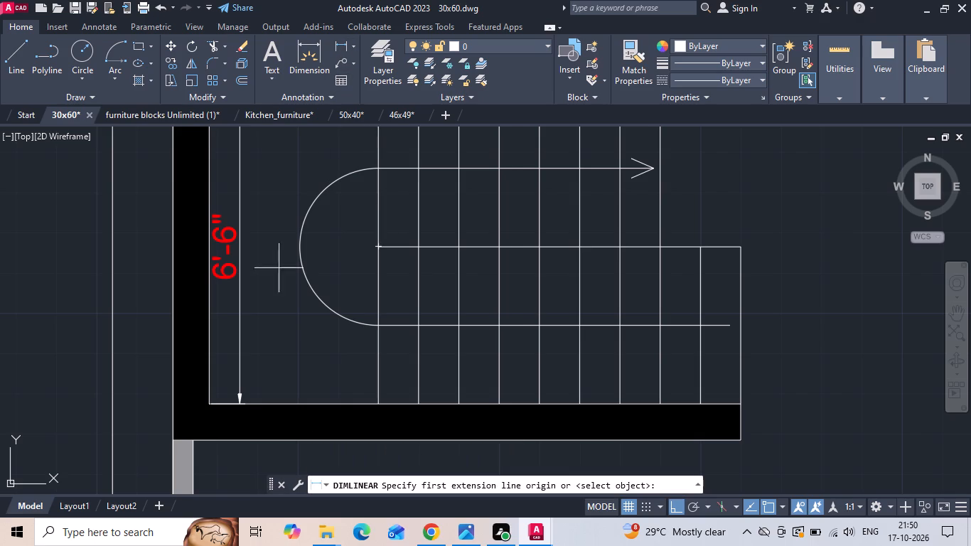
scroll(219, 396, "up", 1)
left_click(206, 412)
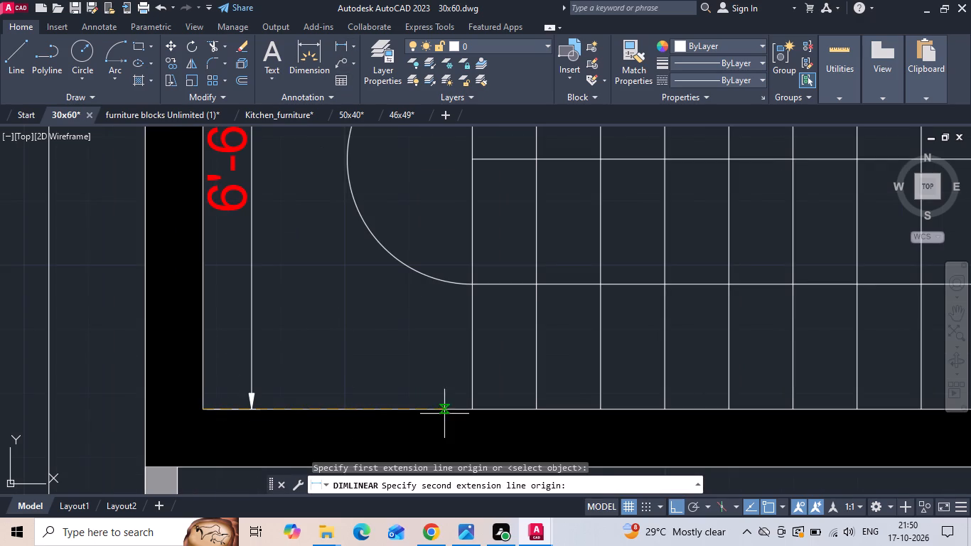
left_click(478, 407)
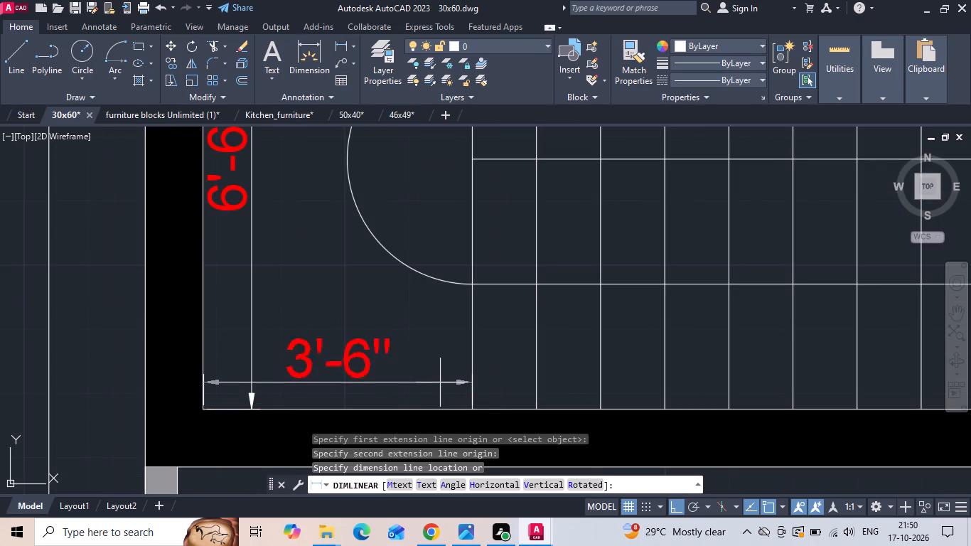
left_click(440, 382)
Add a linear dimension between two adjacent riser lines of the flight nearest the gardening area to show the tread depth.
key("space")
scroll(311, 359, "down", 1)
scroll(690, 361, "up", 1)
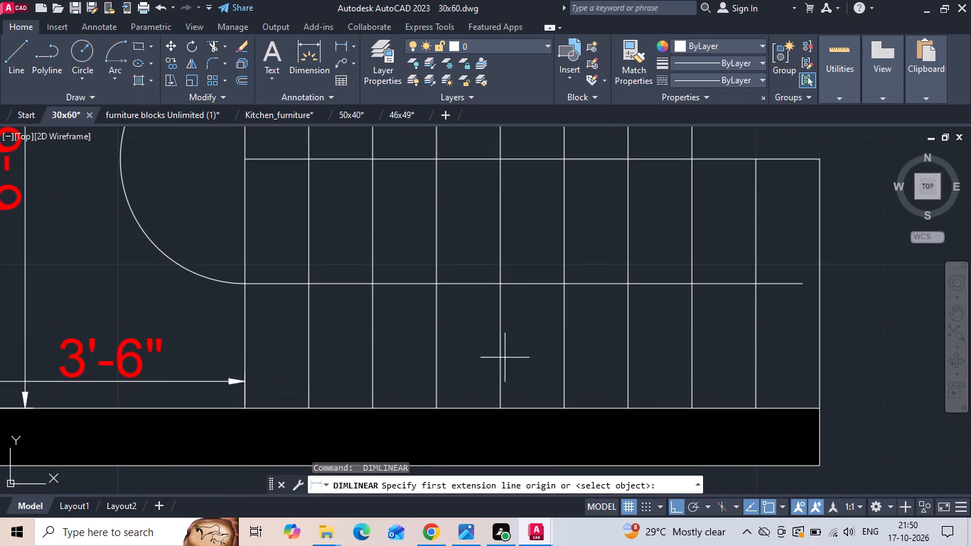
left_click(441, 334)
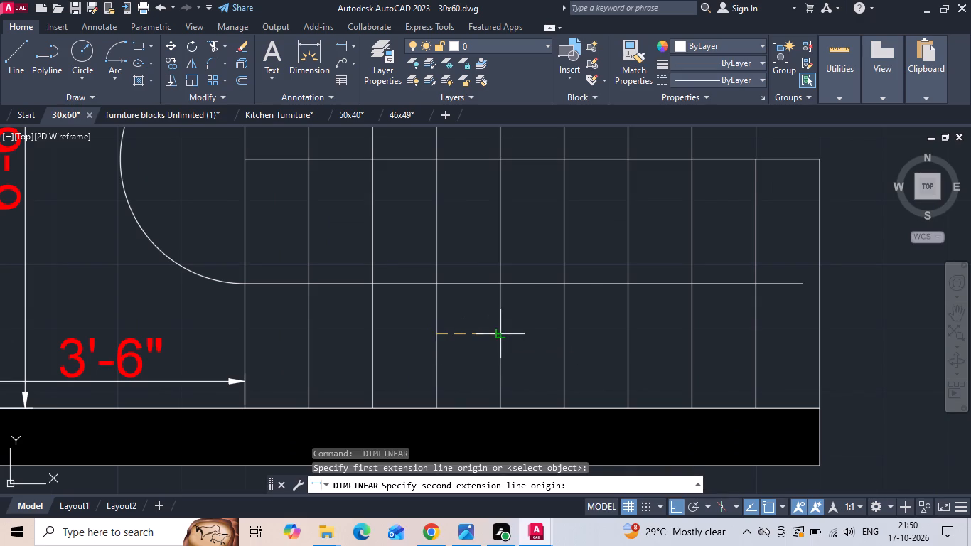
left_click(496, 331)
left_click(496, 331)
Add a linear dimension for the flight's width at its open end, placed just inside the end line.
scroll(451, 363, "down", 2)
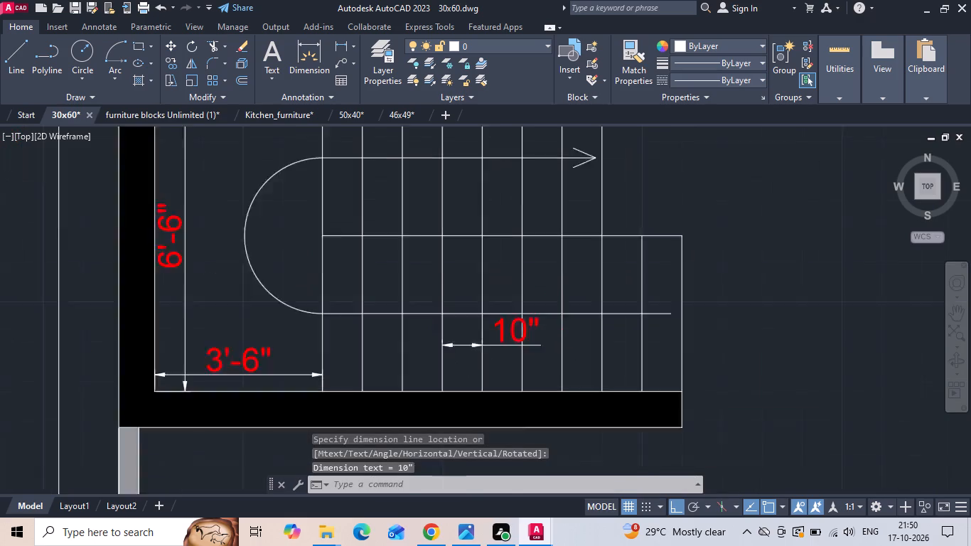
key("space")
left_click(596, 283)
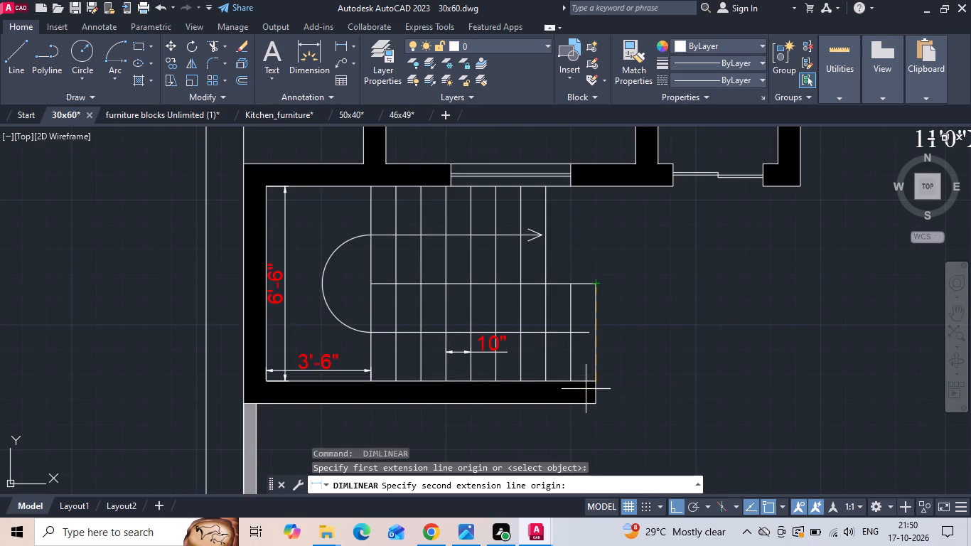
left_click(596, 382)
scroll(591, 364, "up", 2)
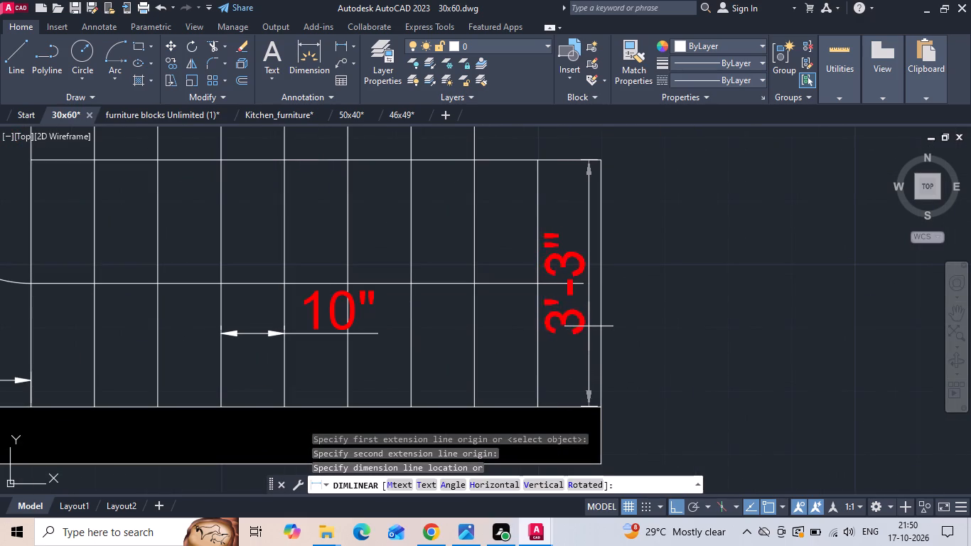
left_click(589, 326)
Add a quick dimension to the compound wall's inner line beside the 5' Gardening label, placed just inside the gardening strip.
scroll(574, 339, "down", 3)
middle_click_drag(440, 258, 398, 149)
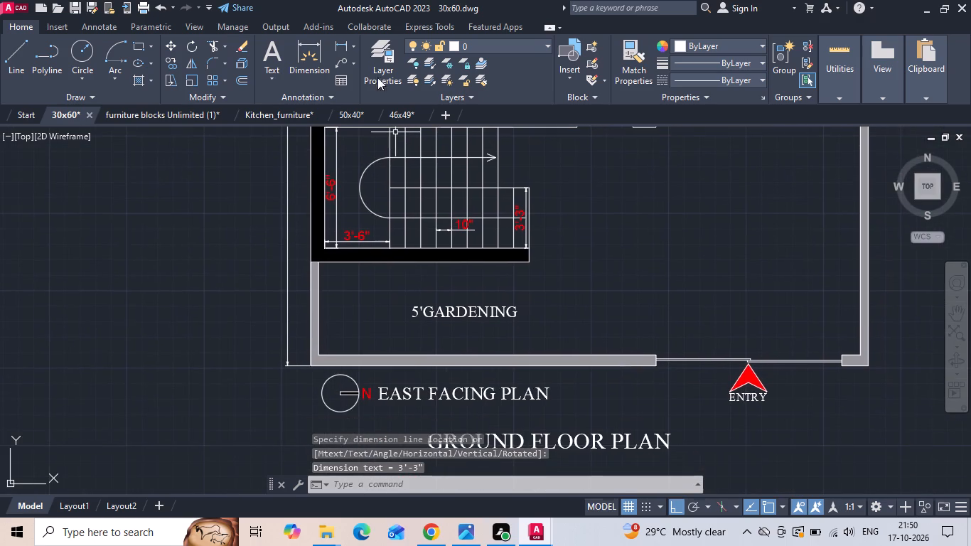
left_click(345, 36)
scroll(350, 263, "up", 1)
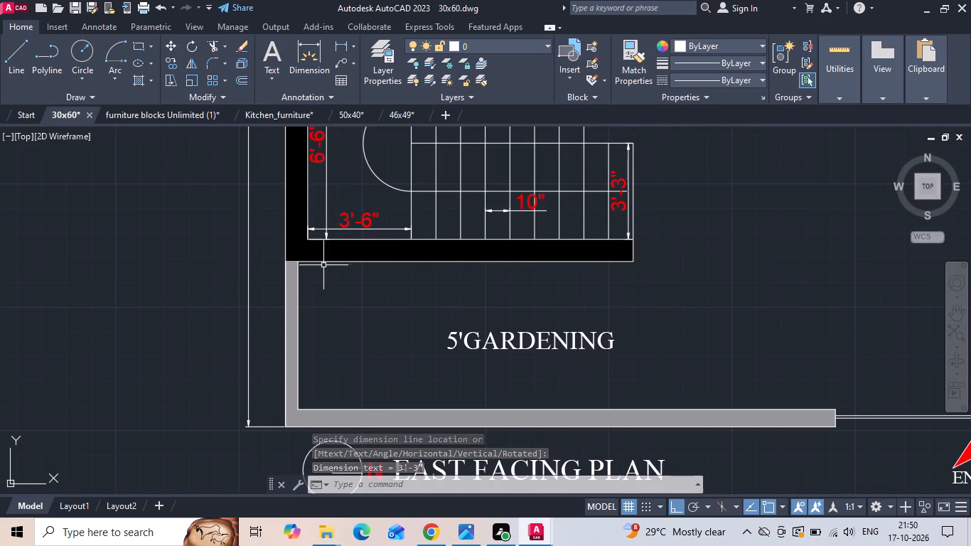
key("Escape")
type("qdim")
key("space")
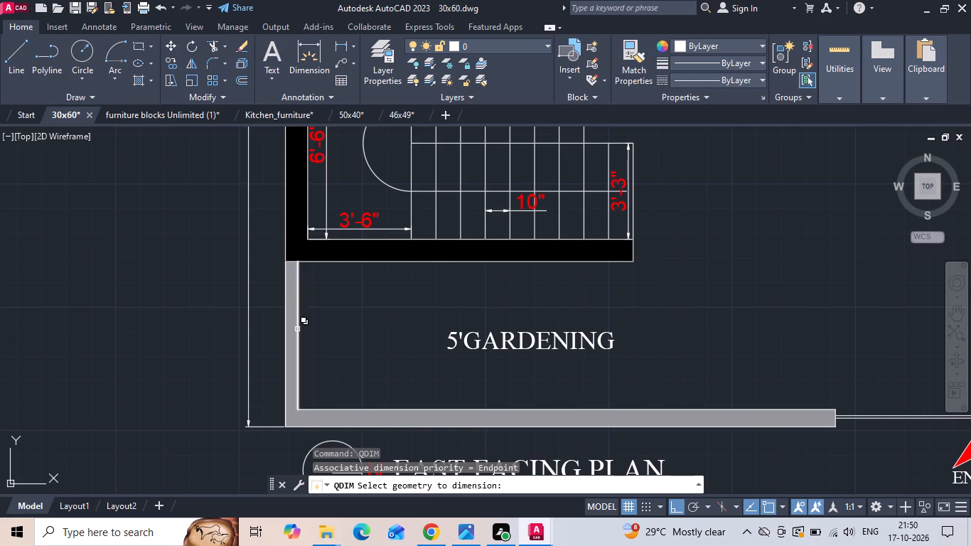
left_click(298, 329)
key("space")
key("space")
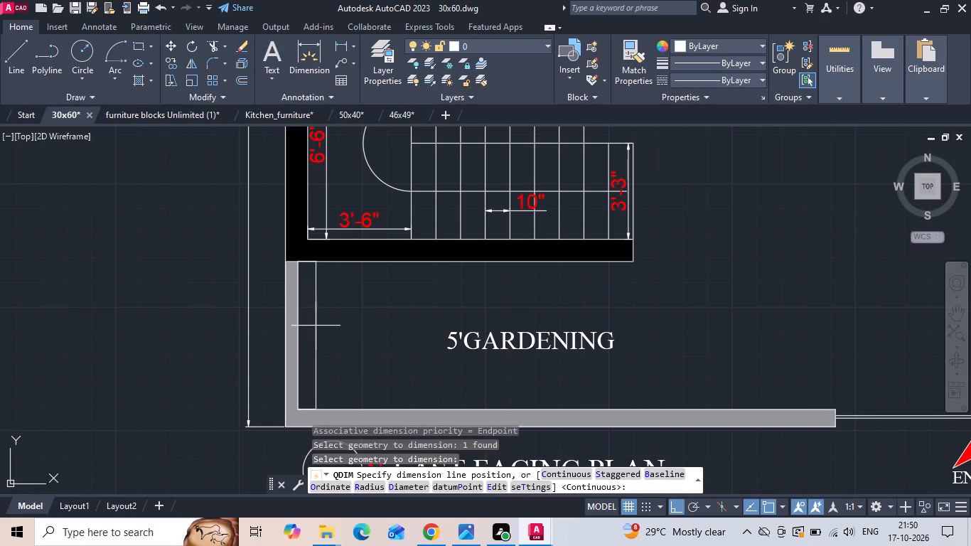
left_click(316, 326)
Add quick dimensions for the lift's width and depth, placing both inside the lift room near its walls.
scroll(306, 349, "down", 2)
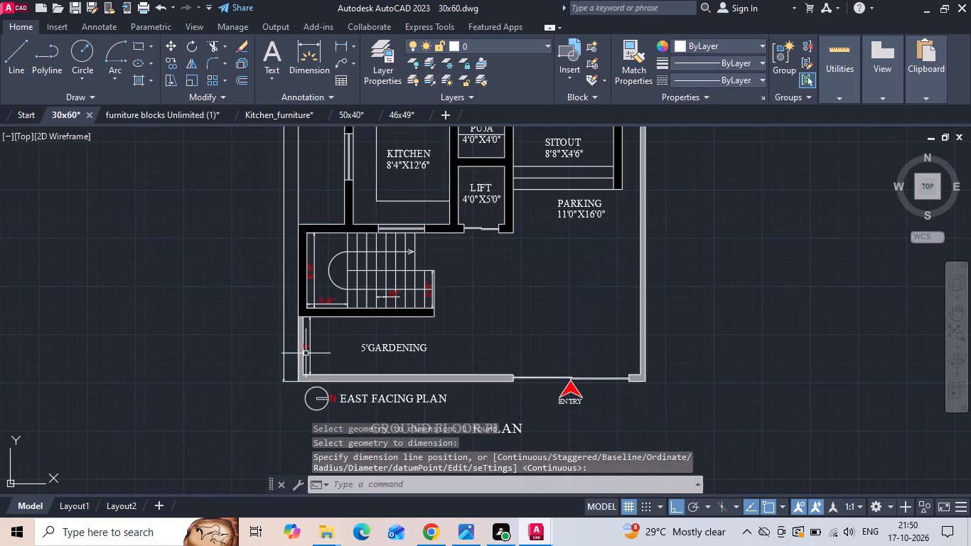
scroll(495, 177, "up", 2)
key("space")
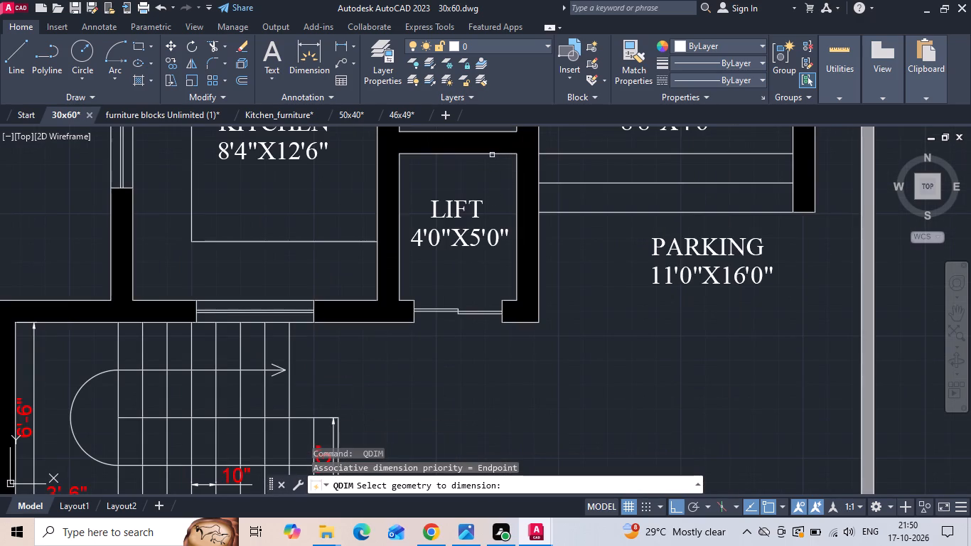
left_click(492, 155)
key("space")
left_click(487, 173)
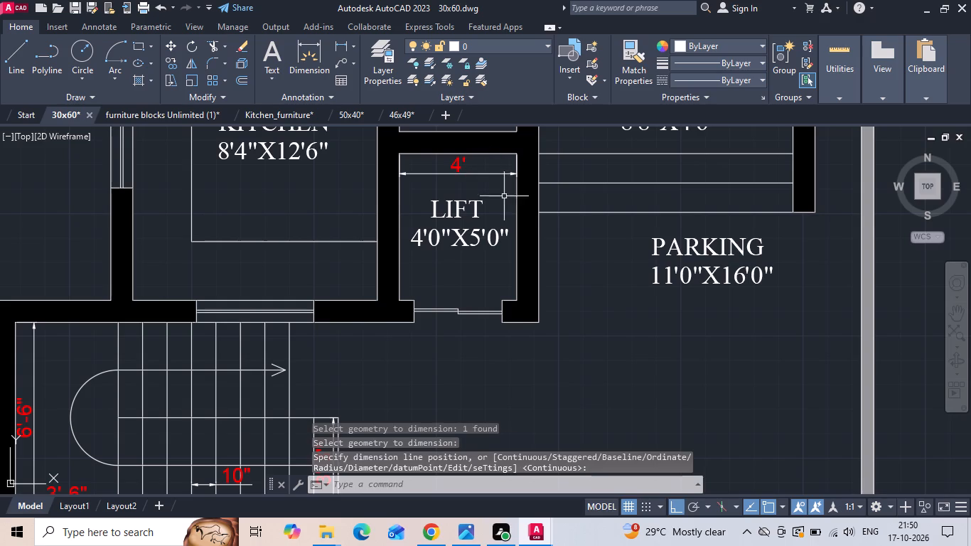
key("space")
left_click(516, 227)
key("space")
key("space")
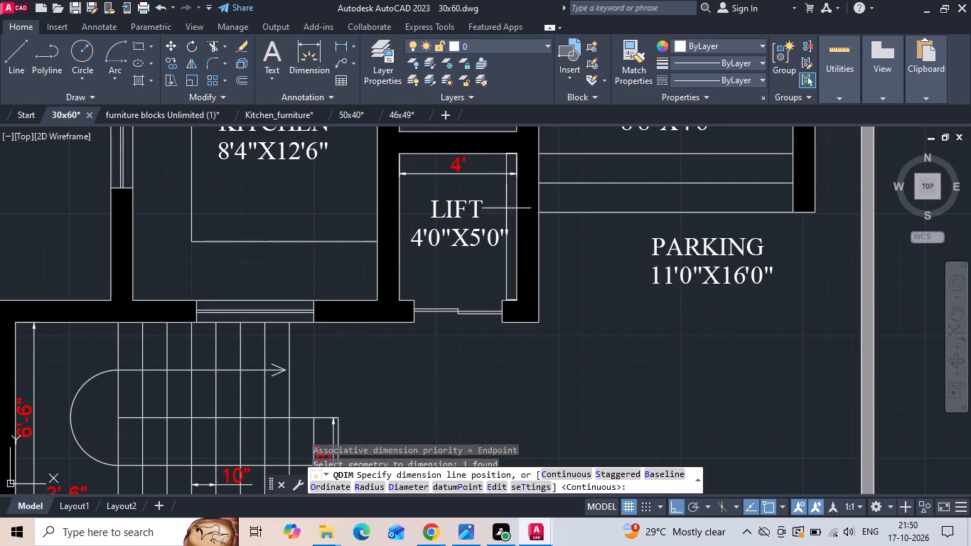
scroll(506, 203, "up", 3)
left_click(518, 180)
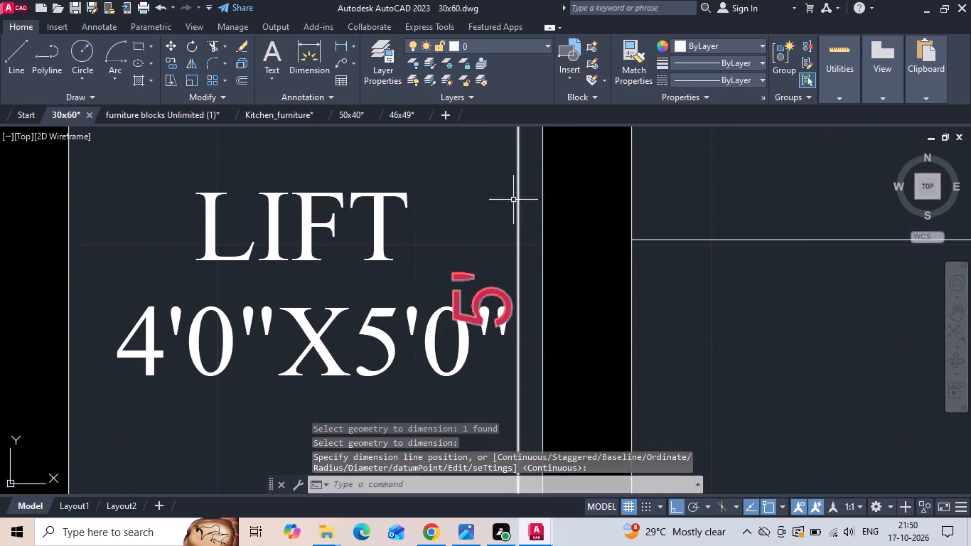
Add a quick dimension for the Puja room's width along the wall shared with the lift, placed below the room label.
scroll(508, 218, "down", 2)
scroll(454, 302, "down", 2)
scroll(464, 191, "up", 2)
key("space")
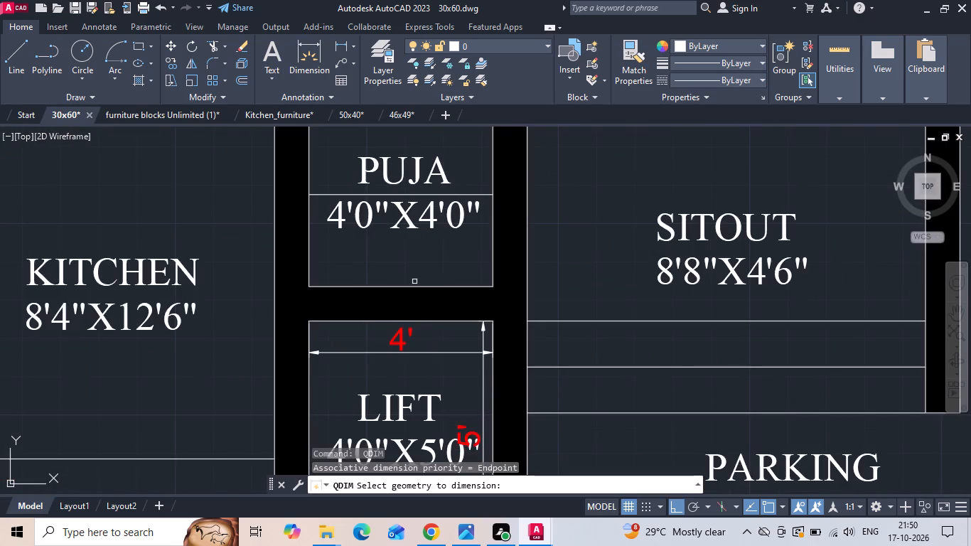
left_click(413, 287)
key("space")
key("space")
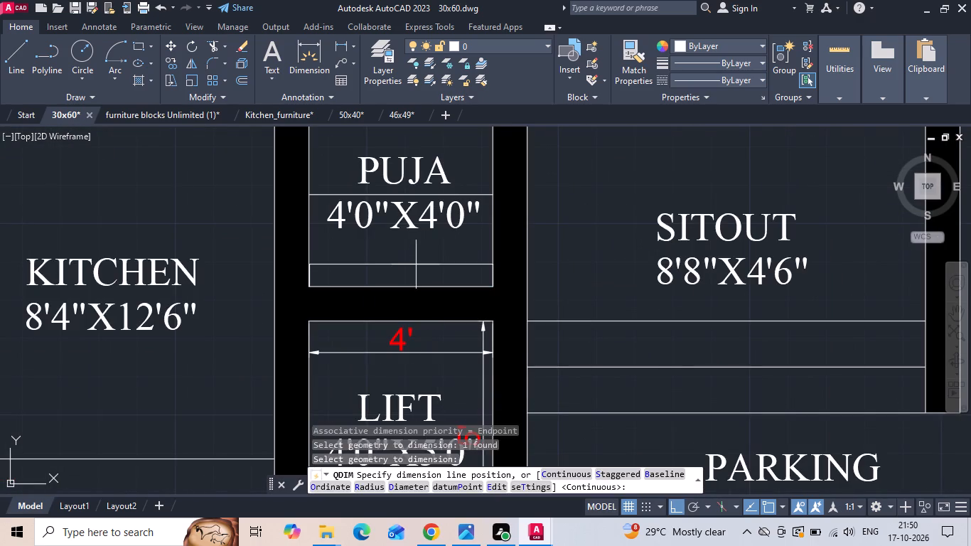
left_click(417, 262)
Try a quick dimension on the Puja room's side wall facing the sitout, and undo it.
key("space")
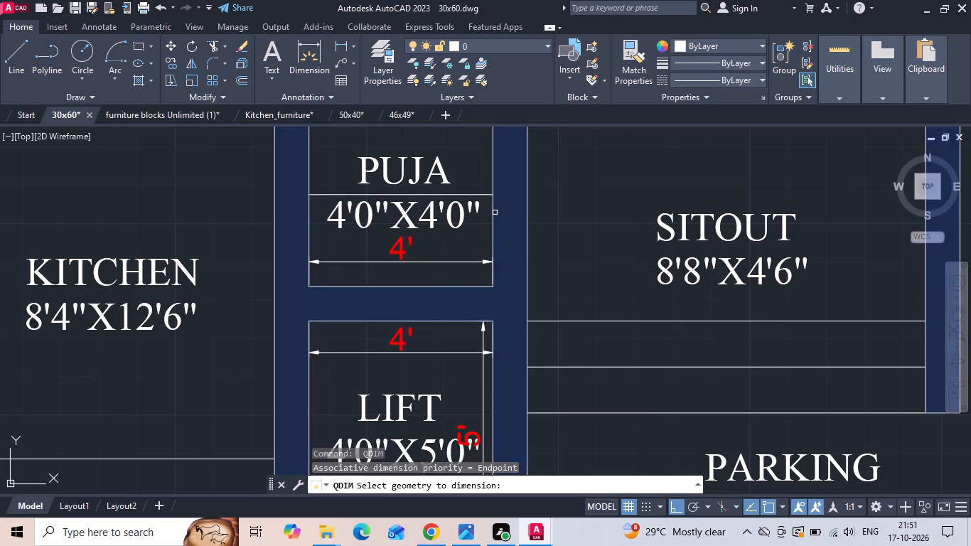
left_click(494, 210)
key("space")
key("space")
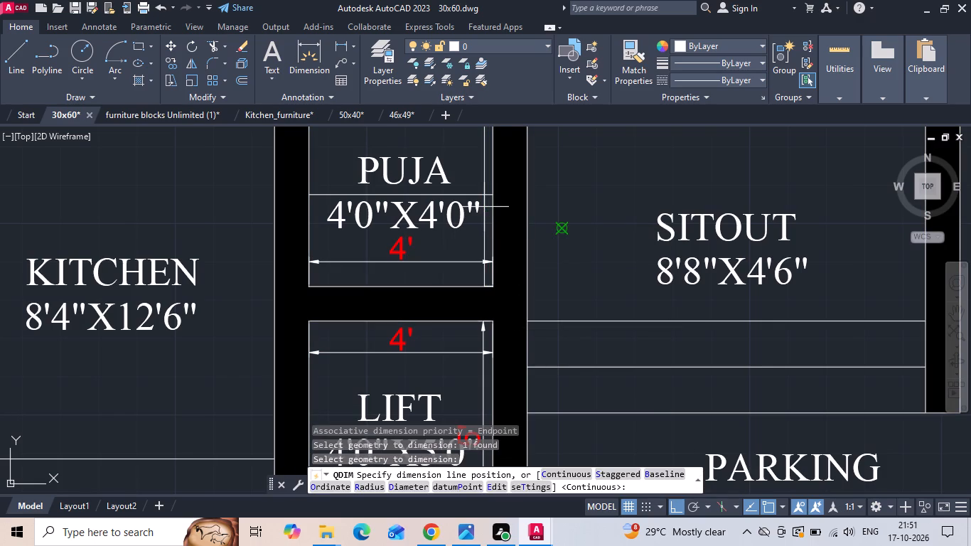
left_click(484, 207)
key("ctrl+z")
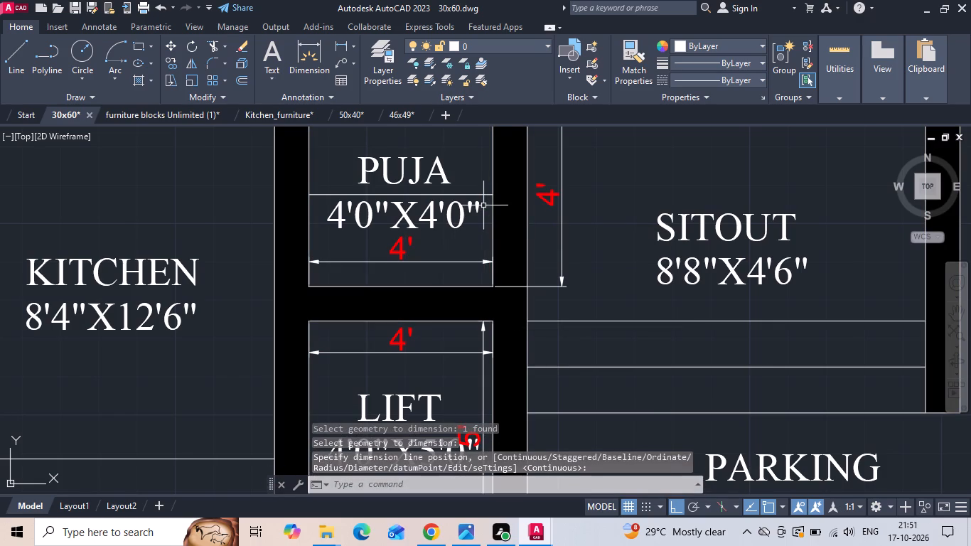
Add a linear dimension for the Puja room's depth between the corners of its sitout-side wall, placed just inside the room.
middle_click_drag(488, 176, 491, 212)
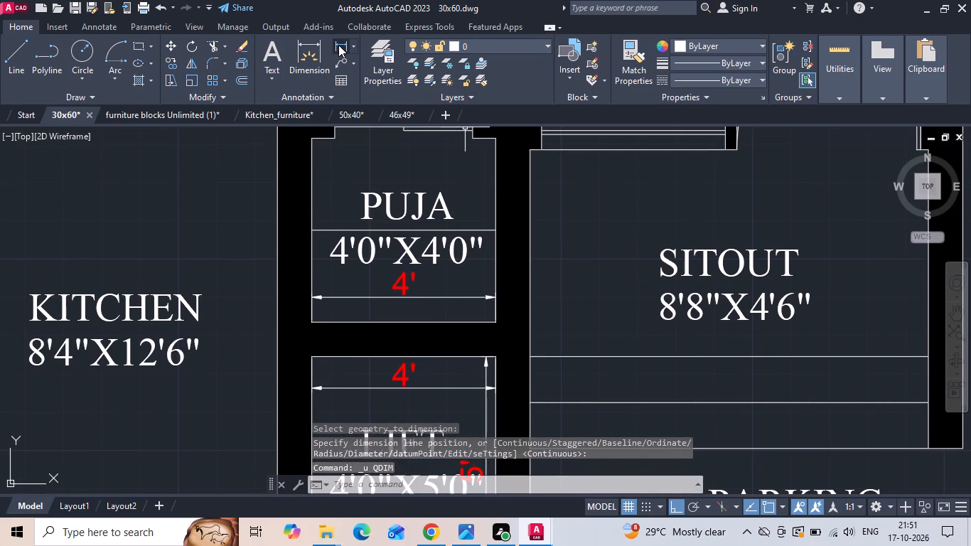
left_click(338, 45)
left_click_drag(495, 141, 495, 152)
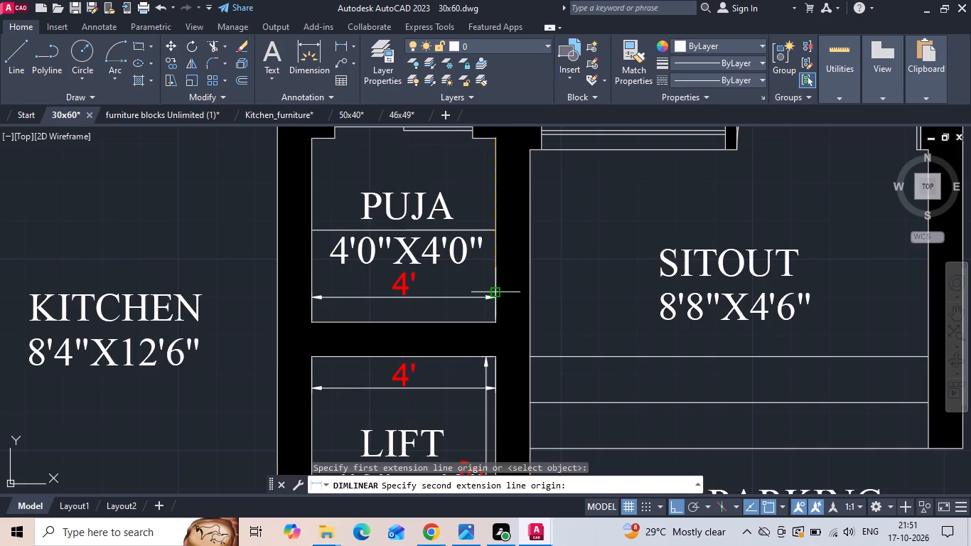
left_click(496, 321)
scroll(481, 227, "up", 1)
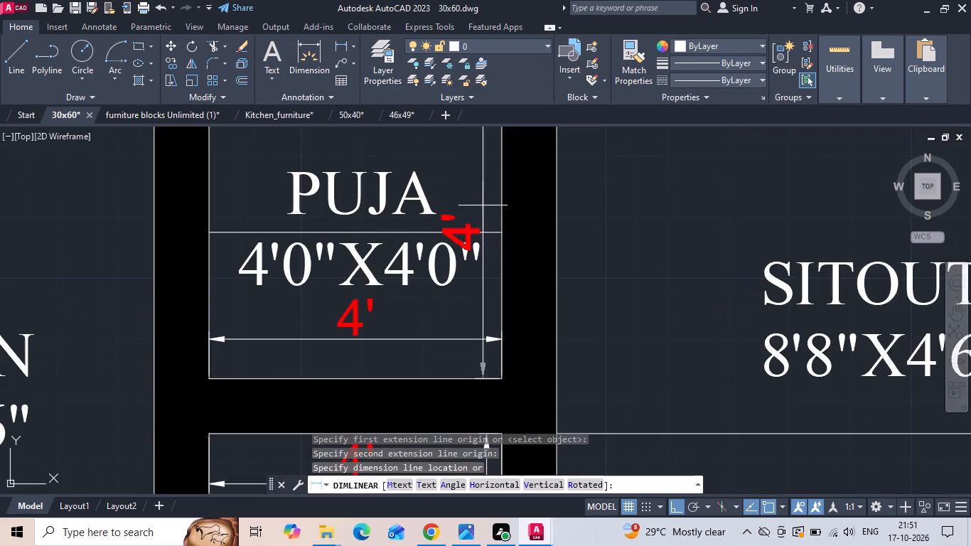
scroll(484, 200, "up", 1)
left_click(484, 199)
Add a quick dimension for the kitchen's width along the wall shared with the staircase, placed just inside the kitchen.
scroll(454, 276, "down", 5)
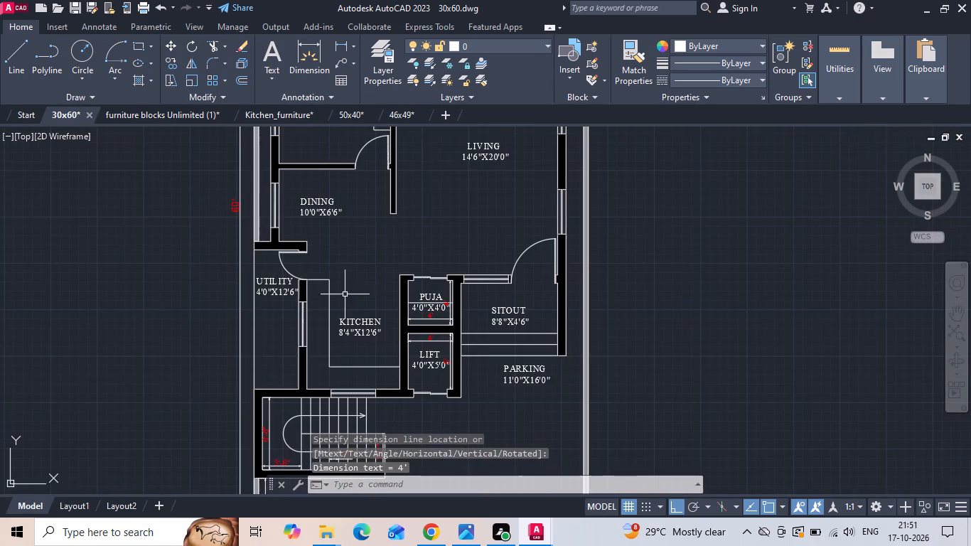
scroll(340, 356, "up", 2)
middle_click_drag(334, 355, 336, 294)
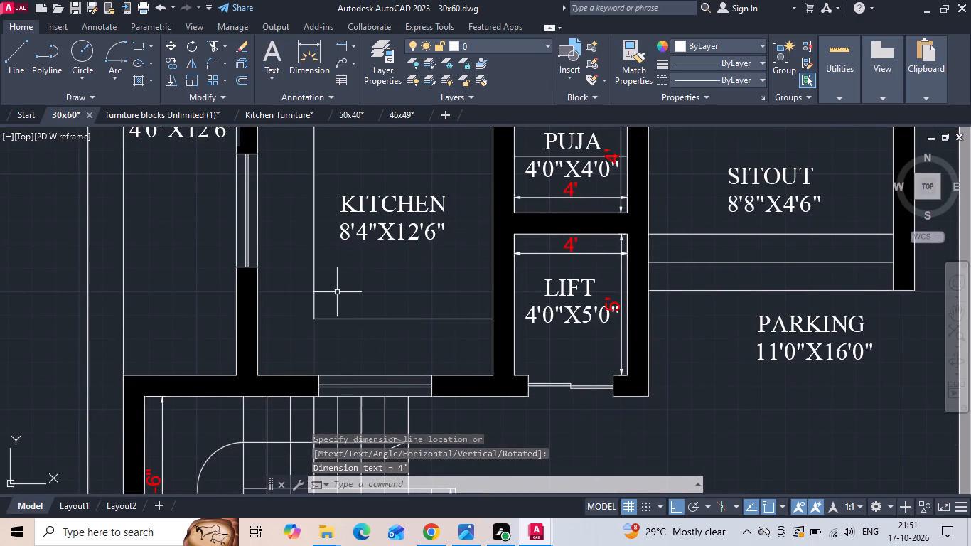
type("qd")
type("im")
key("space")
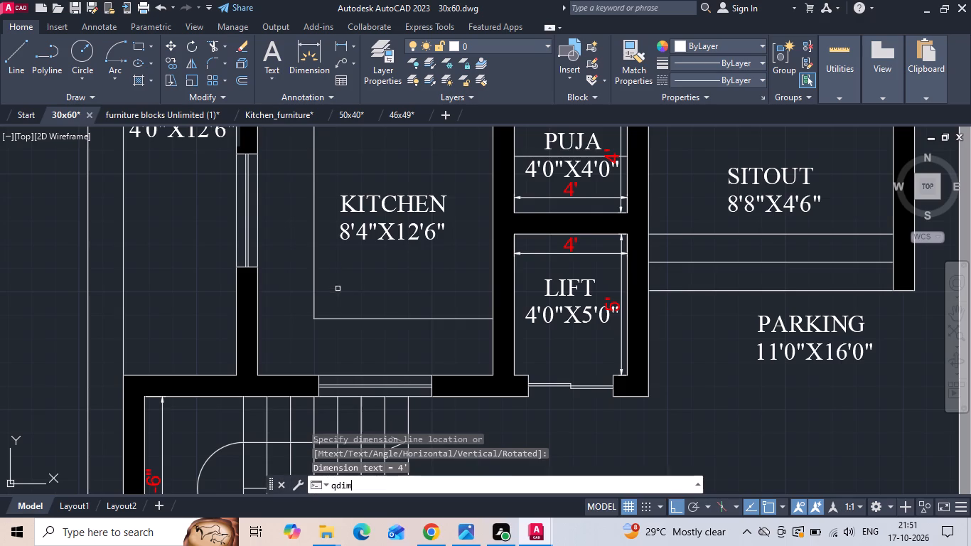
left_click(360, 375)
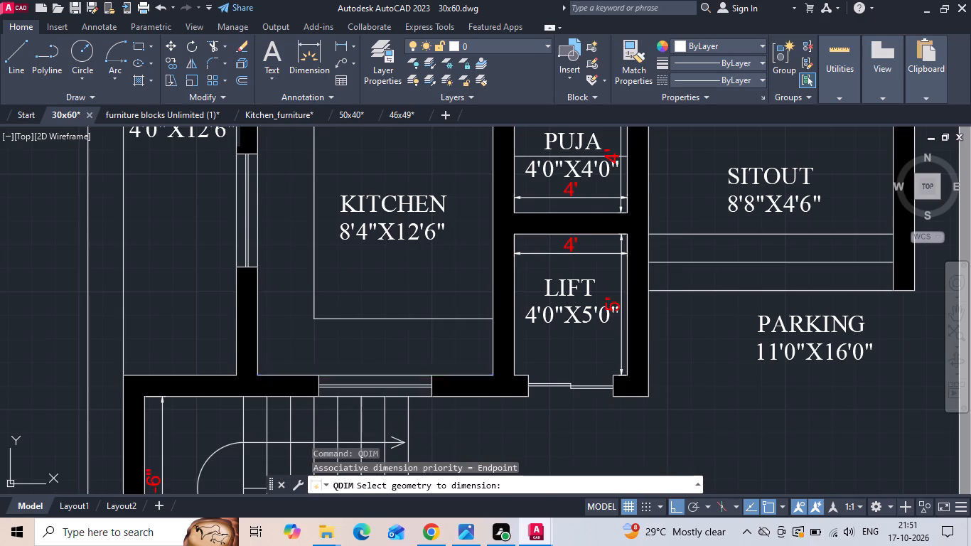
key("space")
left_click(360, 360)
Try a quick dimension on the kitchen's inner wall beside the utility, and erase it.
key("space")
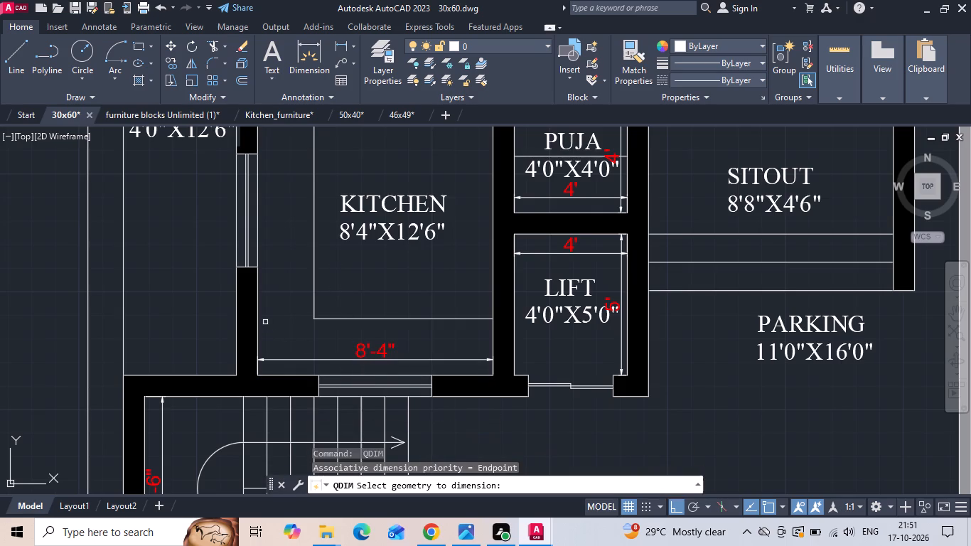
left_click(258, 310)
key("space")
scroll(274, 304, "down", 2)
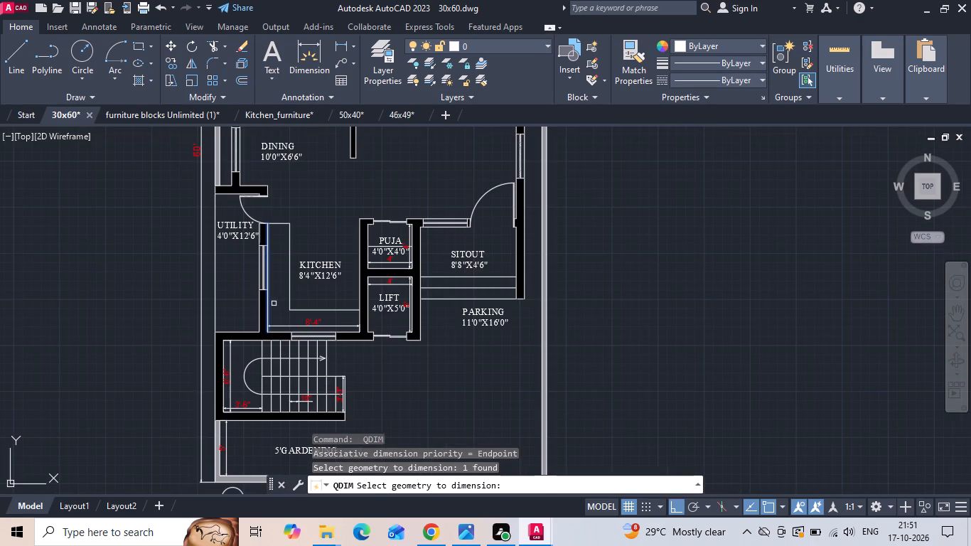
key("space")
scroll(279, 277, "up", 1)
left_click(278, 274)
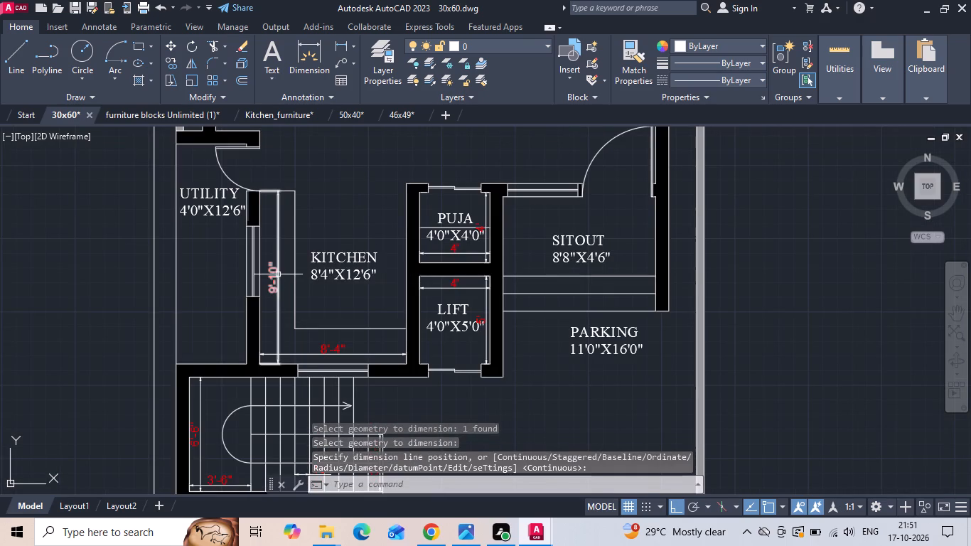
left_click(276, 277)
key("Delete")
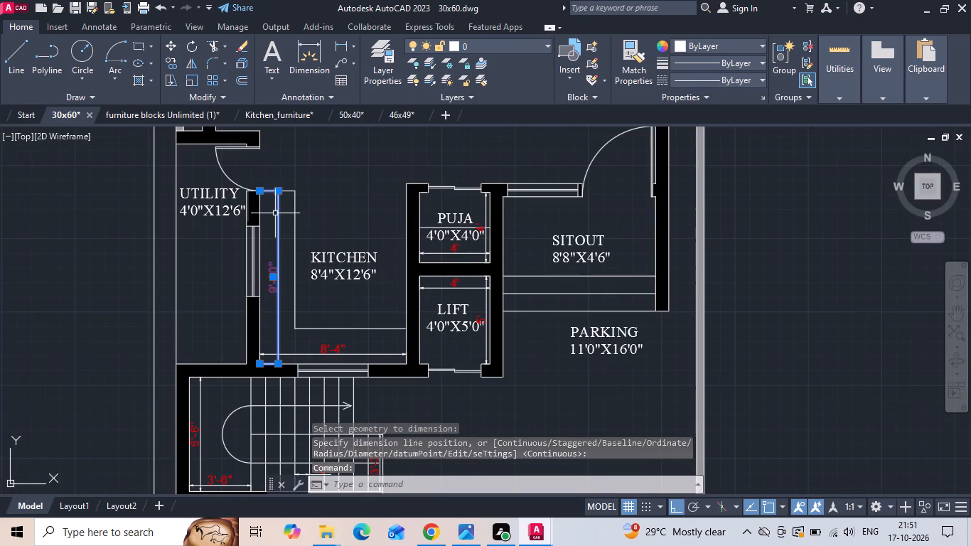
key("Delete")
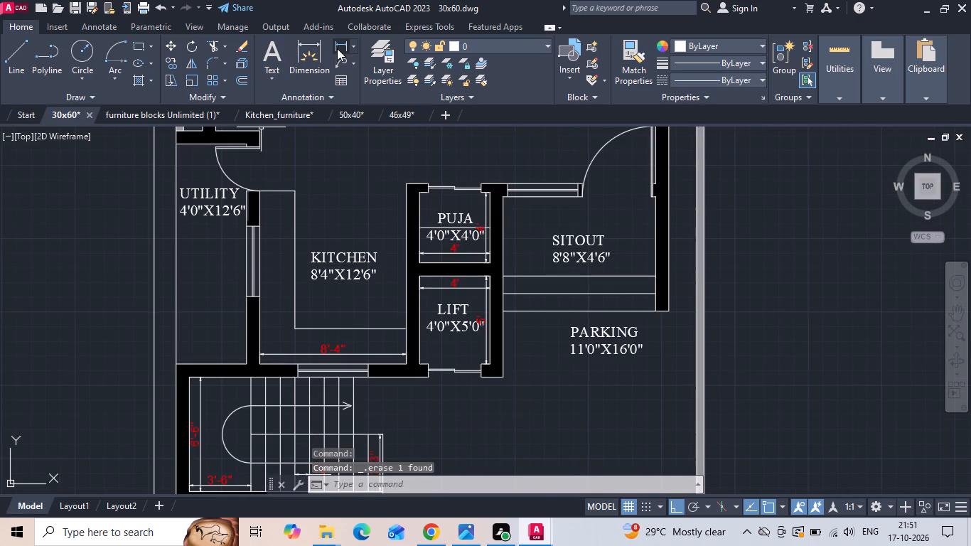
Add a linear dimension for the utility's width, between its two side walls near the staircase end.
left_click(337, 48)
middle_click_drag(321, 174, 333, 255)
scroll(278, 243, "up", 3)
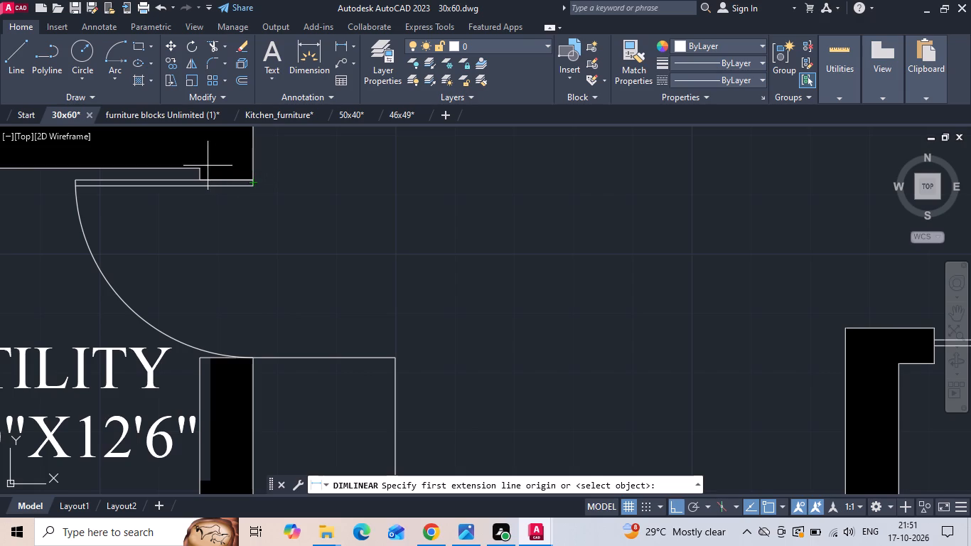
scroll(387, 193, "down", 2)
middle_click_drag(331, 317, 426, 154)
scroll(399, 342, "up", 1)
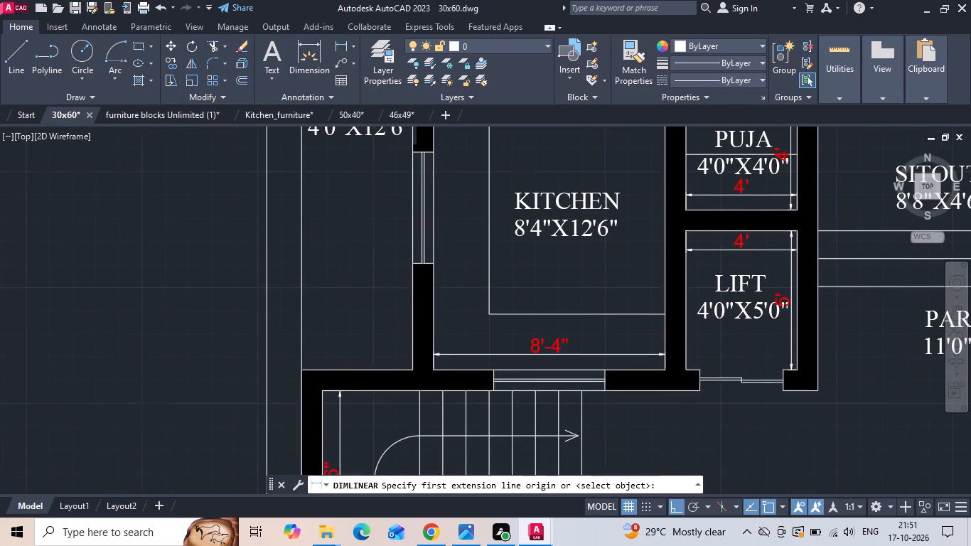
left_click(415, 341)
left_click(241, 341)
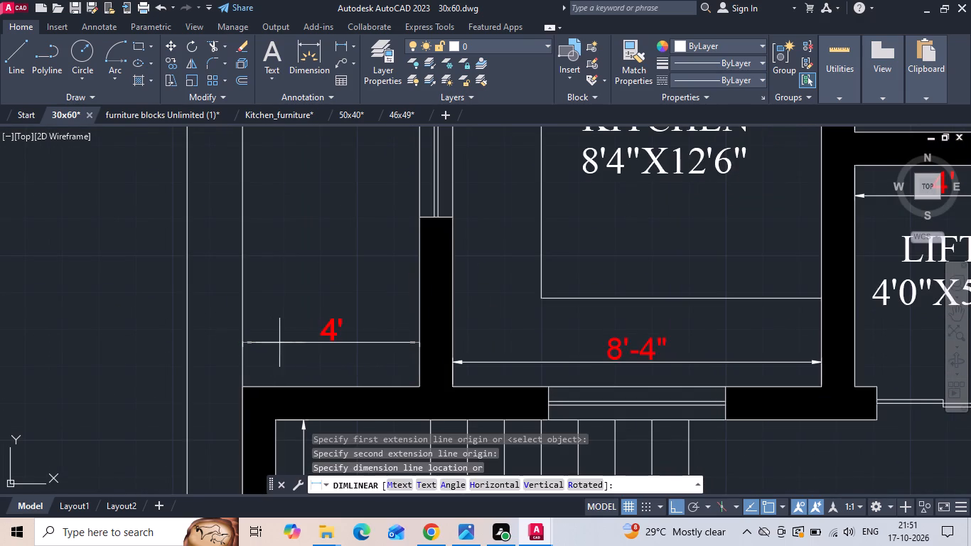
left_click(304, 347)
Add a linear dimension for the utility's depth, from the staircase wall to the dining-side wall, placed near the kitchen wall.
key("space")
left_click(340, 385)
scroll(353, 312, "down", 2)
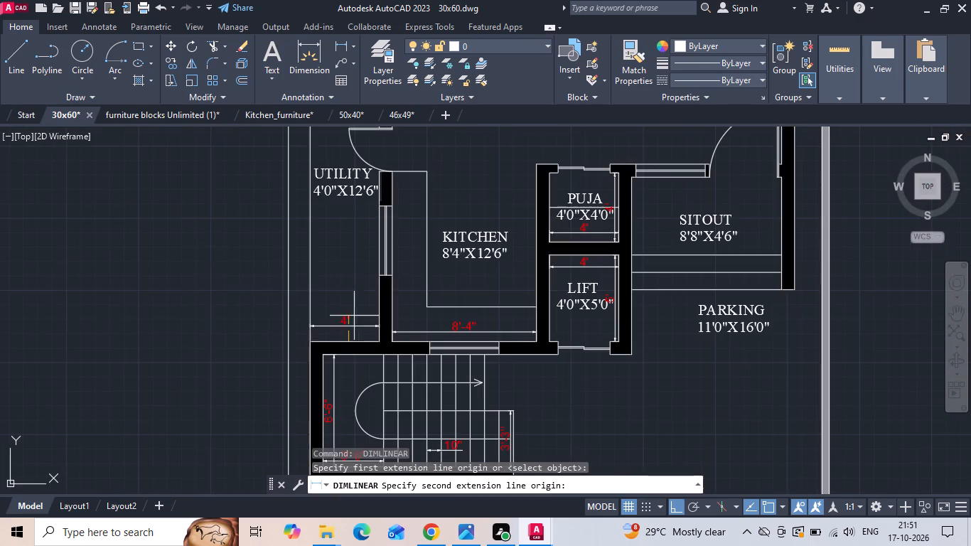
middle_click_drag(358, 188, 360, 245)
left_click(344, 182)
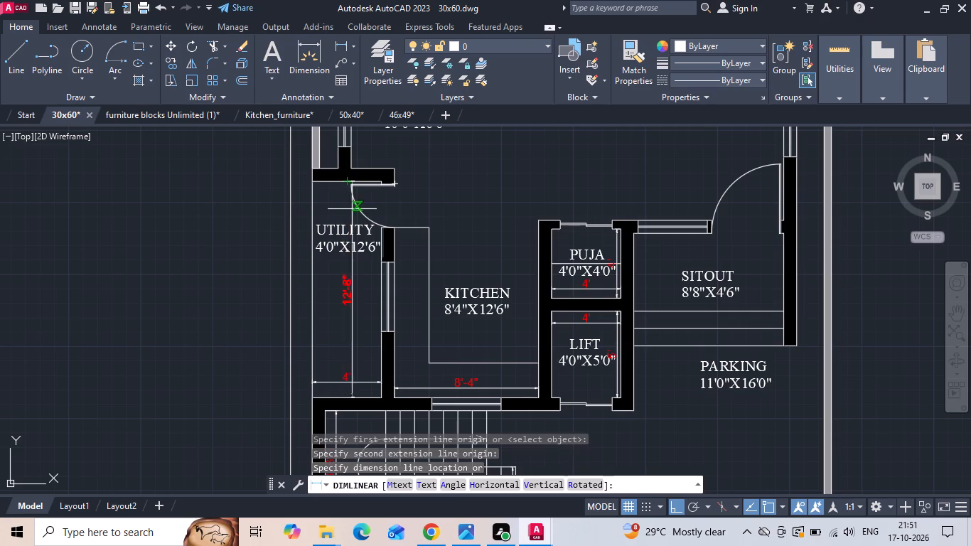
left_click(365, 310)
Add a linear dimension for the kitchen's depth, from the dining-side wall to the staircase wall, placed just inside the kitchen beside the utility wall.
key("space")
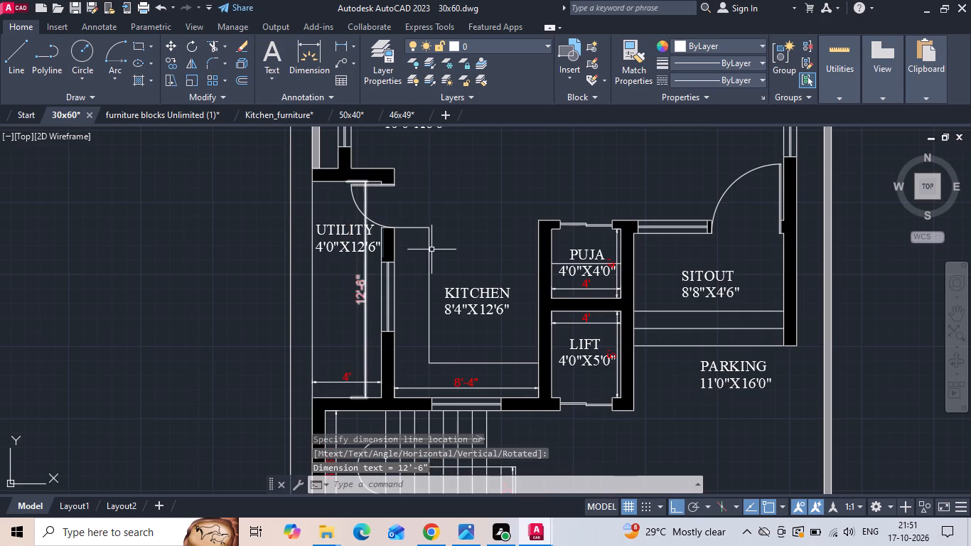
scroll(404, 176, "up", 3)
left_click(303, 200)
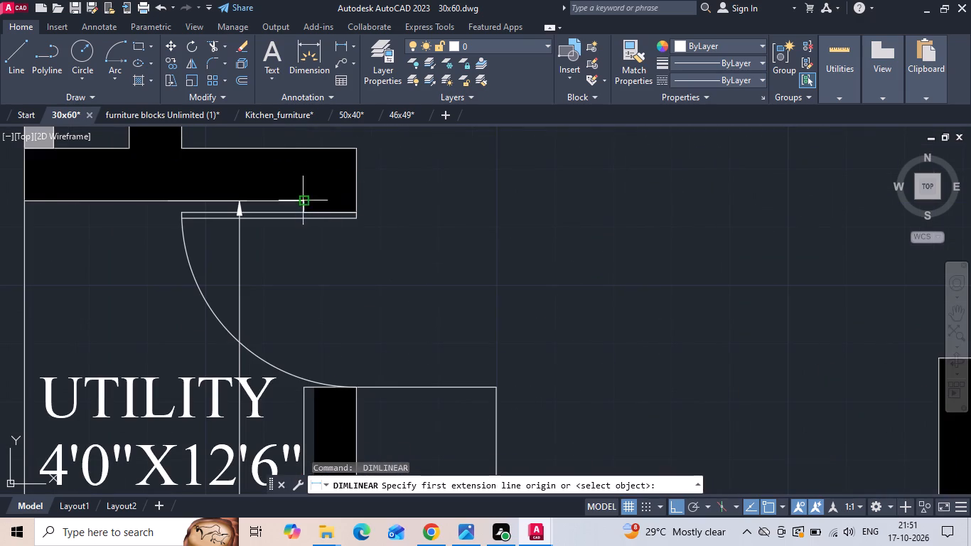
scroll(412, 173, "down", 3)
scroll(400, 389, "up", 1)
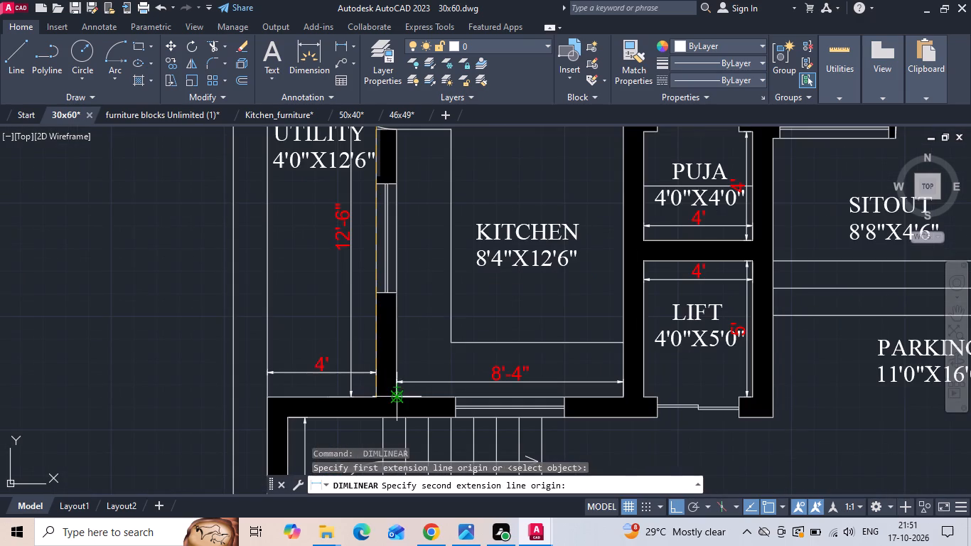
left_click(401, 400)
scroll(412, 370, "down", 2)
scroll(416, 335, "up", 2)
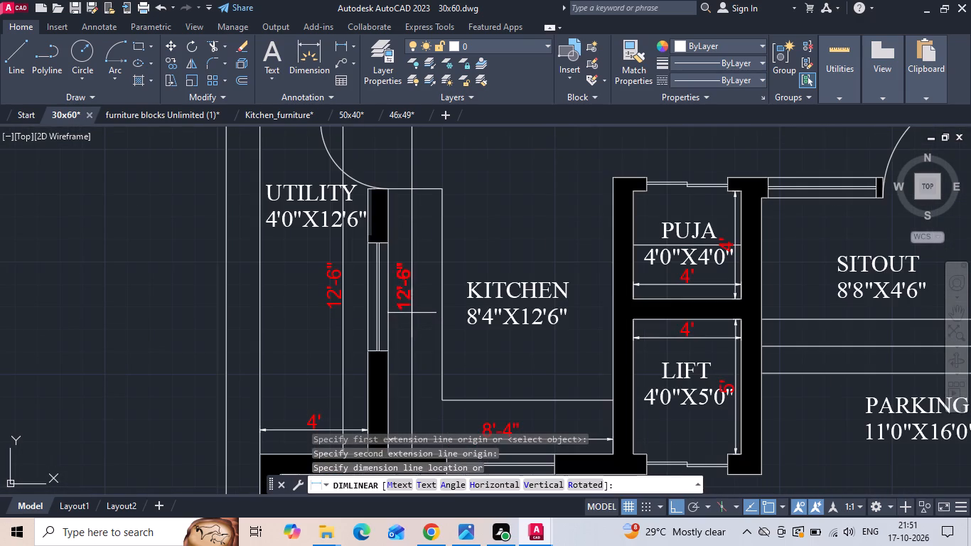
left_click(412, 313)
scroll(417, 339, "down", 2)
scroll(418, 204, "up", 2)
key("Escape")
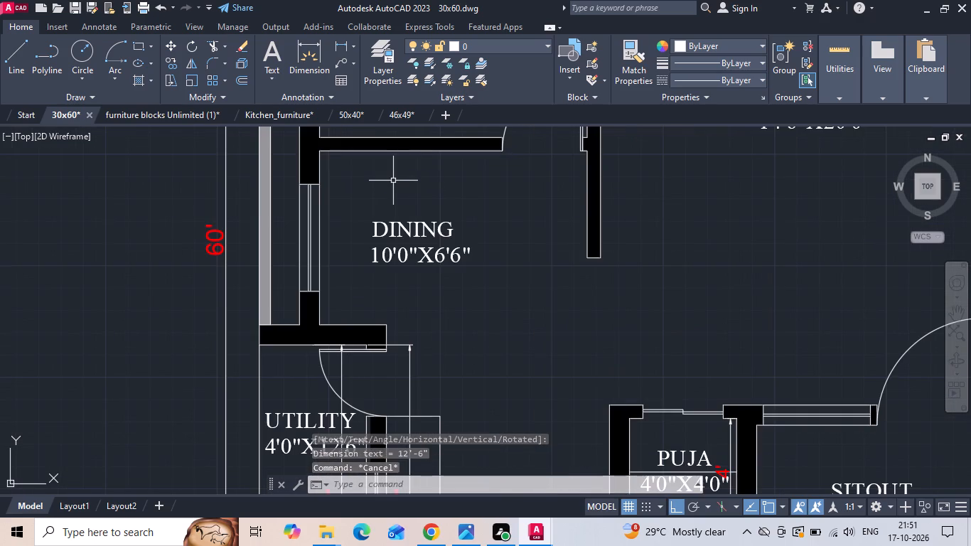
Add a quick dimension for the dining area's depth along its window wall, placed just inside the room.
type("qdim")
key("space")
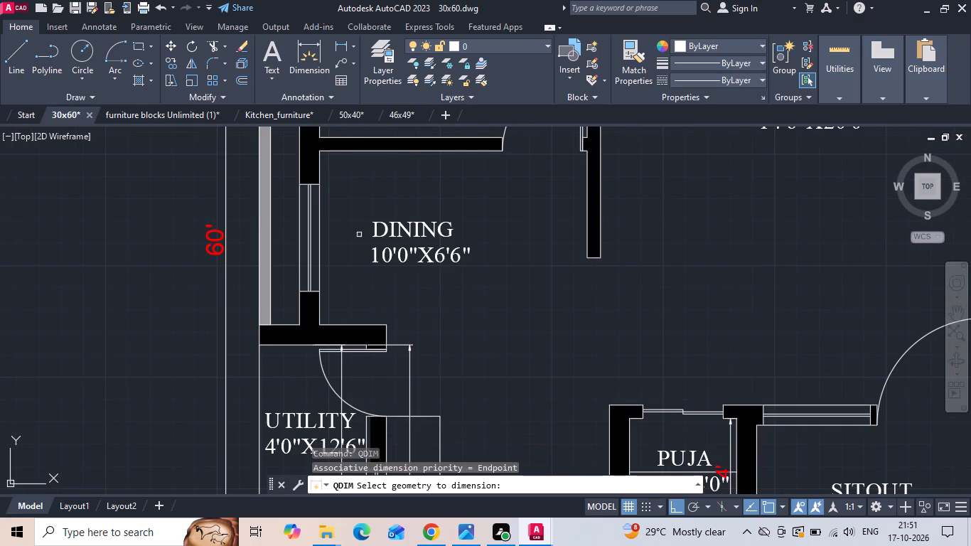
left_click(320, 252)
key("space")
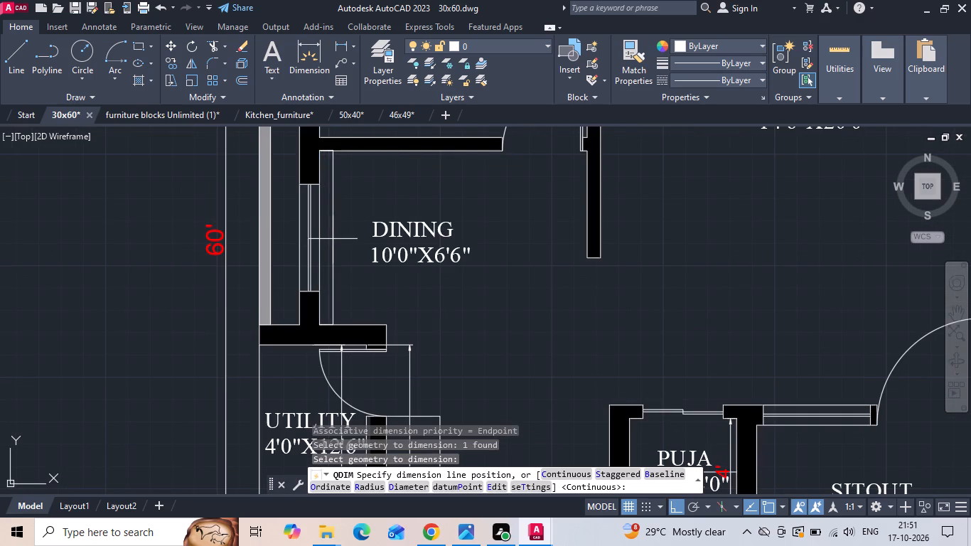
left_click(335, 236)
key("space")
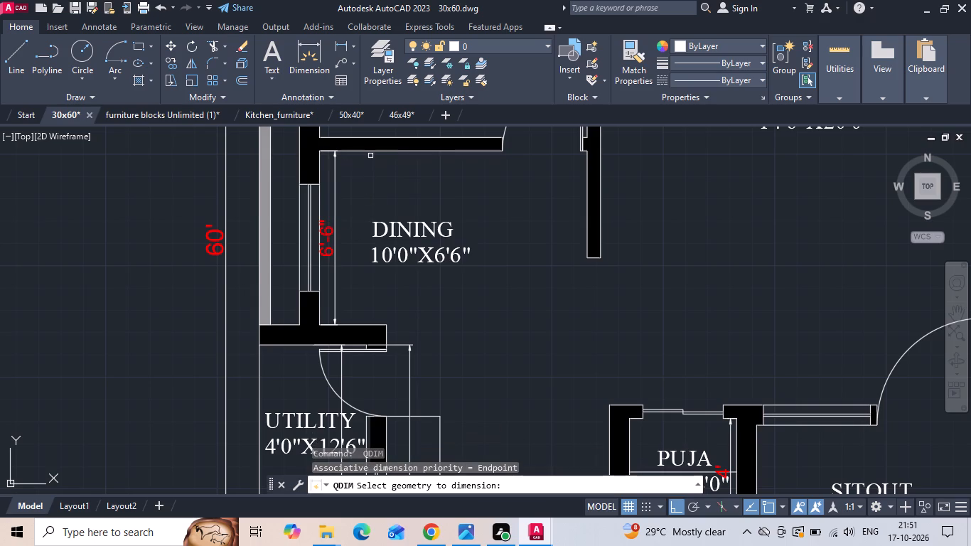
key("Escape")
Shift the dining depth dimension line slightly farther into the room, away from the window wall.
scroll(314, 224, "up", 1)
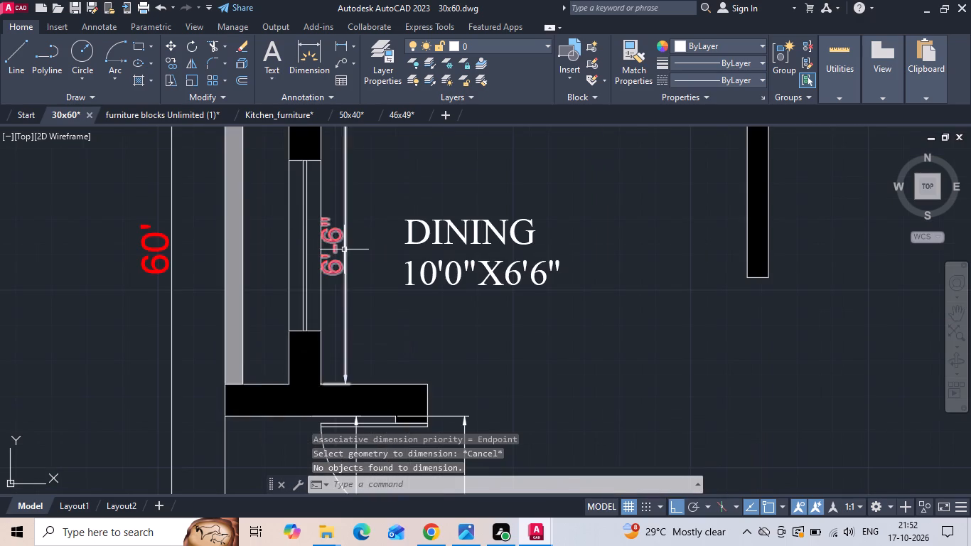
left_click(345, 253)
scroll(350, 378, "up", 3)
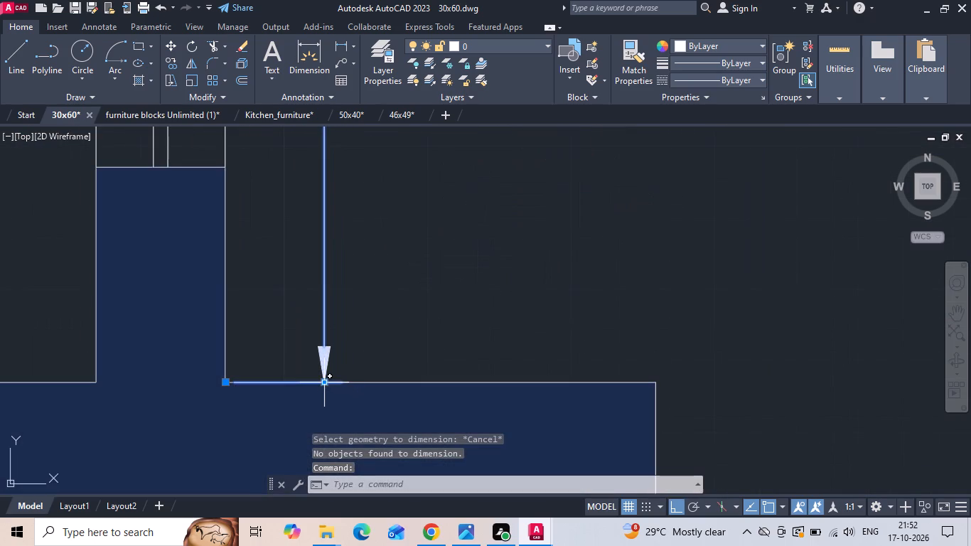
left_click(323, 385)
left_click(338, 386)
scroll(338, 386, "down", 2)
key("Escape")
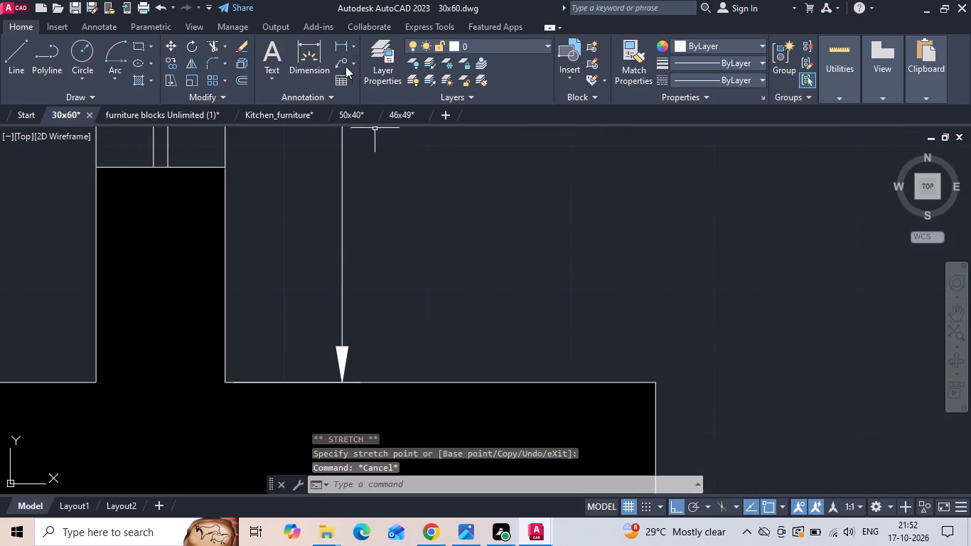
Add a linear dimension for the dining area's width, between its side walls, placed just below the Bedroom 3 wall.
left_click(336, 43)
scroll(397, 336, "down", 4)
scroll(561, 236, "up", 1)
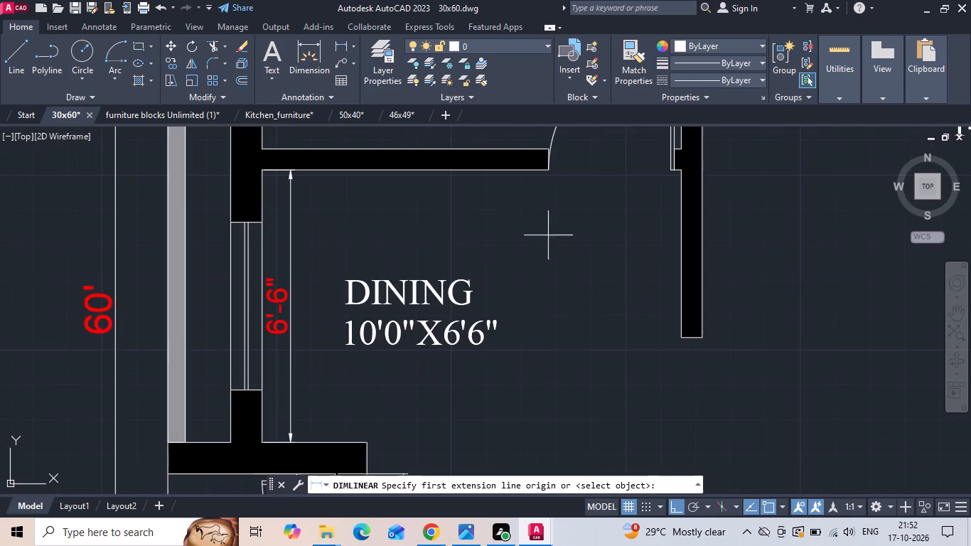
left_click(262, 171)
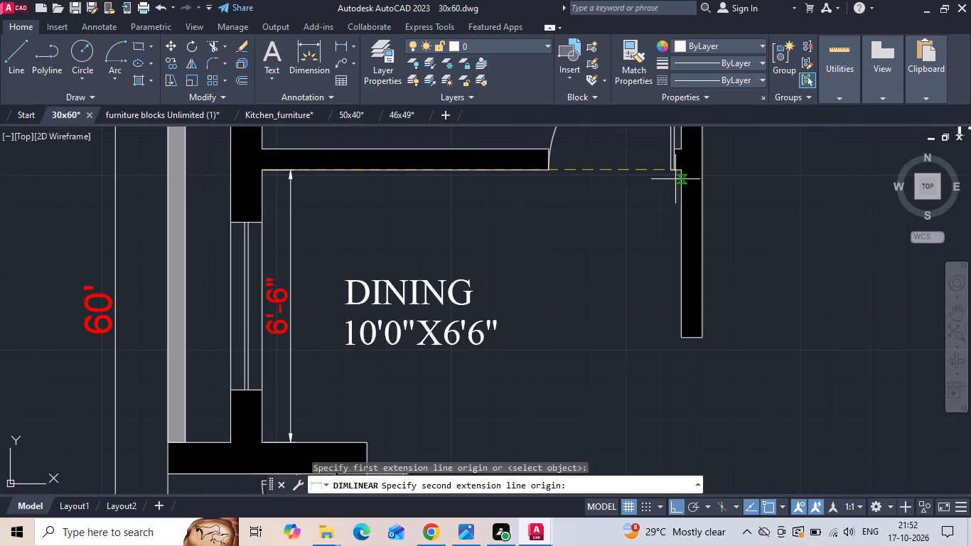
scroll(680, 170, "up", 2)
left_click(682, 174)
scroll(660, 233, "down", 2)
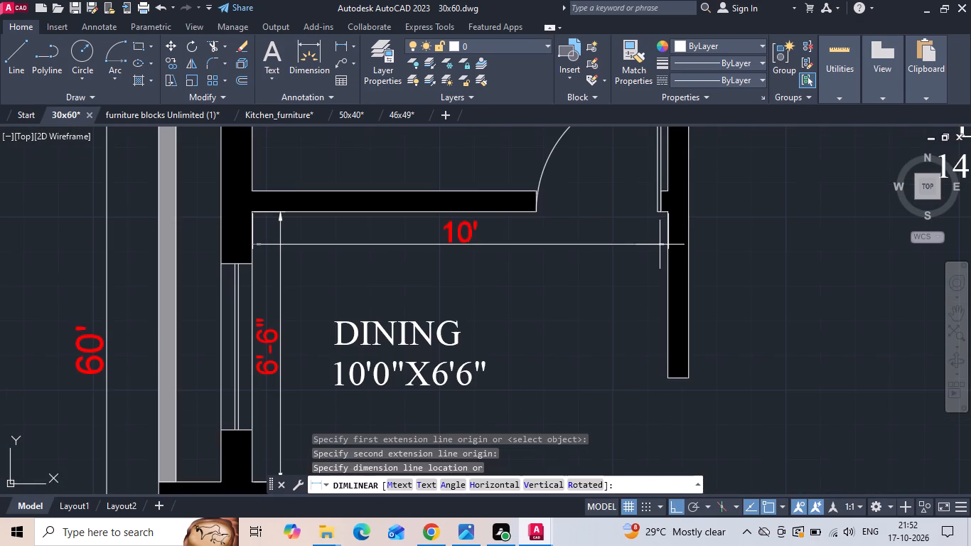
left_click(659, 242)
scroll(598, 295, "down", 2)
Add a quick dimension for Bedroom 3's depth along its window wall, placed just inside the room.
middle_click_drag(561, 188, 560, 191)
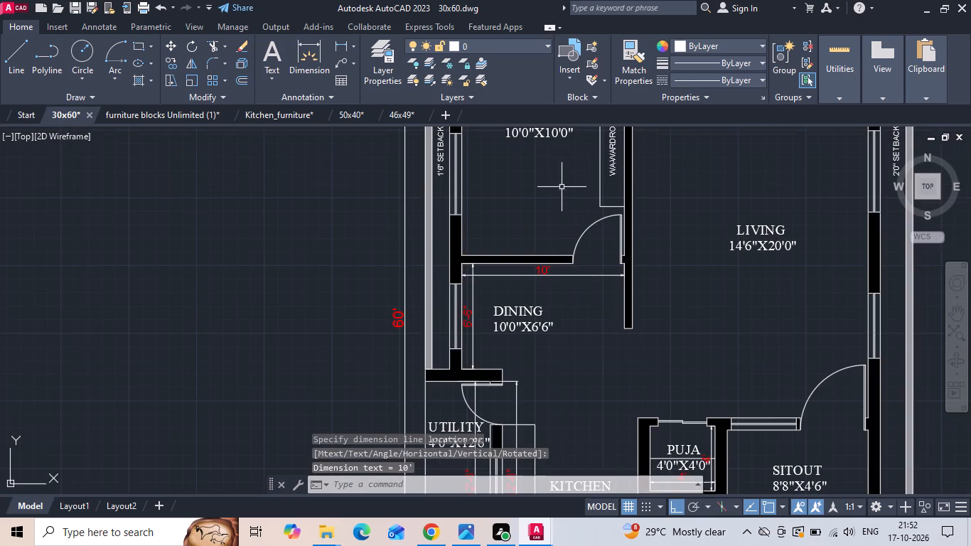
middle_click_drag(560, 191, 530, 277)
type("qd")
type("im")
key("space")
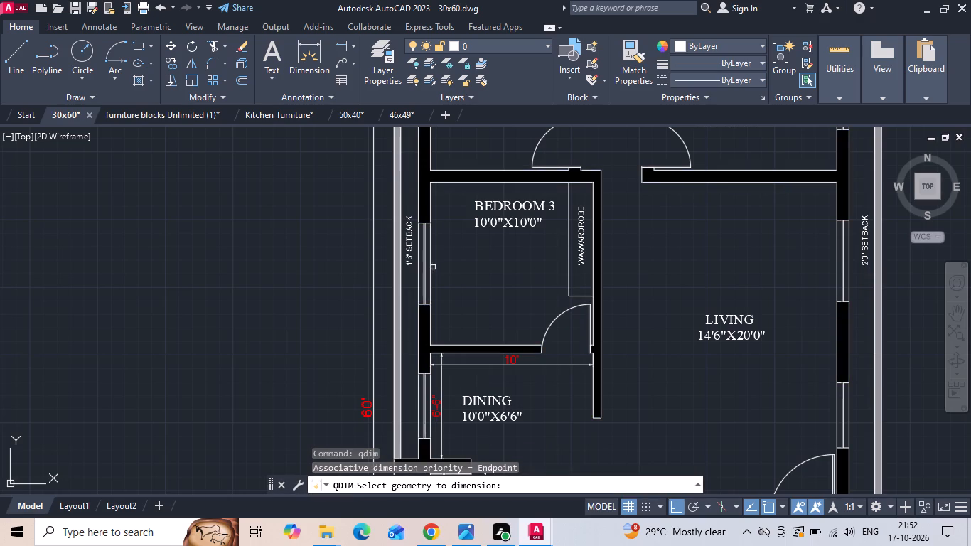
left_click(431, 276)
key("space")
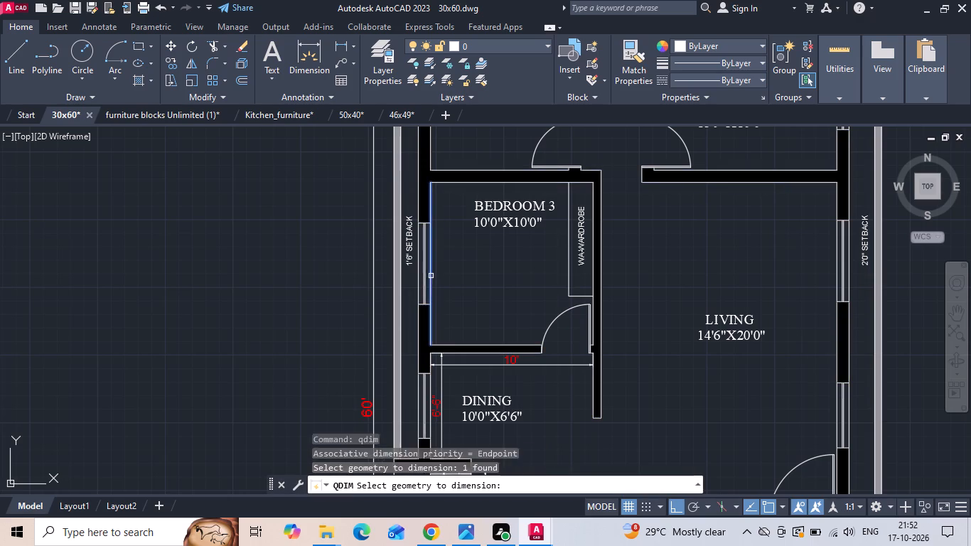
scroll(441, 272, "up", 1)
left_click(441, 272)
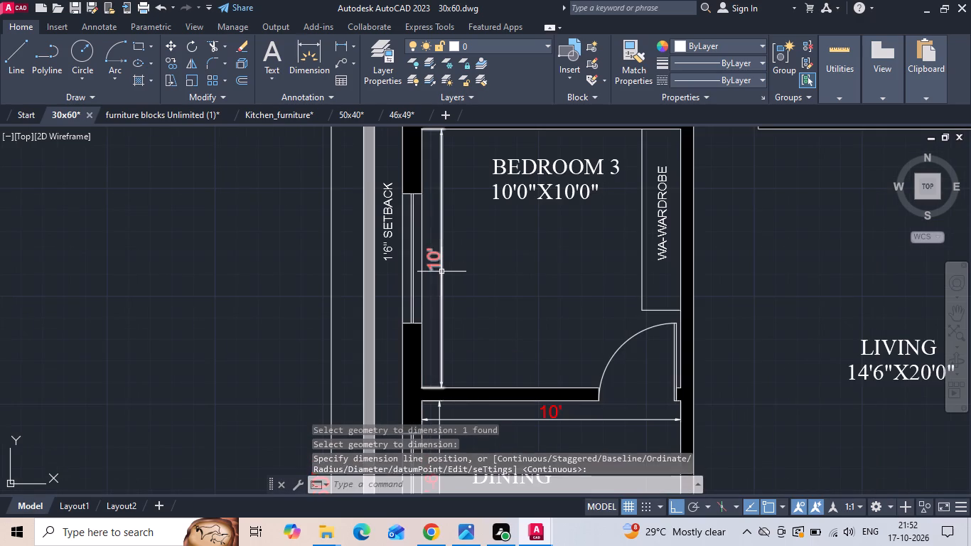
Add a quick dimension for Bedroom 3's width along the wall shared with Bedroom 1, placed just above the room label.
key("space")
middle_click_drag(494, 163, 486, 215)
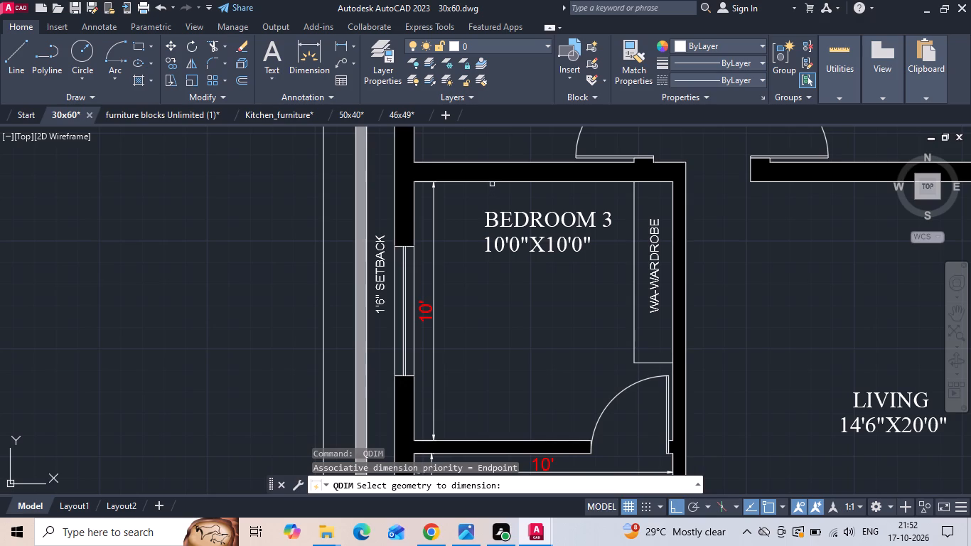
left_click(492, 183)
key("space")
key("space")
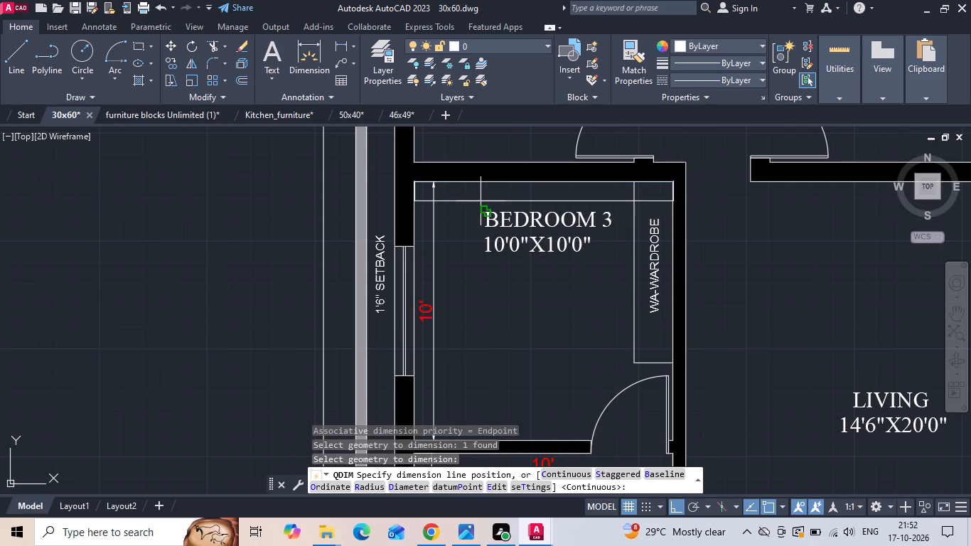
left_click(481, 201)
key("Escape")
Move the BEDROOM 3 label straight down toward the room's middle, clear of the width dimension.
left_click(508, 242)
right_click(508, 242)
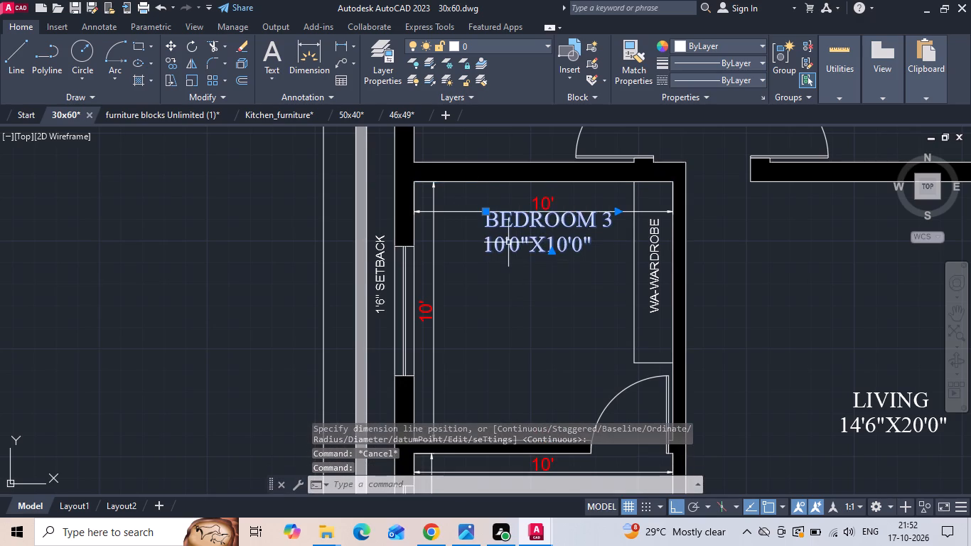
left_click(525, 259)
left_click_drag(520, 297, 514, 336)
left_click(508, 362)
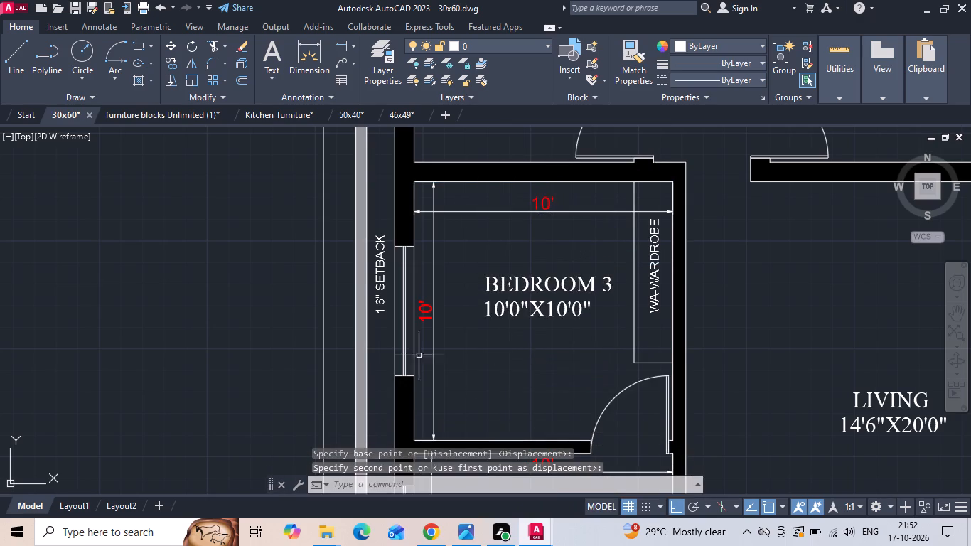
Move the BEDROOM 1 label straight down toward the middle of its room.
scroll(402, 353, "down", 2)
left_click(463, 174)
right_click(463, 174)
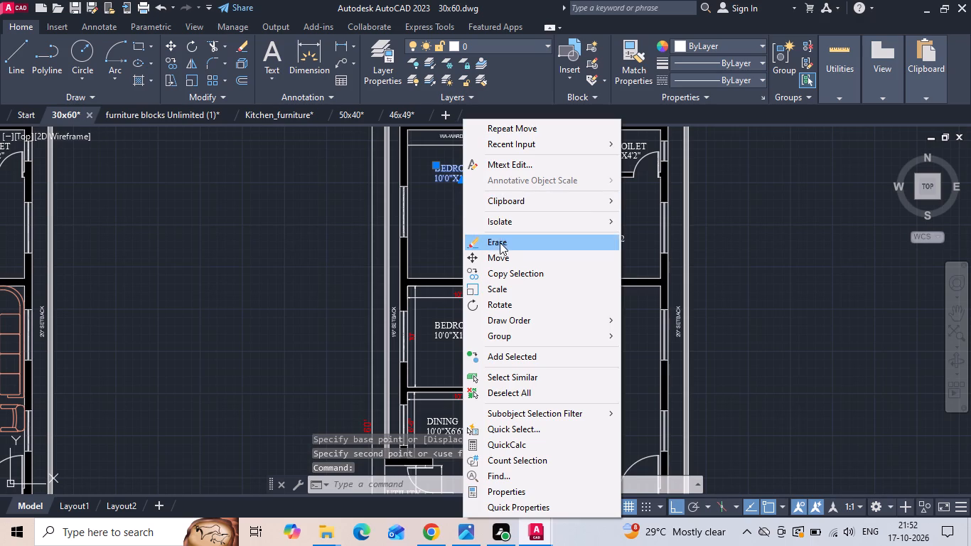
left_click(499, 256)
scroll(469, 166, "up", 2)
left_click_drag(461, 168, 460, 183)
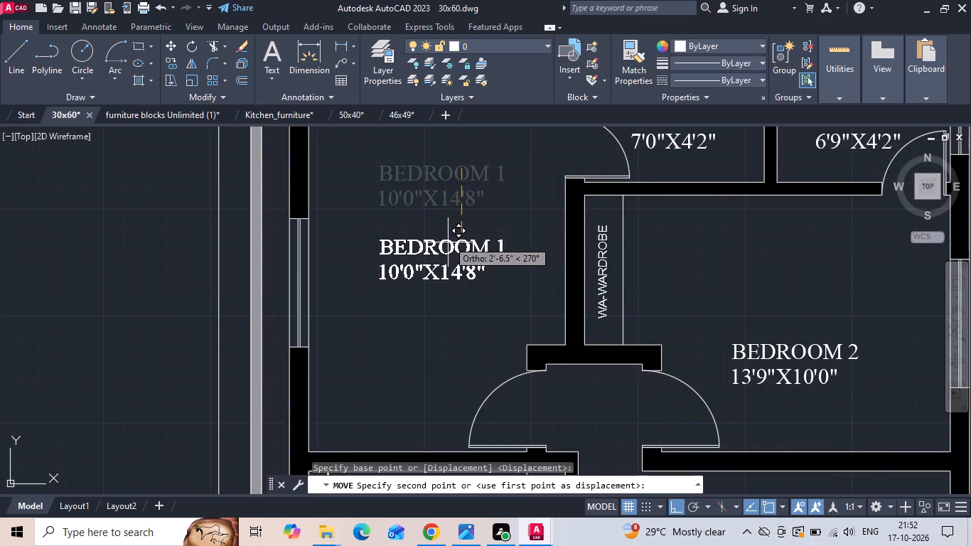
left_click(446, 255)
scroll(428, 285, "down", 1)
key("Escape")
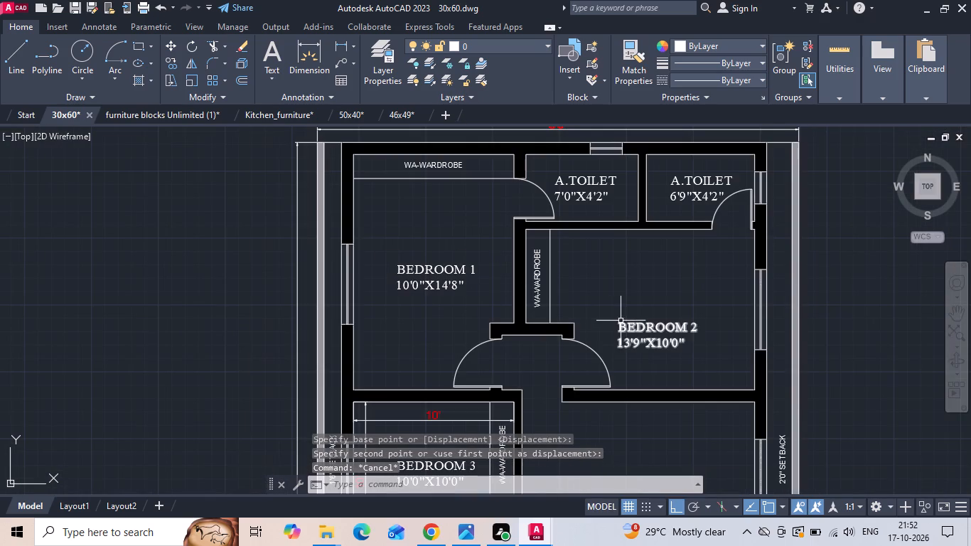
Move the BEDROOM 2 label slightly straight up toward the middle of its room.
left_click(627, 326)
right_click(627, 326)
left_click(657, 263)
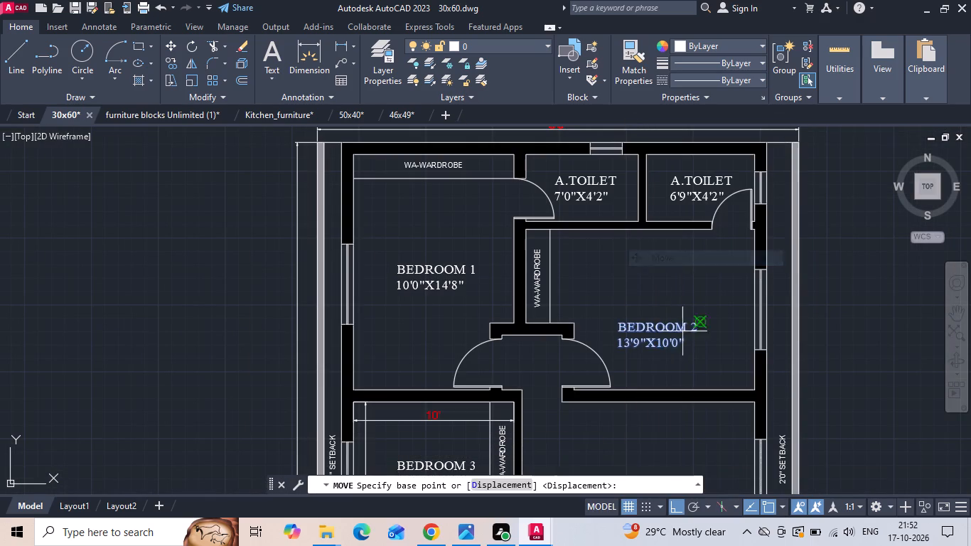
left_click(687, 339)
left_click(688, 317)
Add a quick dimension for Bedroom 1's depth along its window wall, placed just inside the room.
type("qdim")
key("space")
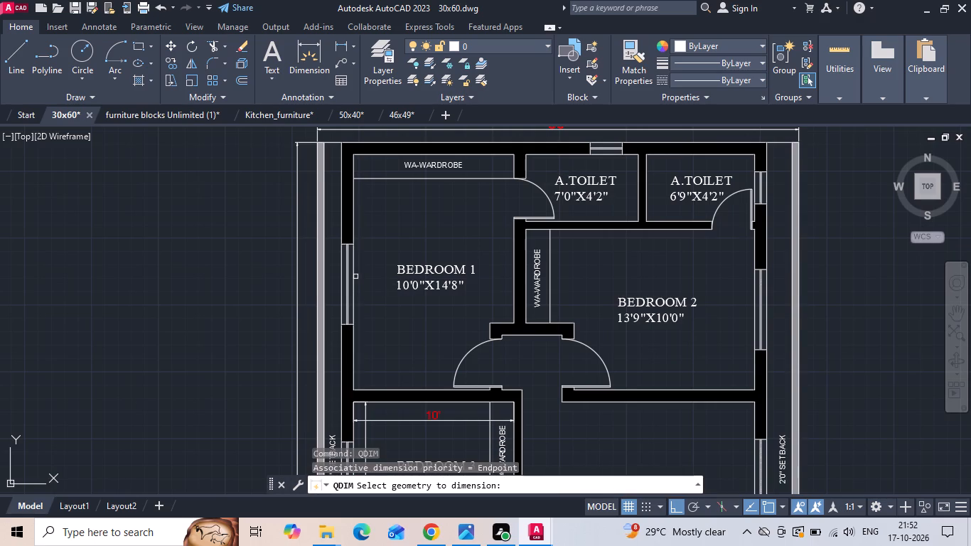
left_click(354, 284)
key("space")
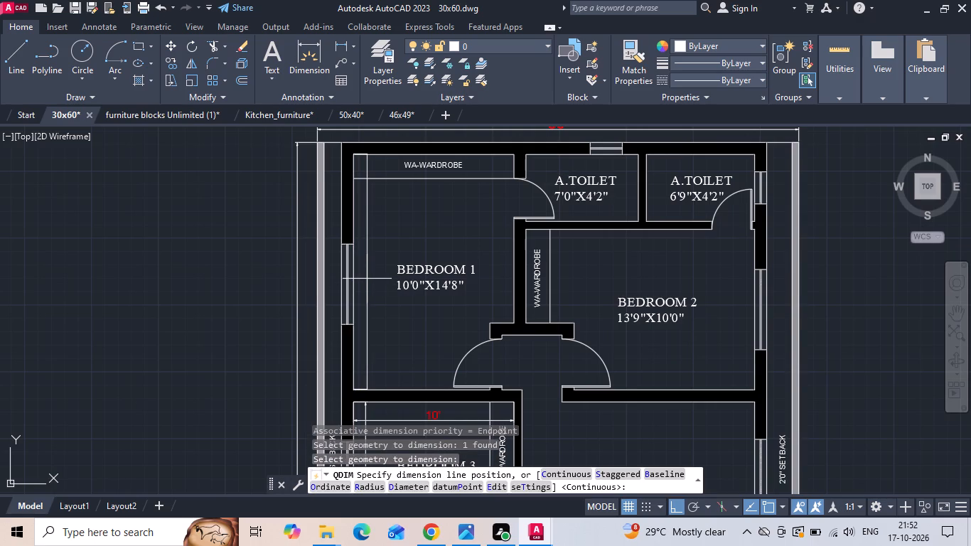
left_click(368, 278)
Add a quick dimension for Bedroom 1's width, placed just inside the room below the wardrobe front.
key("space")
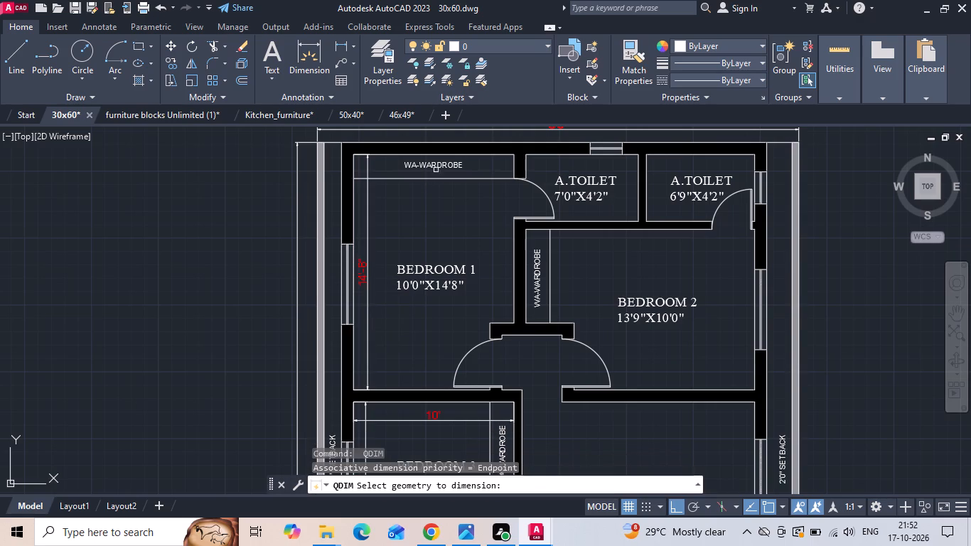
left_click(404, 154)
key("space")
key("space")
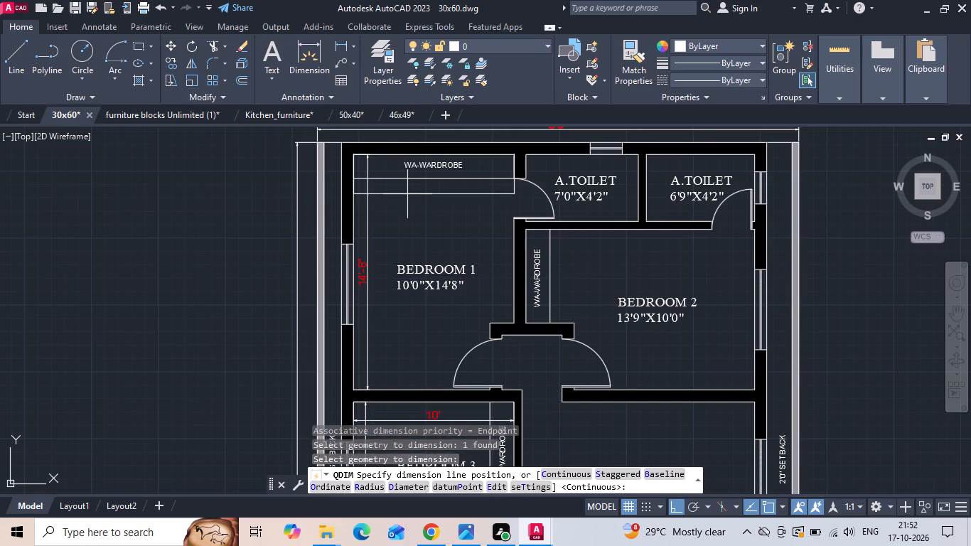
scroll(409, 193, "up", 1)
left_click(411, 188)
Add a quick dimension for the width of Bedroom 1's attached toilet, just inside its window wall.
middle_click_drag(517, 189, 456, 214)
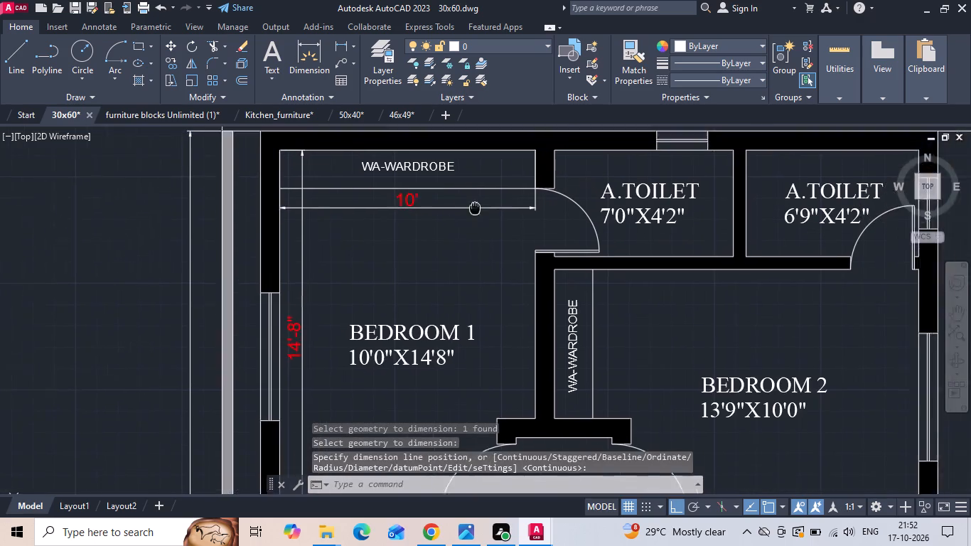
middle_click_drag(456, 214, 367, 248)
key("space")
left_click(517, 190)
key("space")
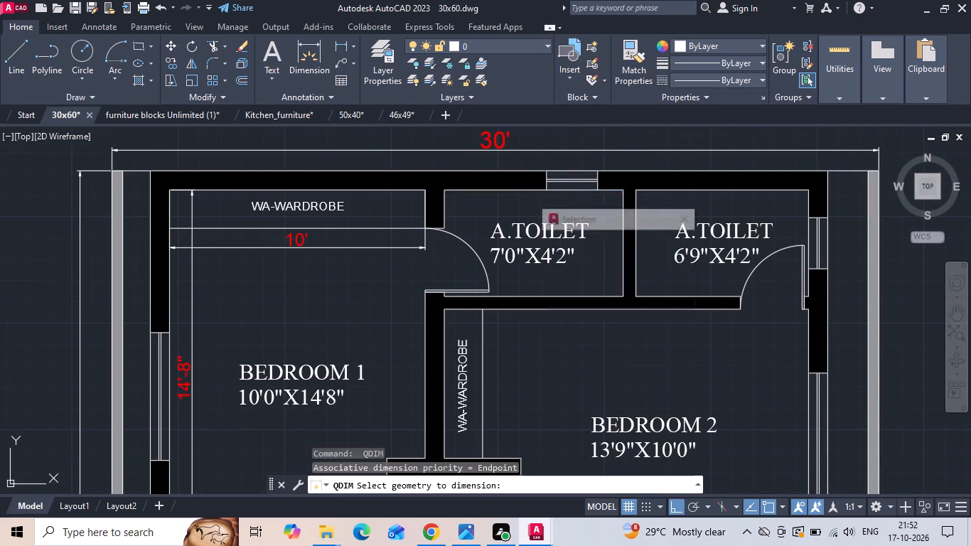
scroll(517, 190, "up", 3)
key("space")
left_click(502, 255)
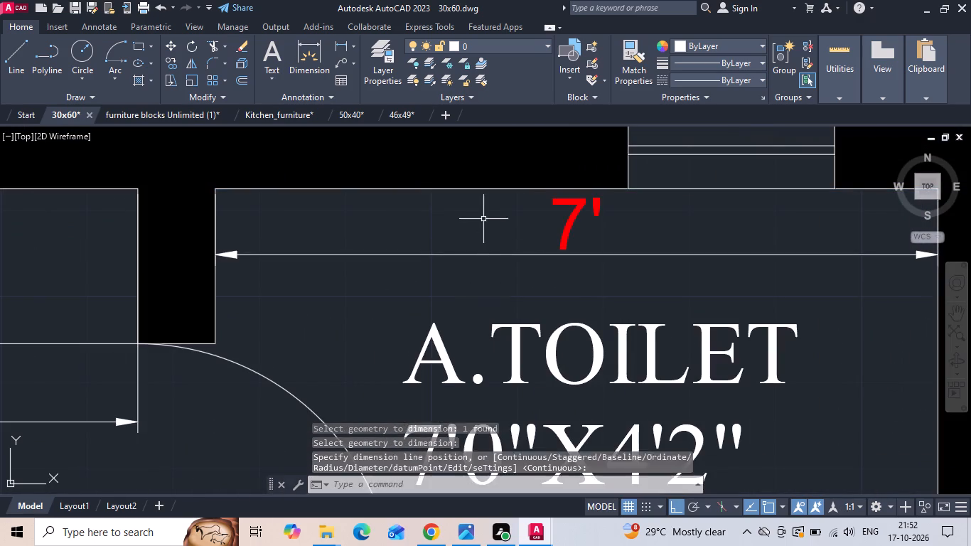
Add a quick dimension for the depth of Bedroom 1's attached toilet, just inside the wall shared by the toilets.
scroll(478, 213, "down", 2)
key("space")
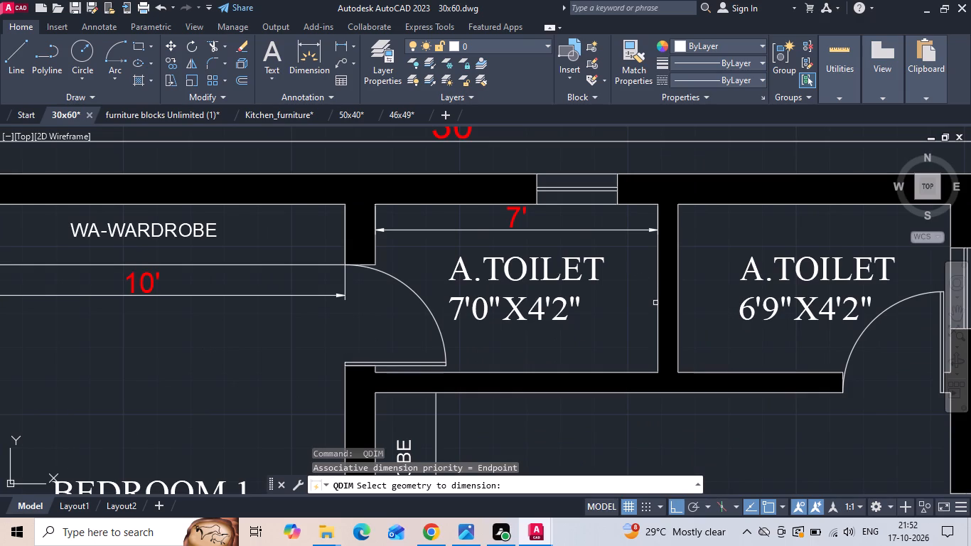
left_click(656, 306)
key("space")
key("space")
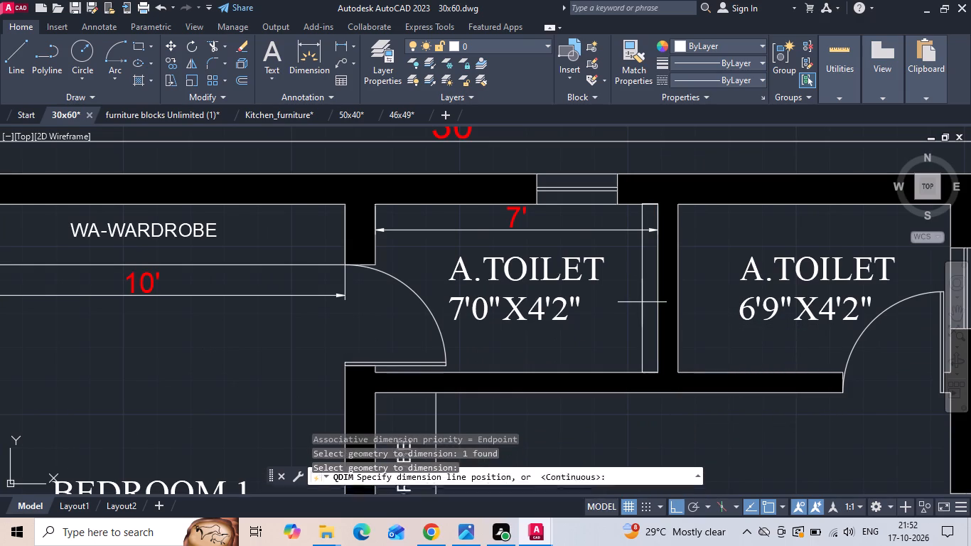
scroll(641, 293, "up", 1)
left_click(641, 293)
Add a quick dimension for the depth of Bedroom 2's attached toilet, just inside the wall shared by the toilets.
scroll(516, 255, "down", 2)
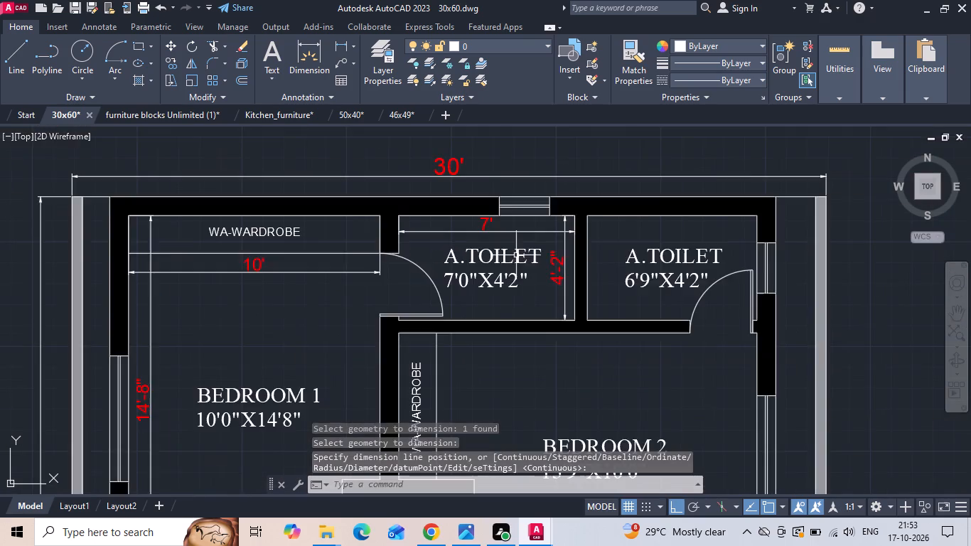
scroll(603, 249, "up", 2)
key("space")
left_click(560, 297)
key("space")
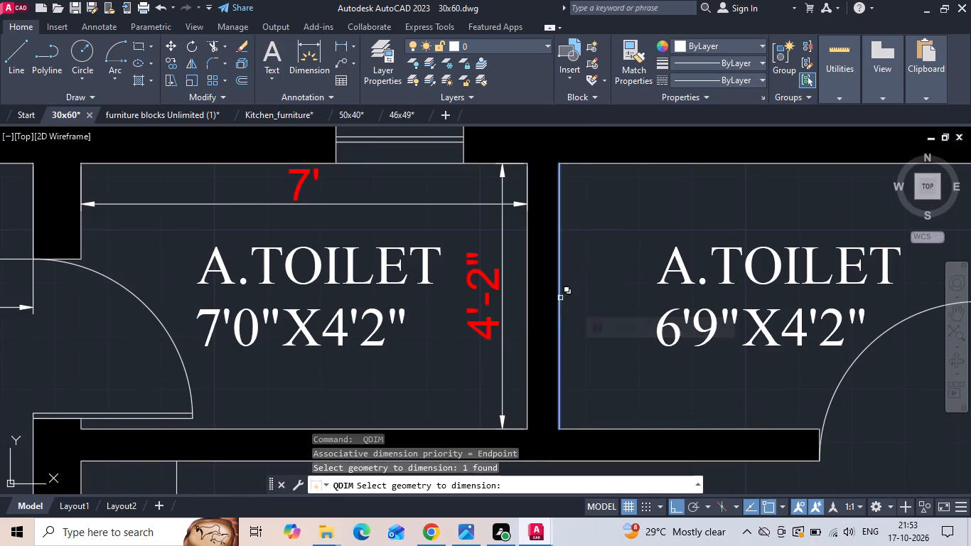
key("space")
left_click(599, 295)
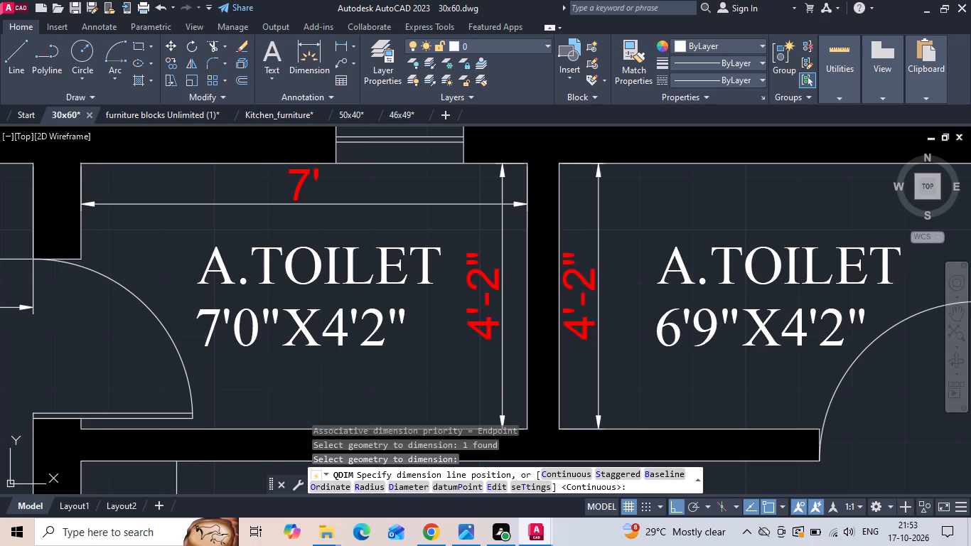
Add a quick dimension for the width of Bedroom 2's attached toilet, above its label.
key("space")
left_click(656, 164)
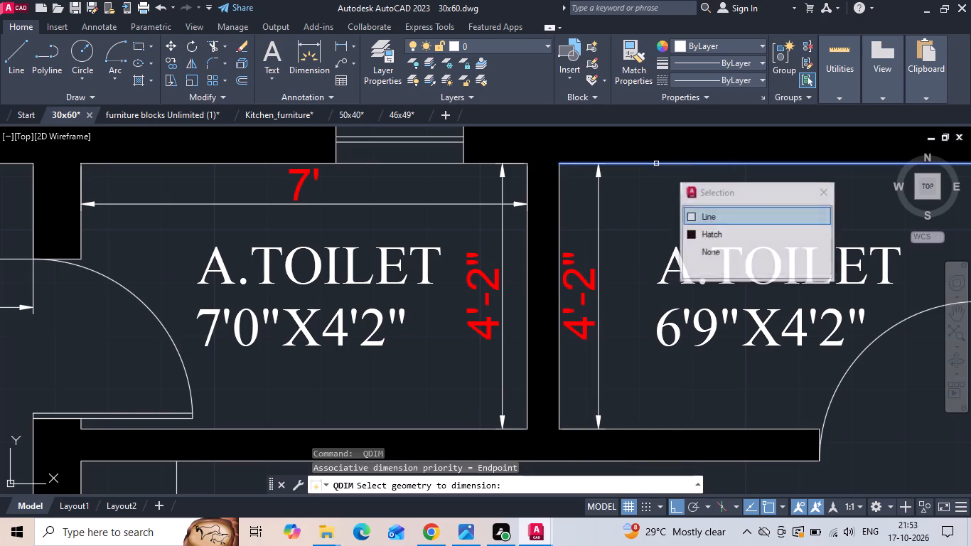
key("space")
key("space")
scroll(641, 212, "down", 1)
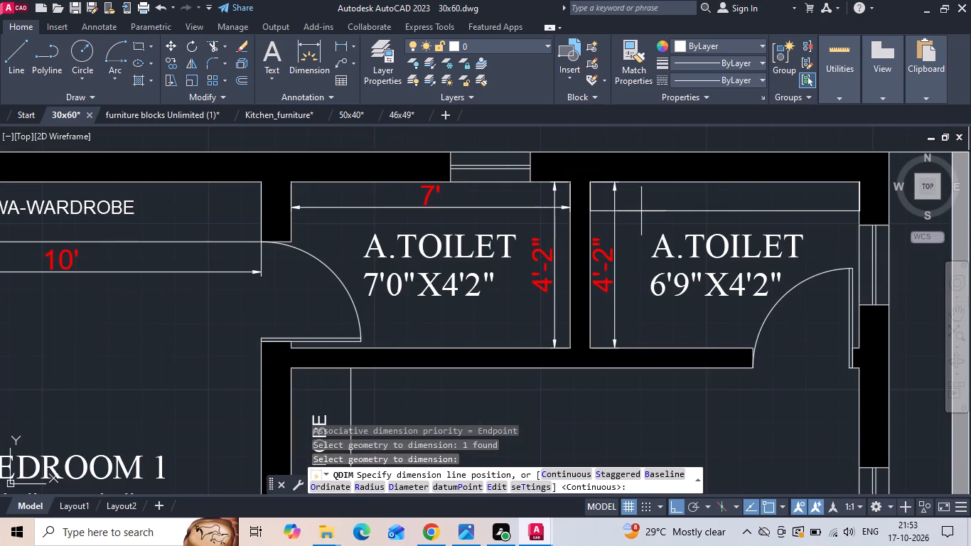
left_click(641, 210)
Add a quick dimension for Bedroom 2's depth along its window wall, placed just inside the room.
scroll(560, 213, "down", 2)
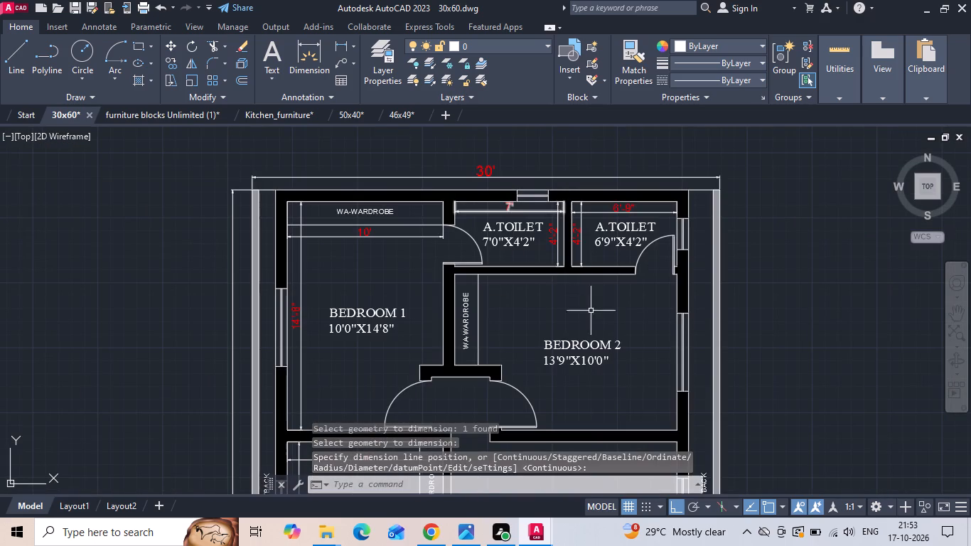
middle_click_drag(627, 323, 624, 240)
key("space")
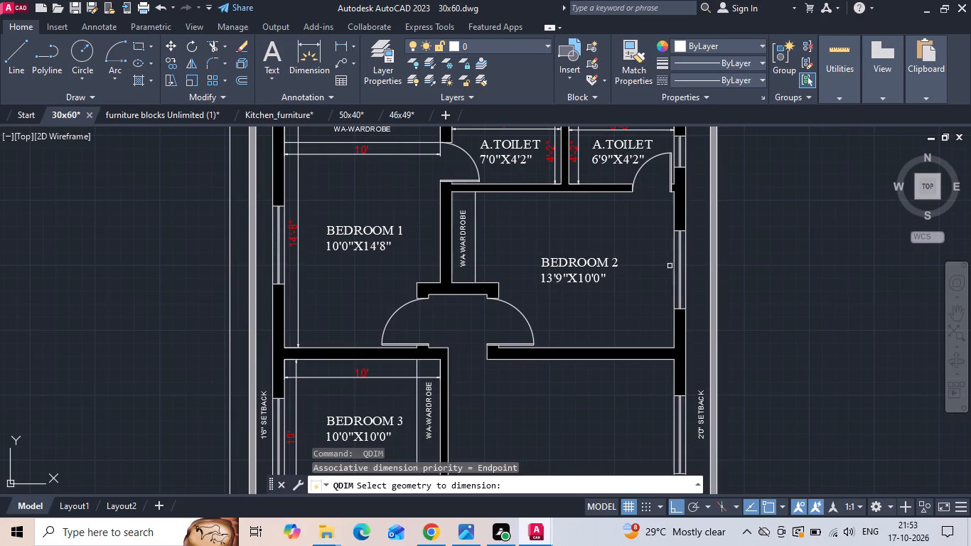
left_click(672, 271)
key("space")
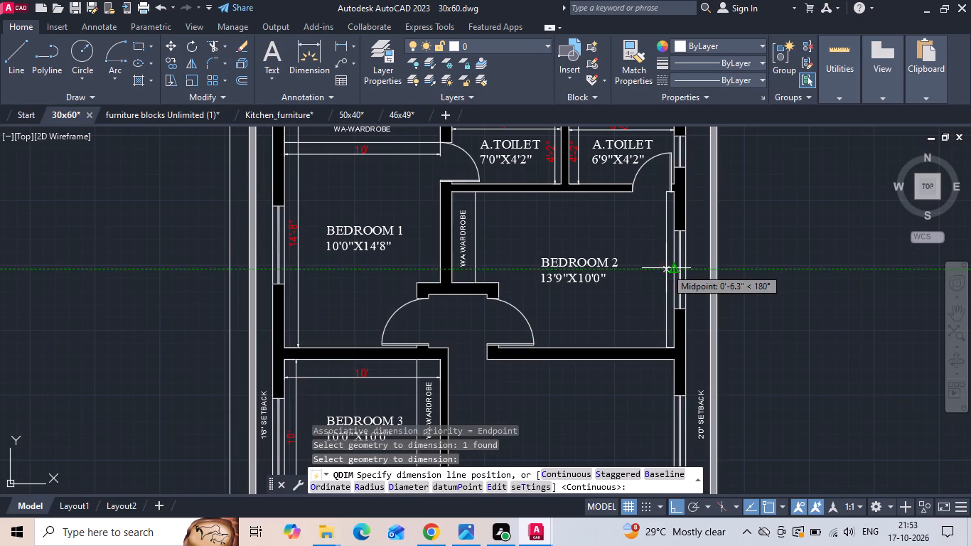
scroll(666, 268, "up", 1)
left_click(662, 259)
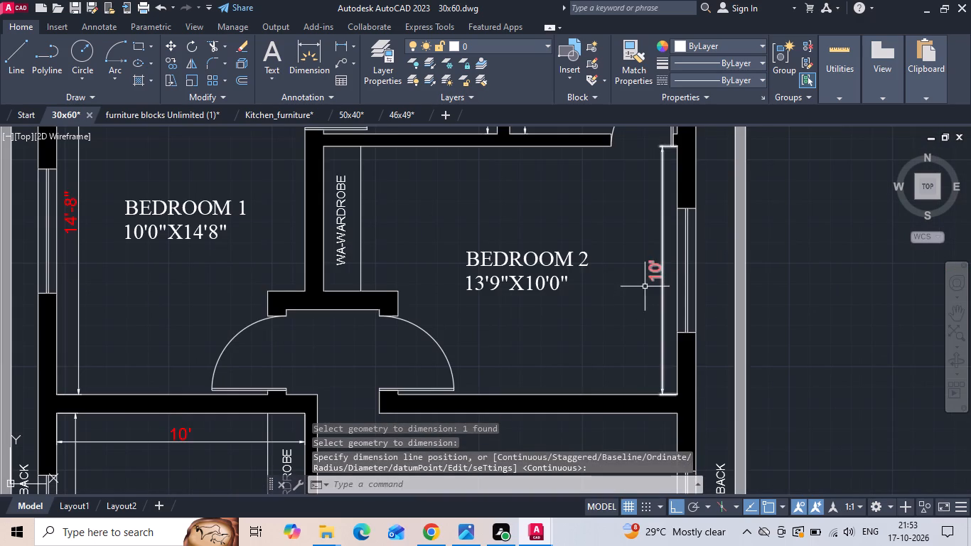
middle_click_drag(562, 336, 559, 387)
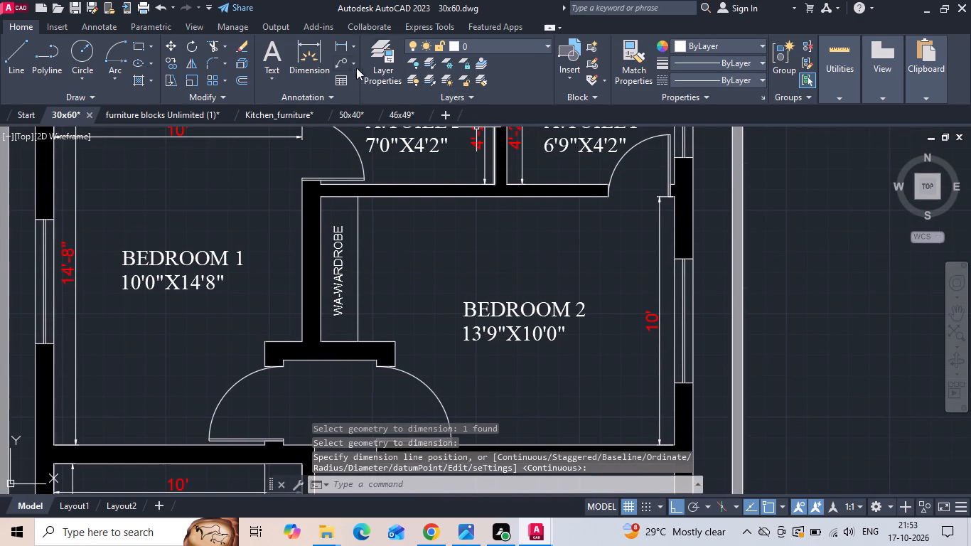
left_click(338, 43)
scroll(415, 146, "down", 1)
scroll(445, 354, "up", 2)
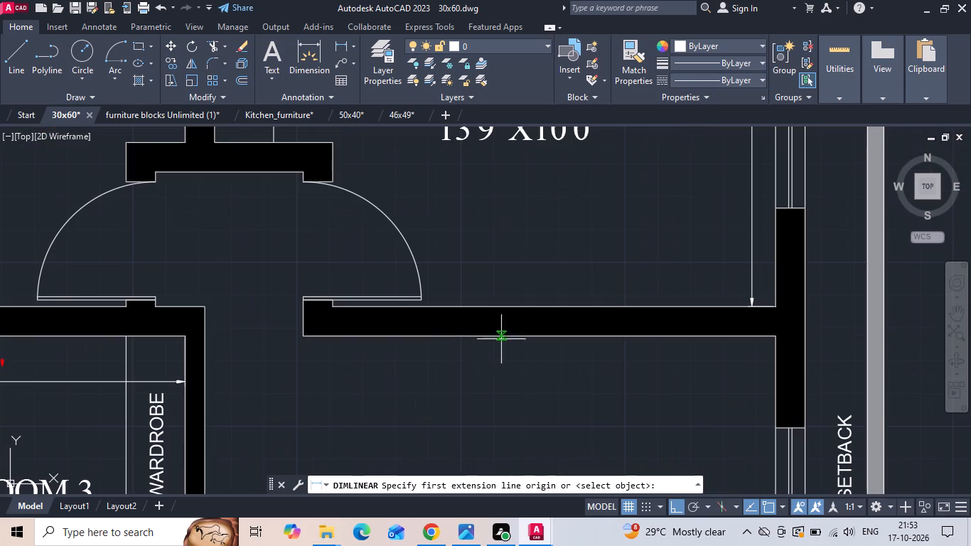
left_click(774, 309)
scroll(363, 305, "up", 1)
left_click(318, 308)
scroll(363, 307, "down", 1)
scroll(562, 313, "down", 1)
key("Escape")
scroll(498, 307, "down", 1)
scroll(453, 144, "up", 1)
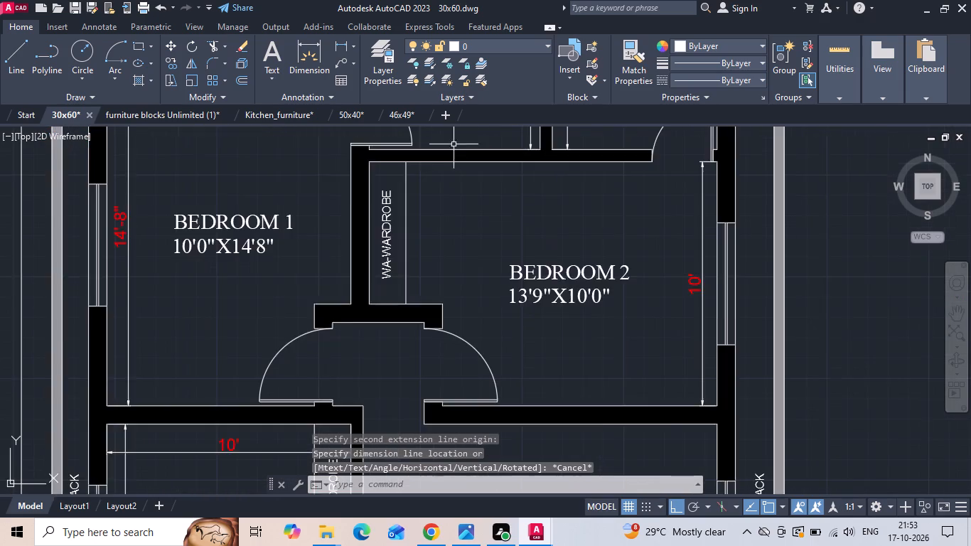
Check Bedroom 2's width with unplaced linear dimensions to the window wall, from the wall behind the wardrobe and from the wardrobe front.
scroll(340, 178, "up", 1)
key("space")
left_click(384, 151)
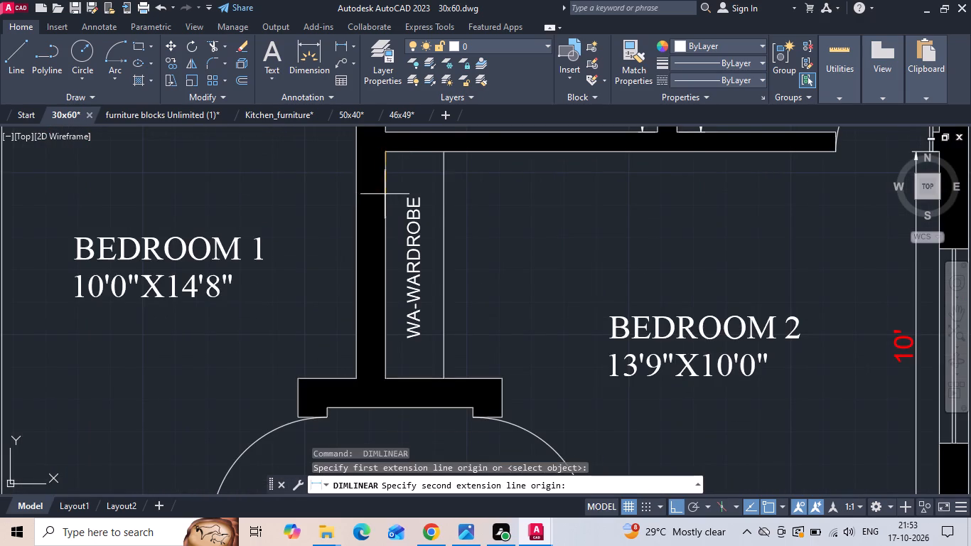
middle_click_drag(692, 184, 505, 242)
scroll(742, 215, "up", 1)
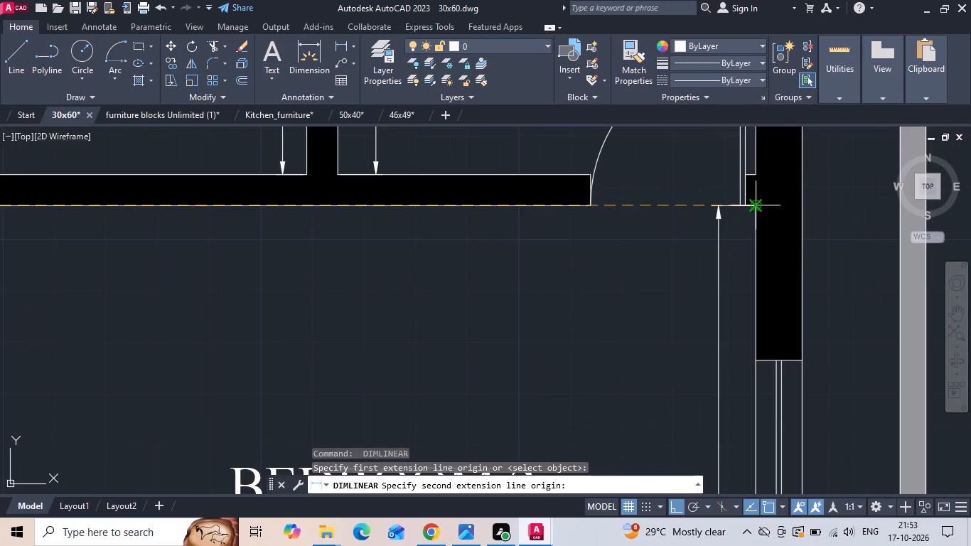
left_click(758, 208)
scroll(753, 236, "down", 1)
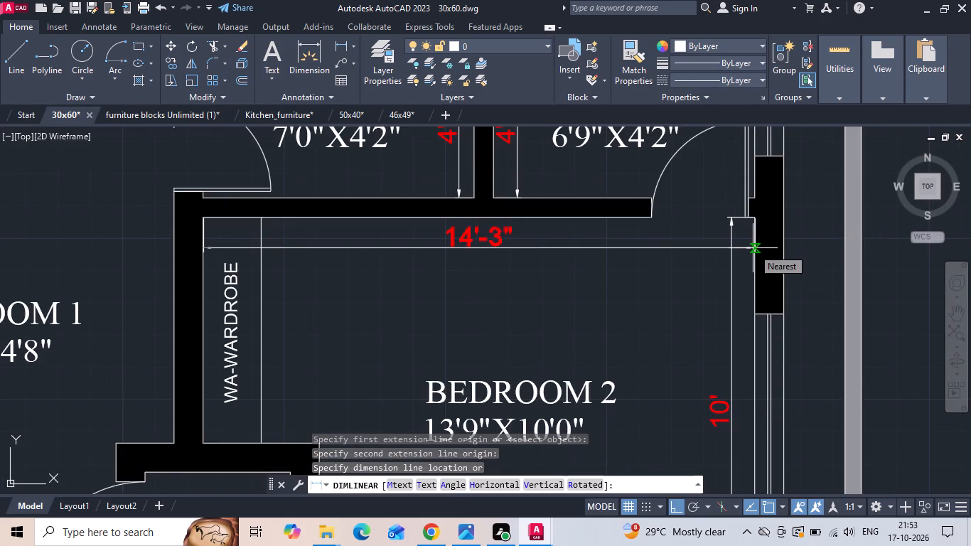
scroll(753, 248, "down", 1)
key("Escape")
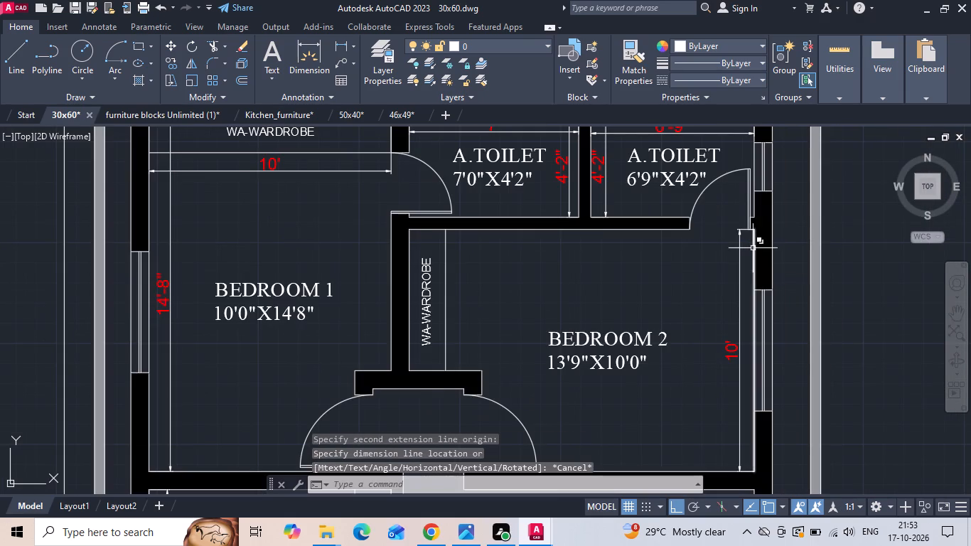
middle_click_drag(676, 309, 665, 271)
key("space")
left_click_drag(438, 222, 451, 225)
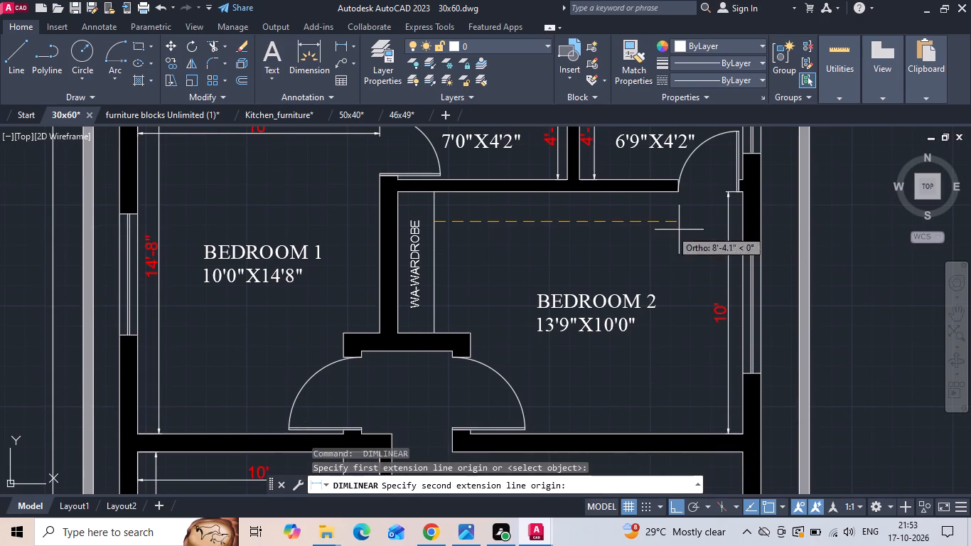
left_click(742, 223)
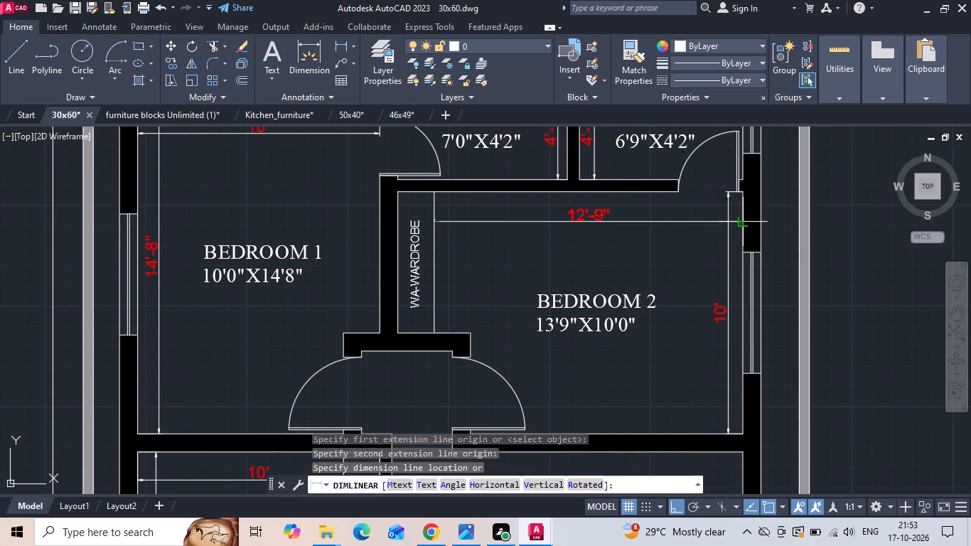
key("Escape")
Check Bedroom 1's wall-to-wall width with a linear dimension, without placing it.
scroll(724, 231, "down", 1)
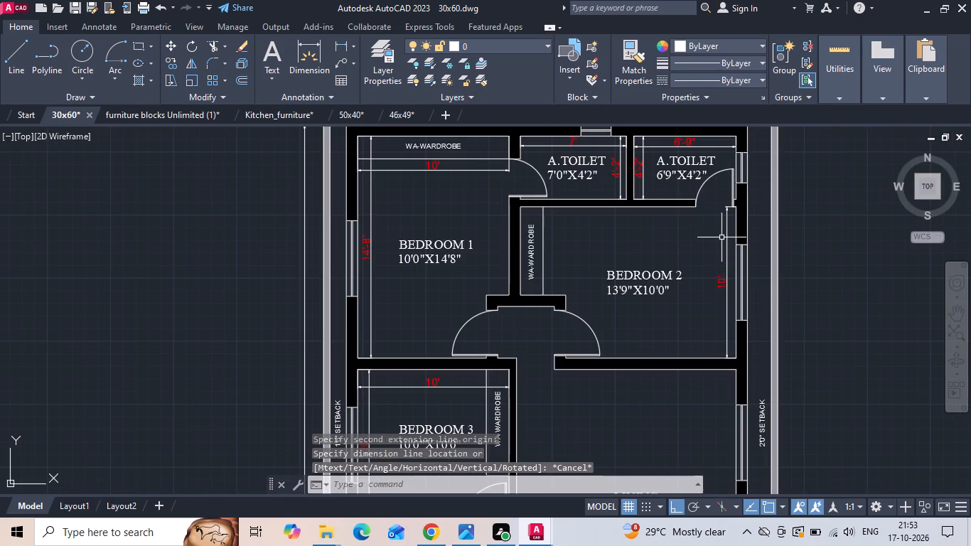
scroll(454, 265, "up", 1)
key("space")
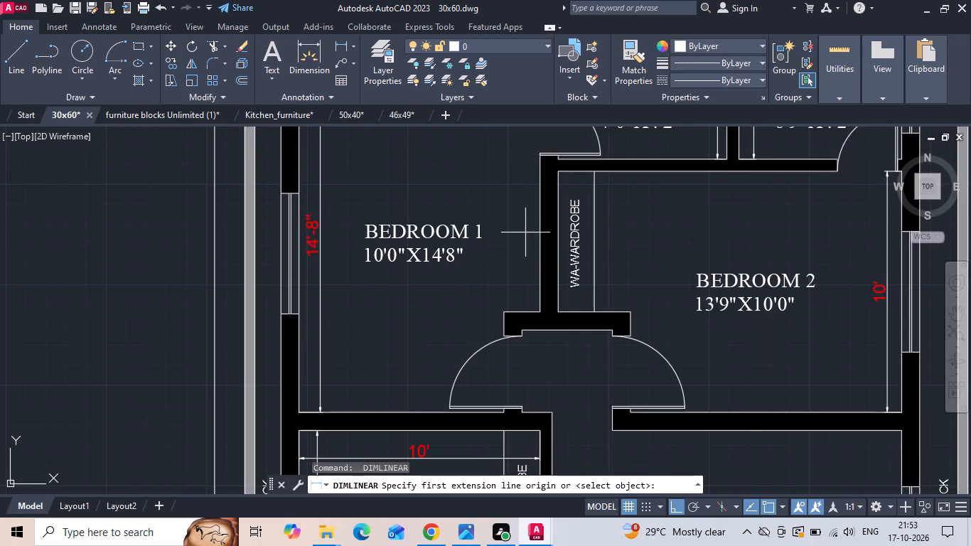
left_click(538, 237)
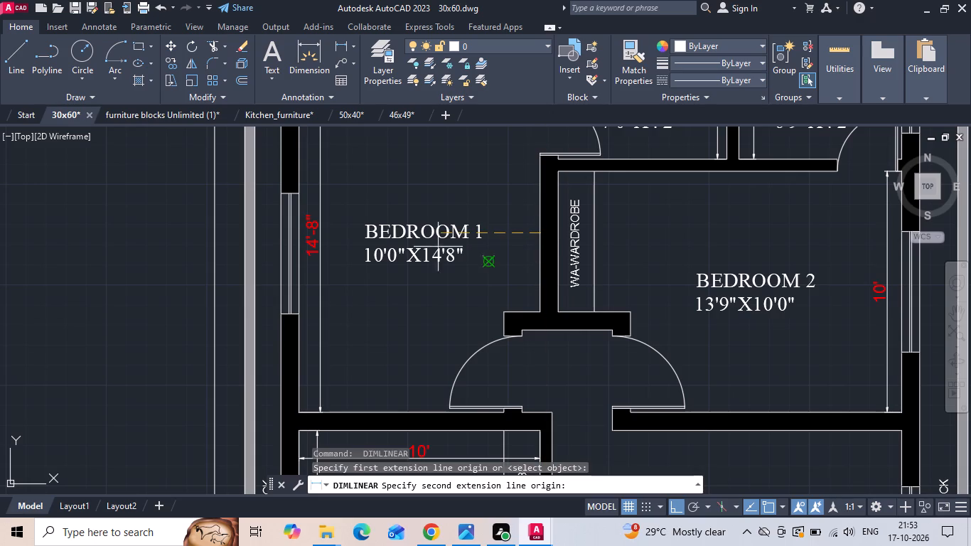
left_click(303, 237)
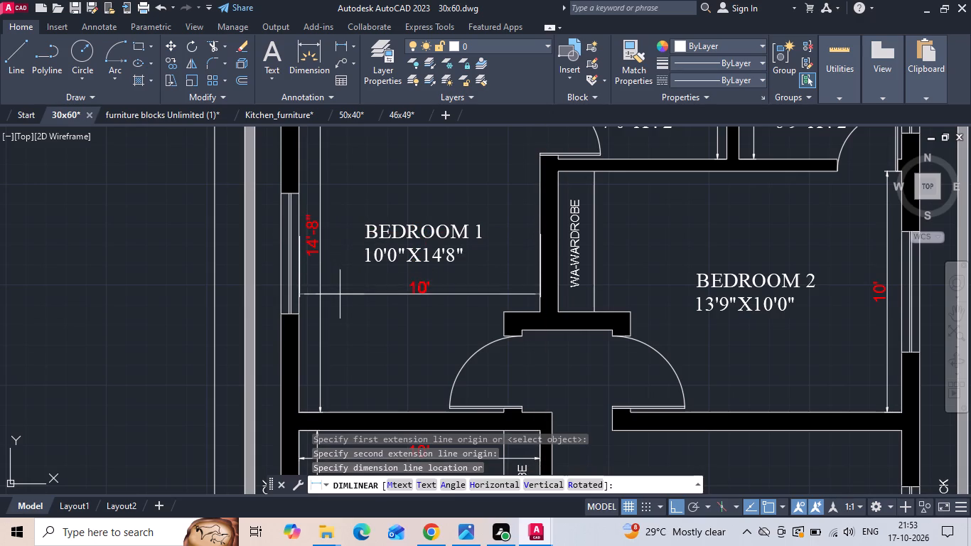
scroll(340, 294, "down", 2)
key("Escape")
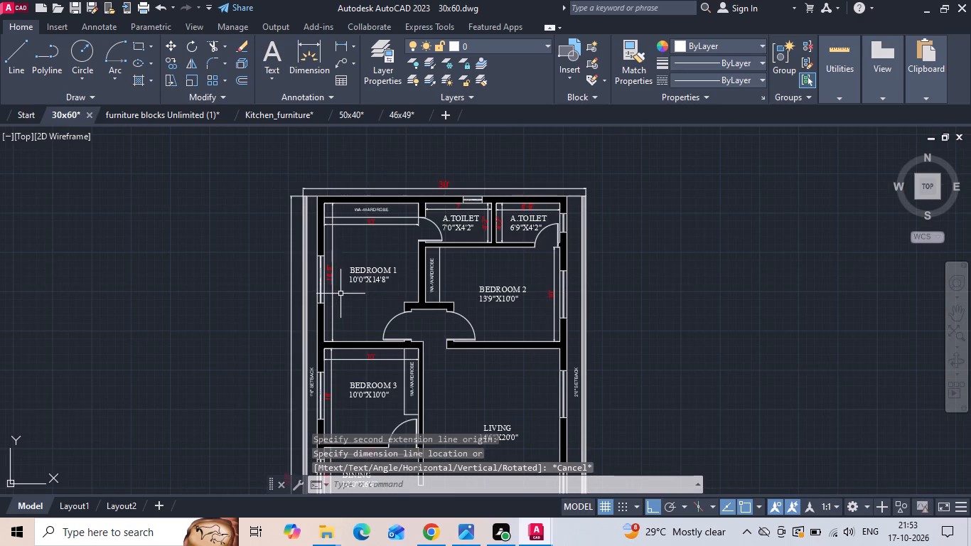
Add a linear dimension for the living room's width, placed just inside the wall shared with Bedroom 2.
middle_click_drag(509, 318, 527, 173)
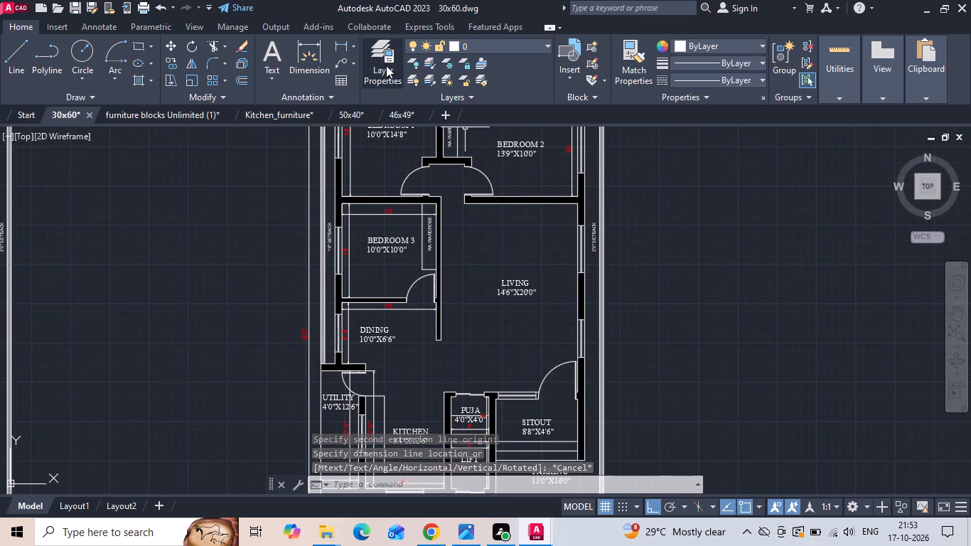
left_click(342, 45)
scroll(570, 210, "up", 2)
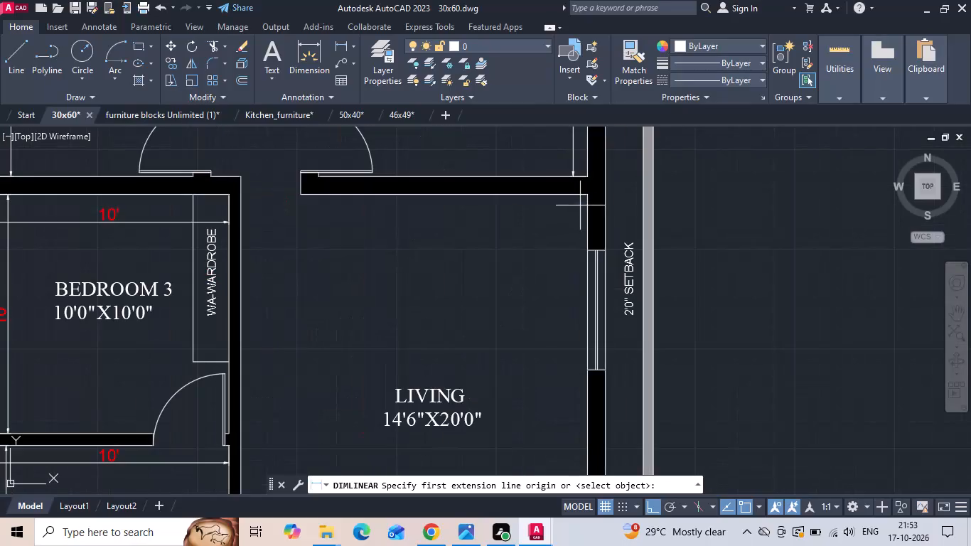
left_click(585, 196)
left_click(242, 198)
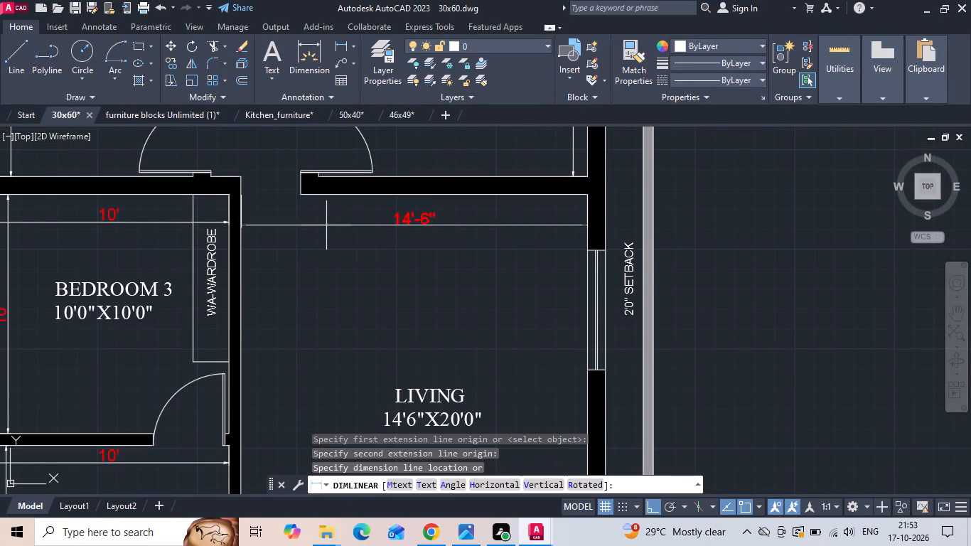
scroll(348, 218, "up", 1)
left_click(349, 218)
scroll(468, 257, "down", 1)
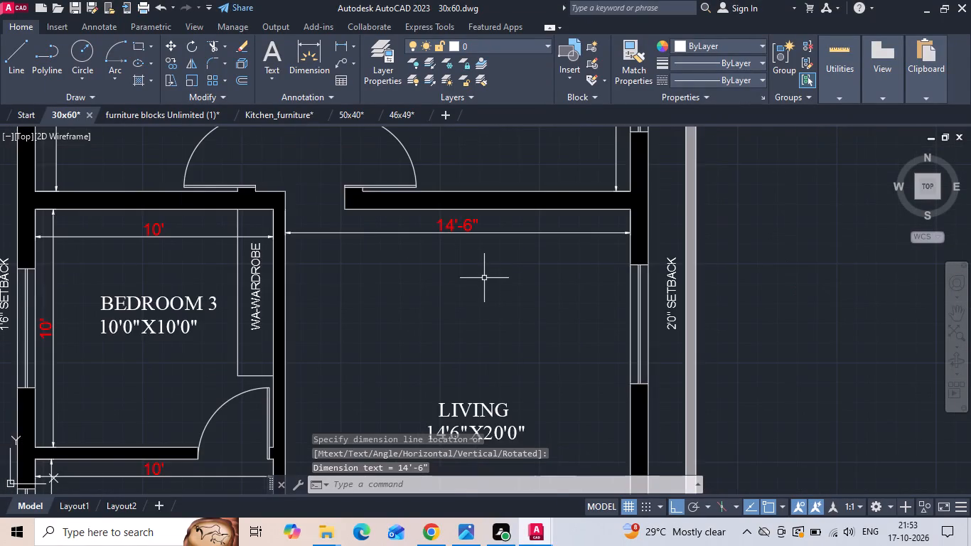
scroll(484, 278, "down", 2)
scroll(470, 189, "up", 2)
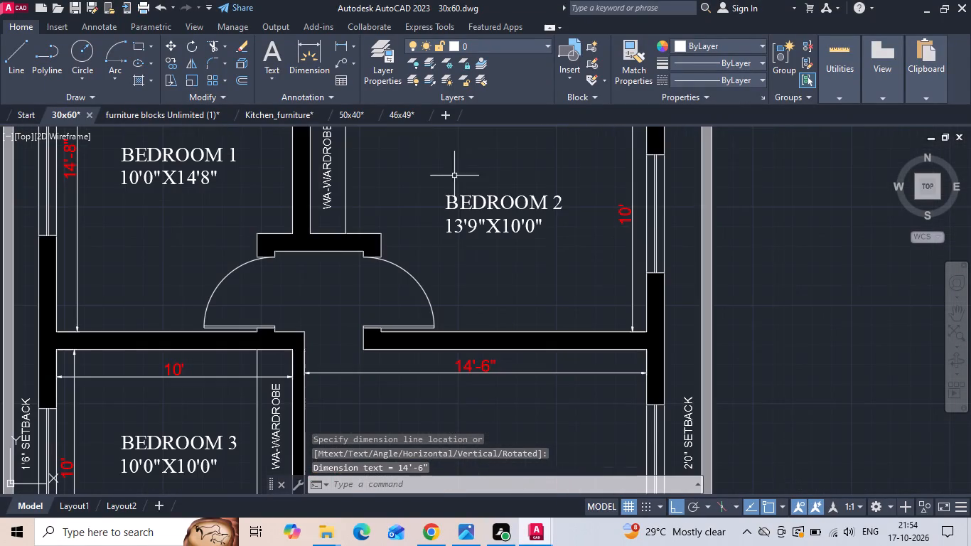
Check Bedroom 2's width with unplaced linear dimensions to the window wall, from the wall behind the wardrobe and from the door opening.
left_click(340, 45)
left_click(312, 227)
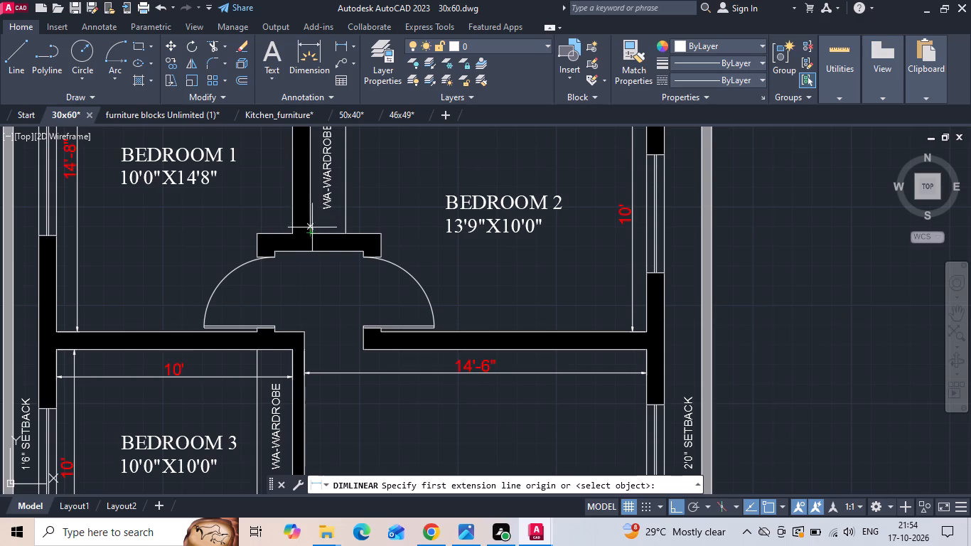
left_click(649, 233)
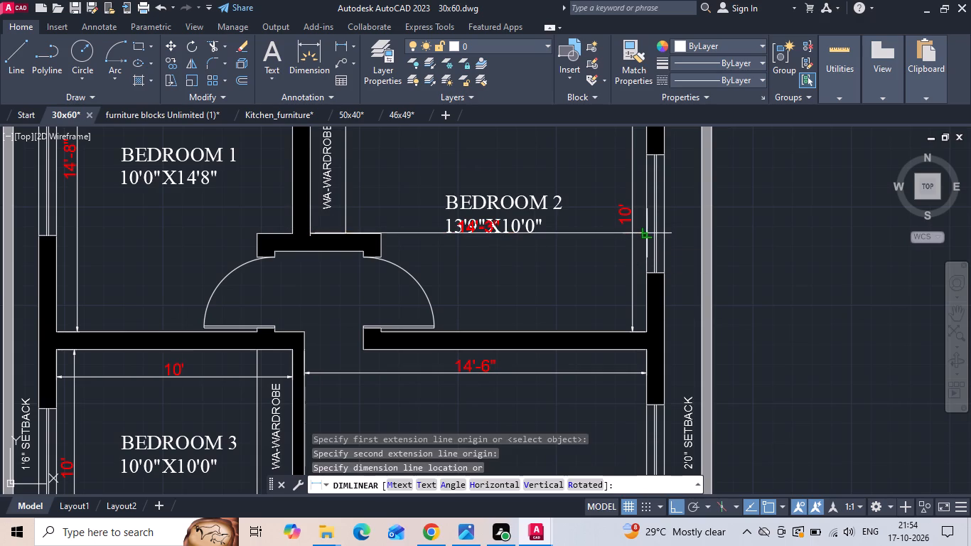
key("Escape")
middle_click_drag(514, 242, 514, 293)
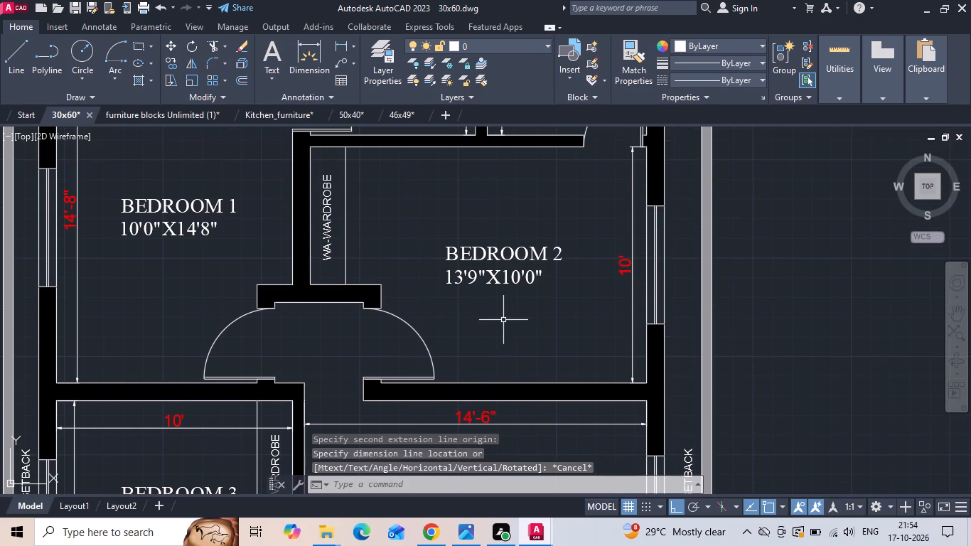
scroll(553, 403, "up", 1)
key("space")
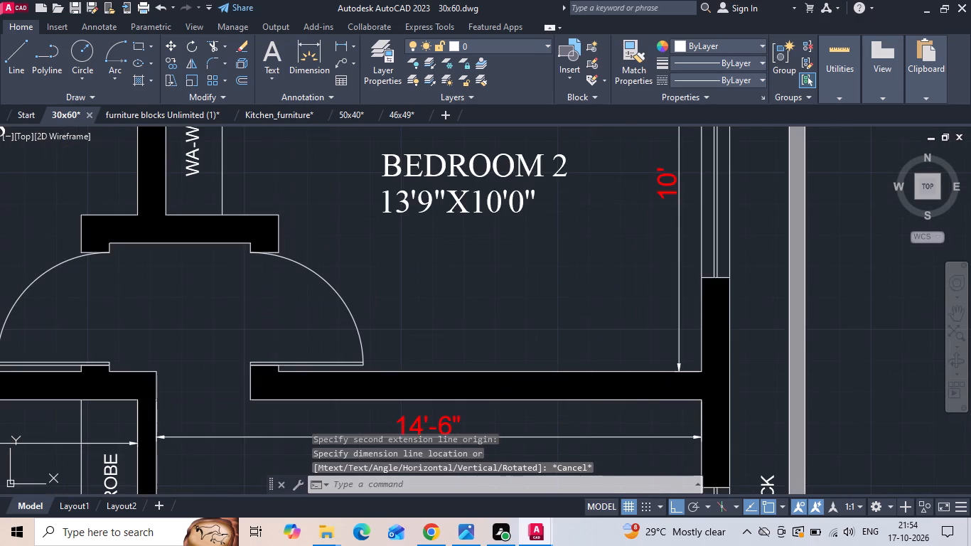
left_click(702, 375)
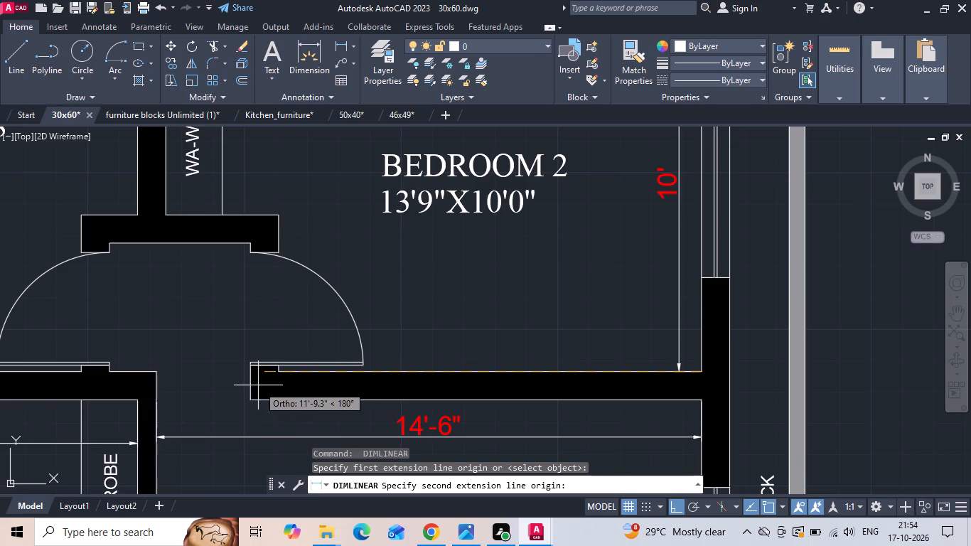
left_click(246, 377)
key("Escape")
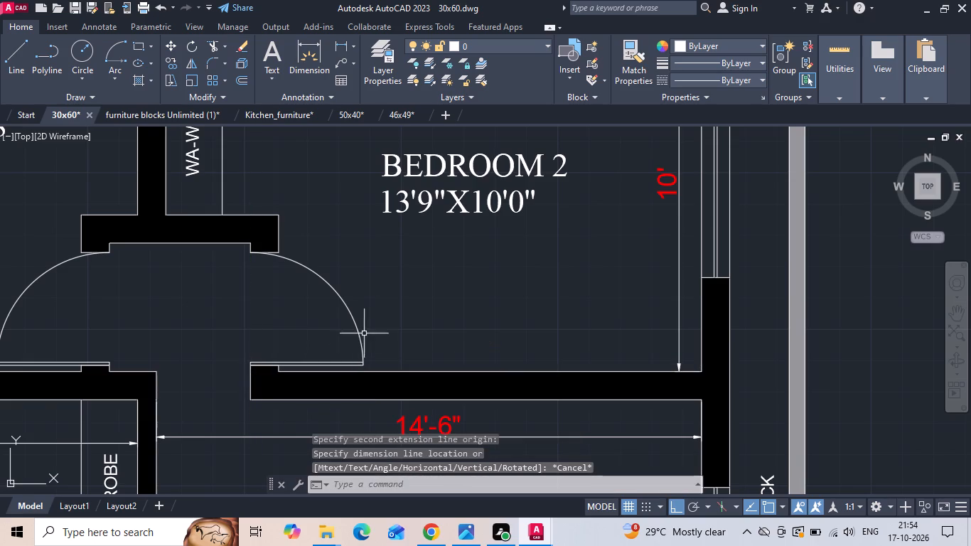
scroll(419, 319, "down", 2)
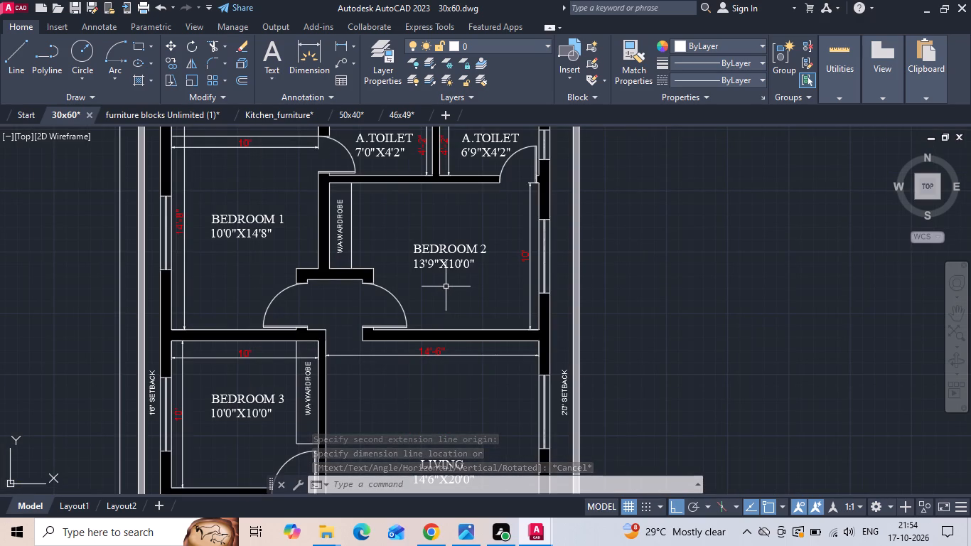
key("Escape")
Save the 30x60 drawing.
key("ctrl+s")
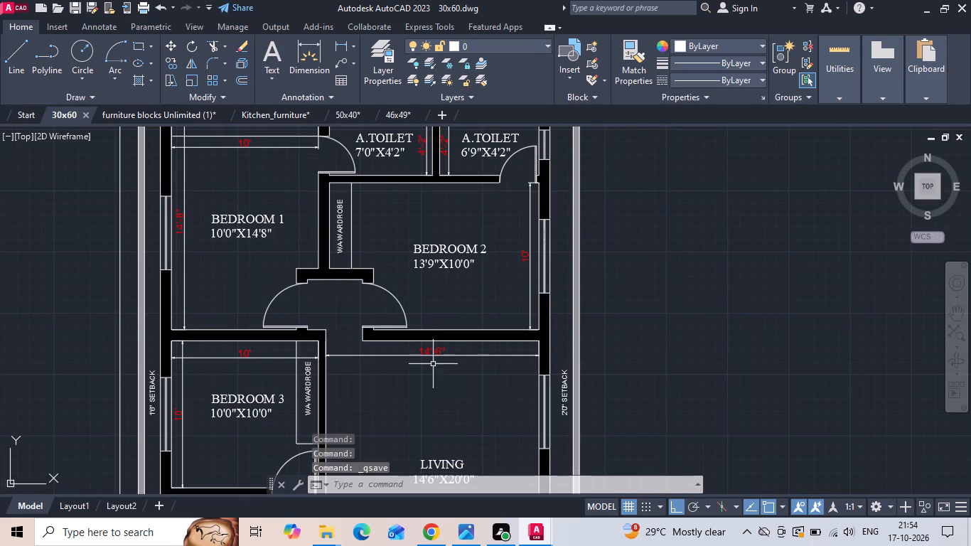
Open the 30x60 reference image from the 17102026 folder, examine Bedroom 2's size label and wardrobe, and return to the 30x60 drawing.
left_click(328, 534)
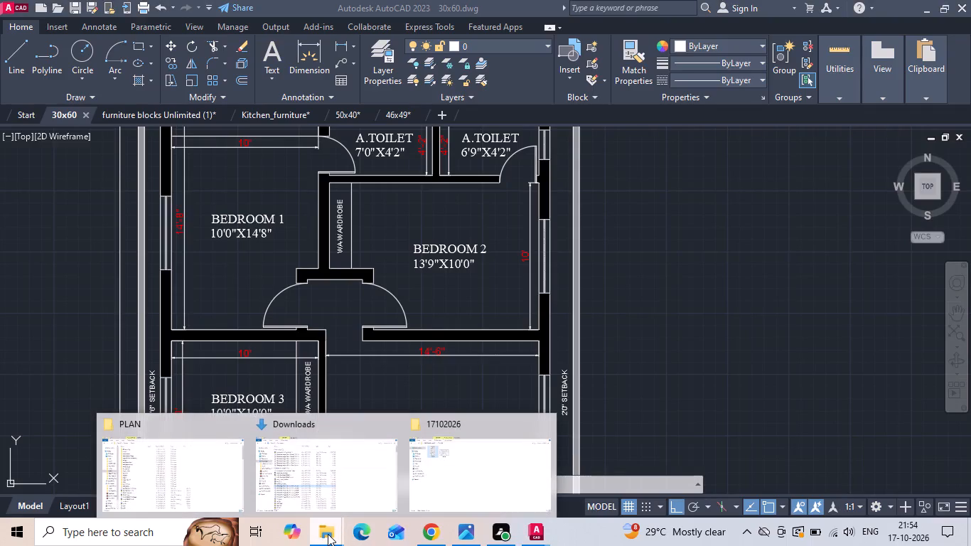
left_click(463, 476)
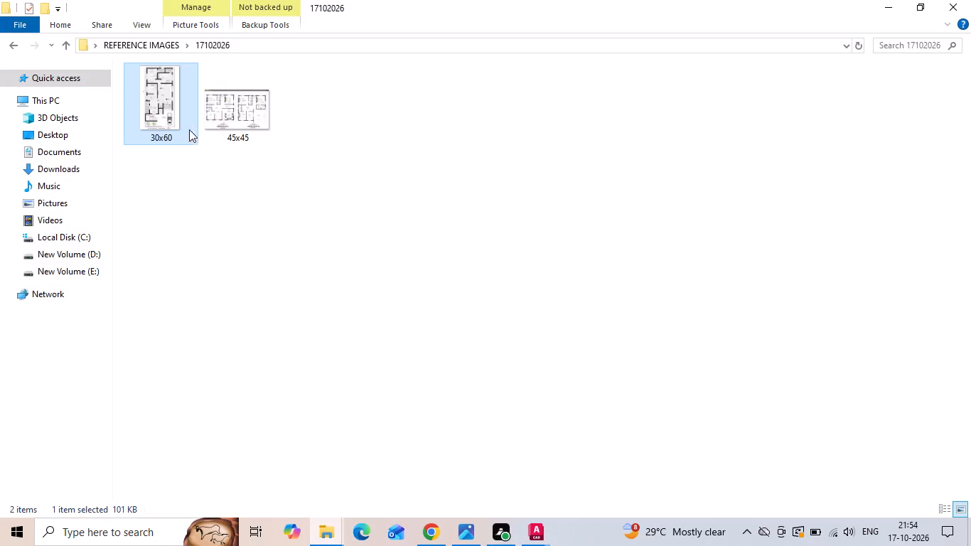
double_click(164, 114)
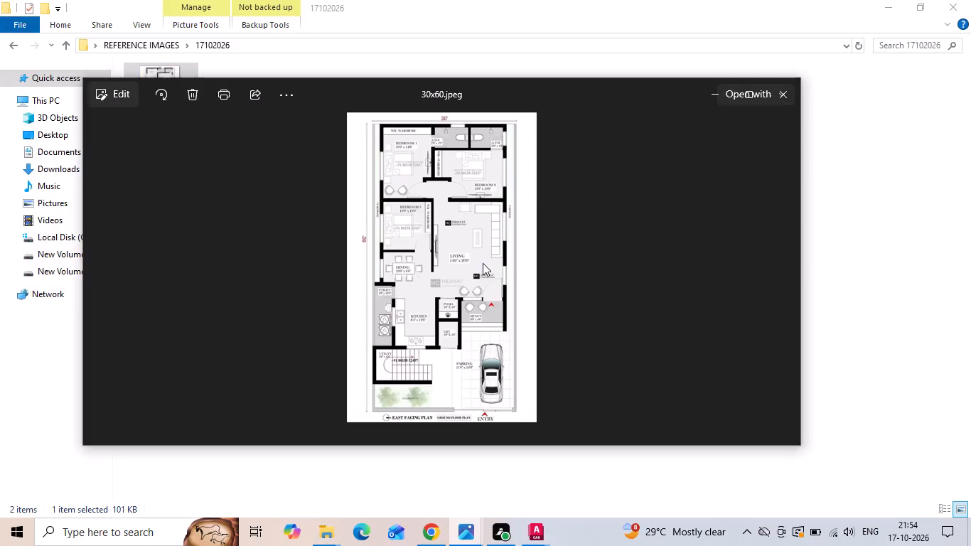
scroll(477, 224, "up", 3)
scroll(485, 151, "up", 10)
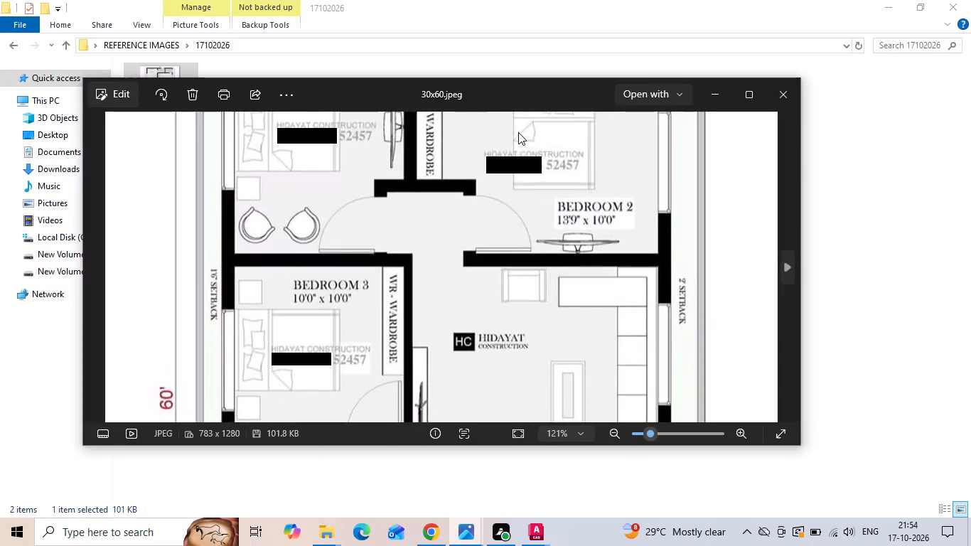
scroll(429, 302, "down", 2)
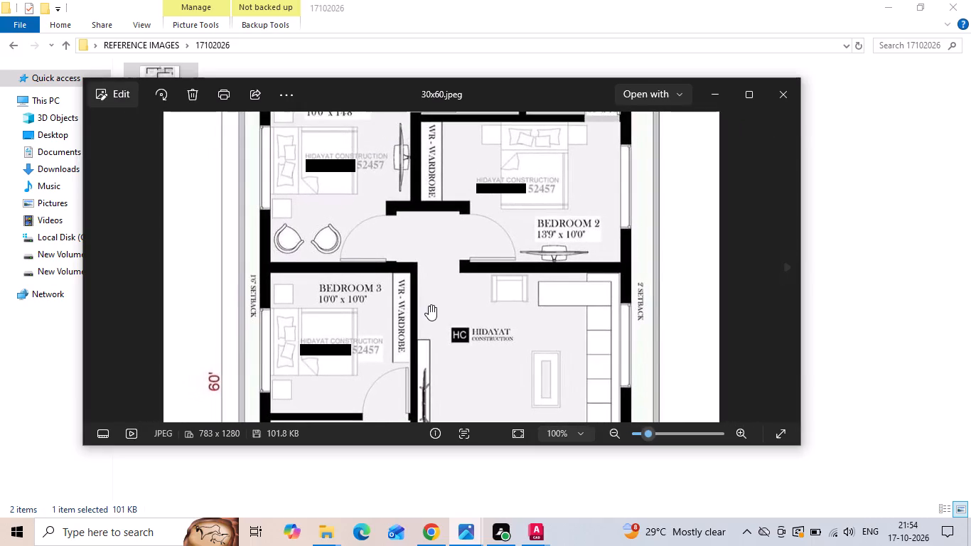
left_click(785, 93)
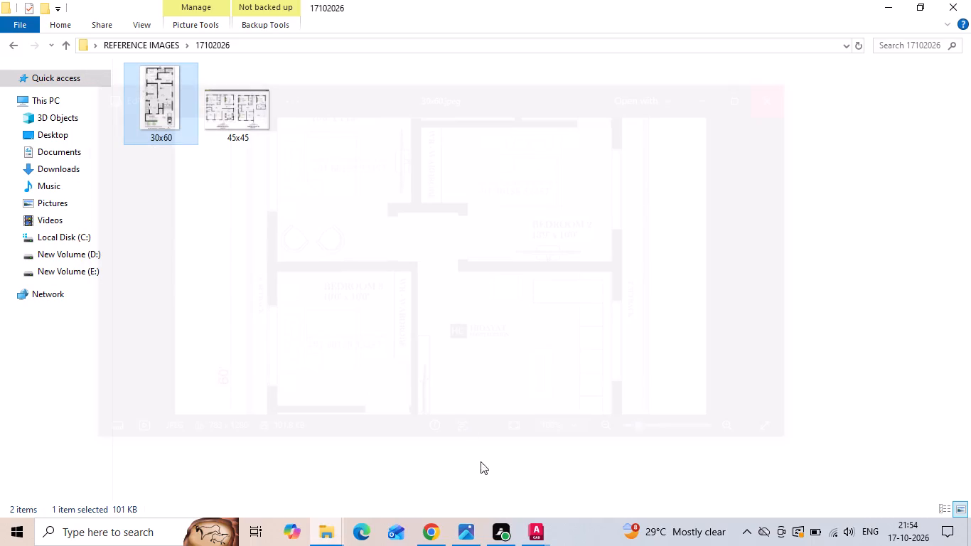
left_click(534, 533)
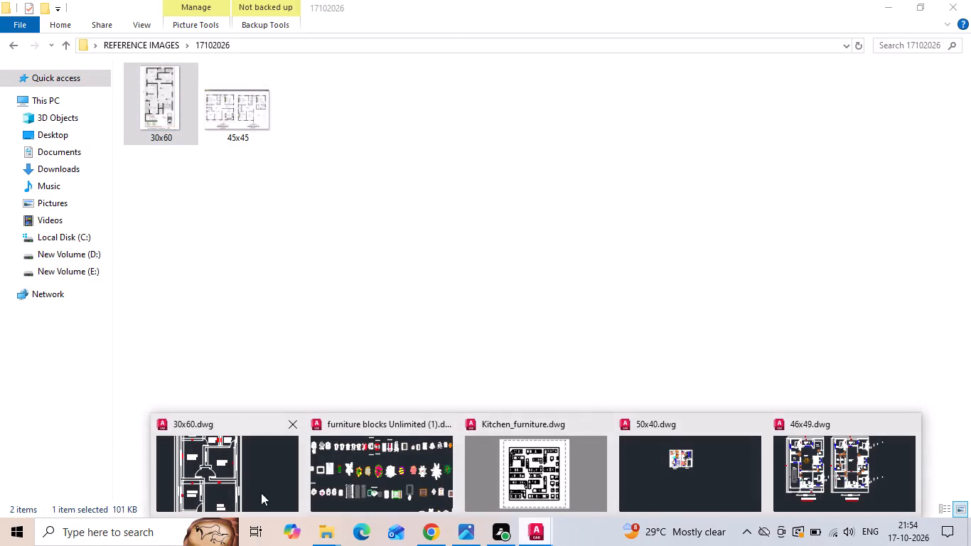
left_click(258, 493)
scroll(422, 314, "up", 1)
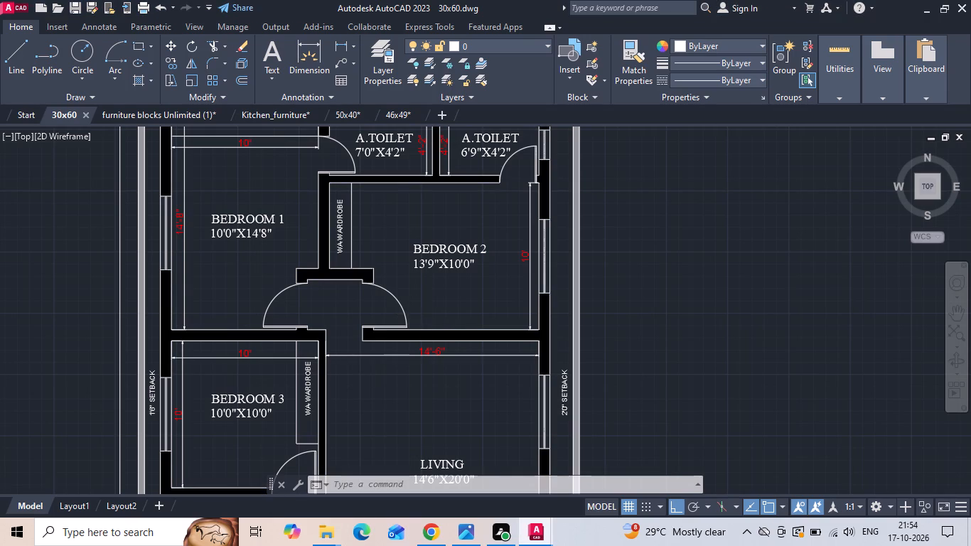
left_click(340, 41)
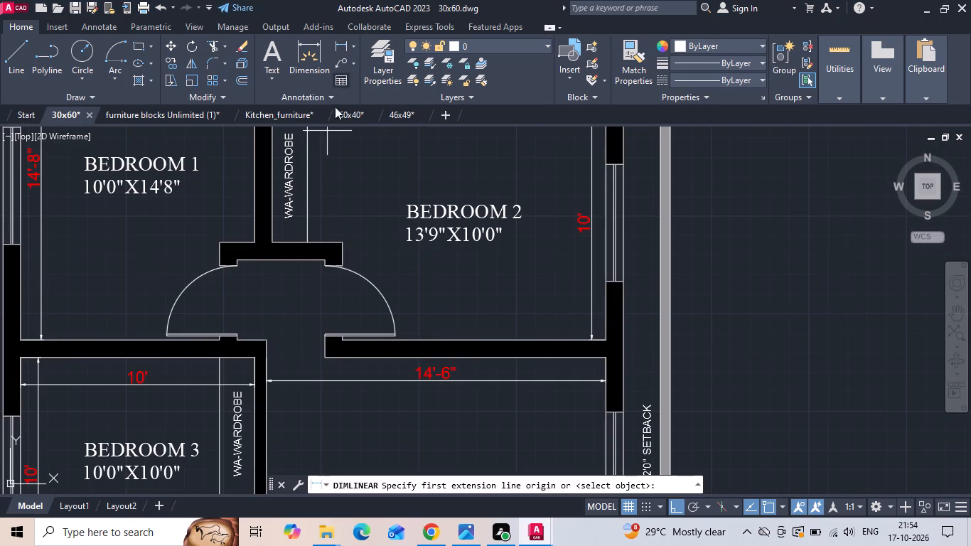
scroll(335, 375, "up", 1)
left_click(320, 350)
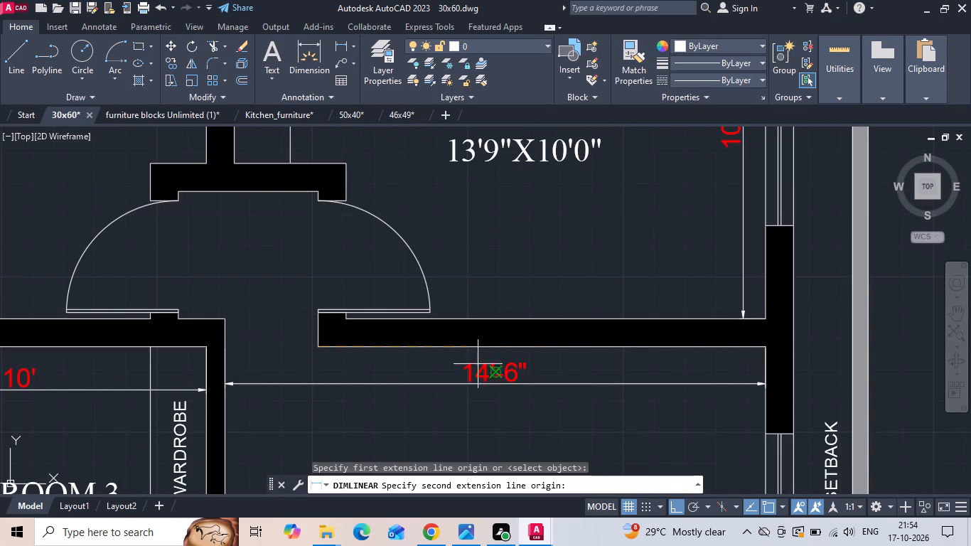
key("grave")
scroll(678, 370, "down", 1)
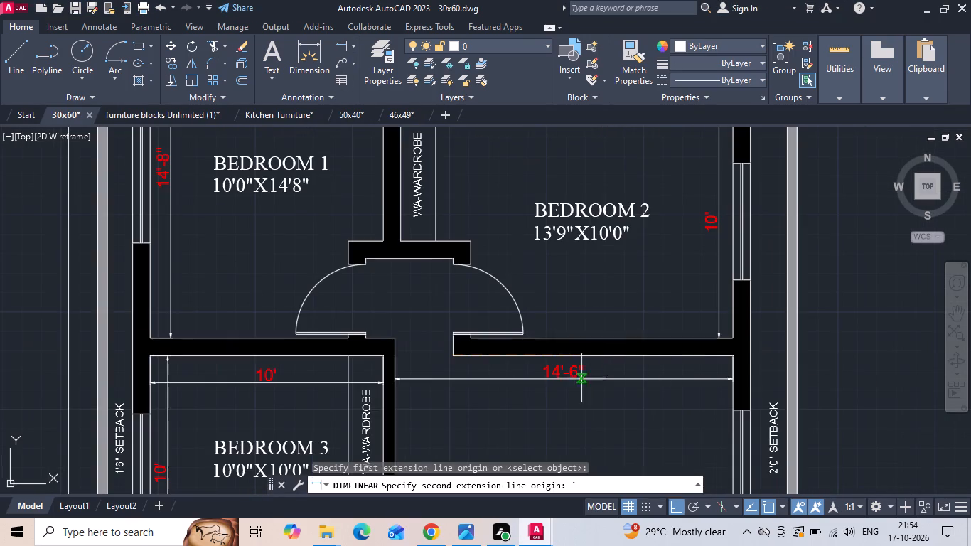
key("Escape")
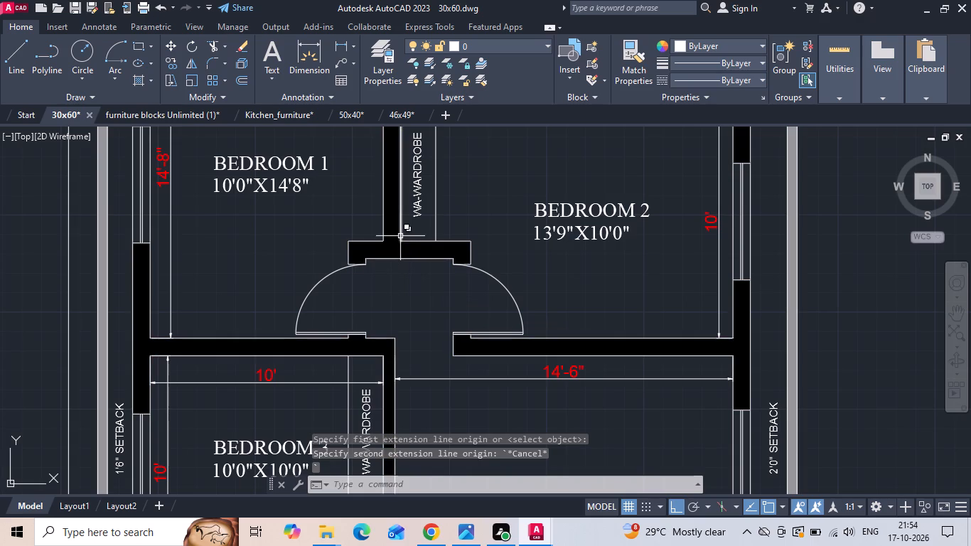
Check Bedroom 2's full wall-to-wall width along the toilet wall with a linear dimension, without placing it.
left_click(336, 43)
middle_click_drag(506, 223, 510, 357)
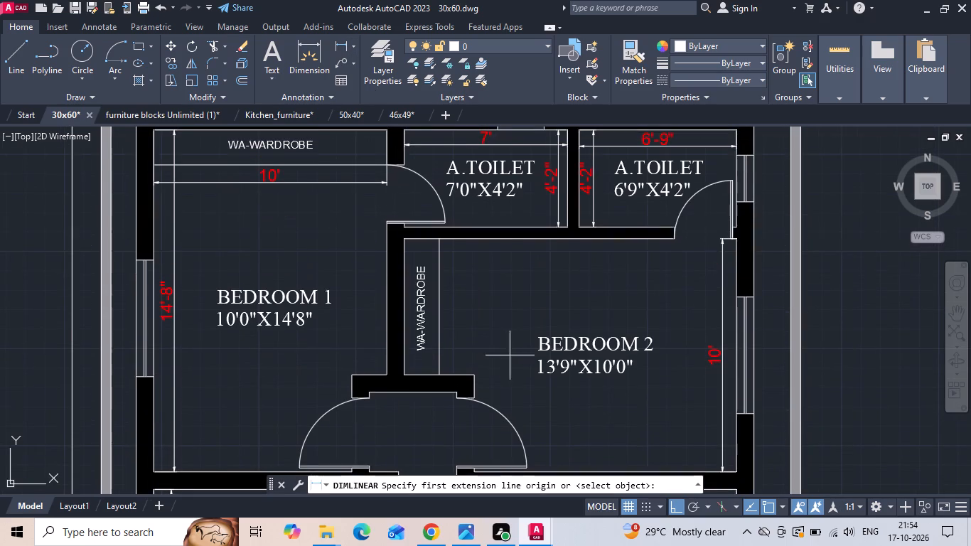
scroll(719, 265, "up", 1)
left_click(748, 227)
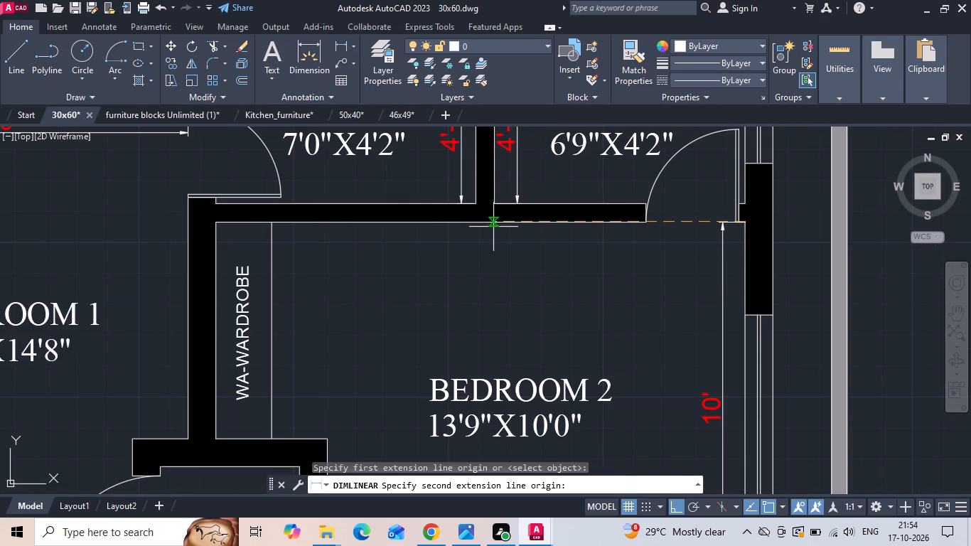
left_click(219, 223)
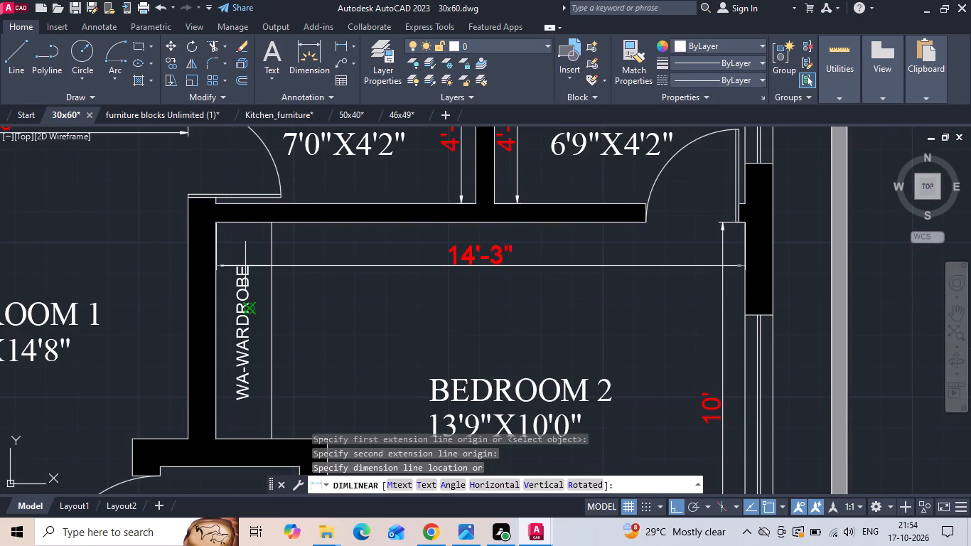
key("Escape")
Add a linear dimension for Bedroom 2's clear width from the wardrobe front to the window wall, placed just inside the toilet wall.
key("space")
left_click(269, 254)
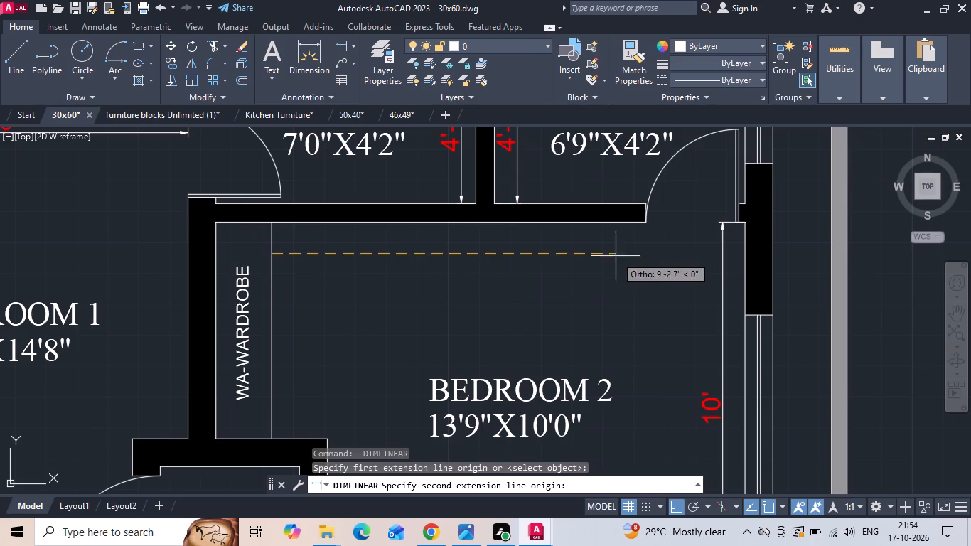
left_click(746, 253)
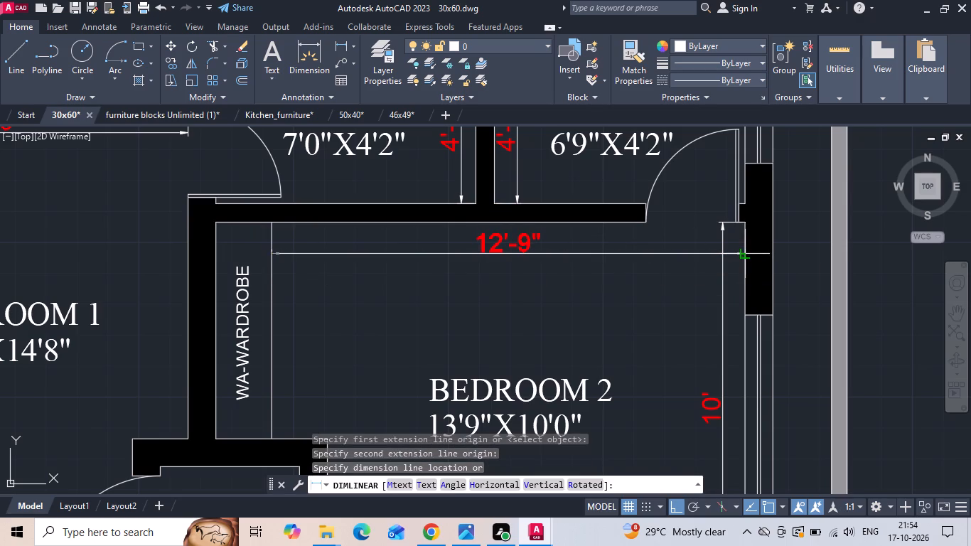
scroll(746, 253, "down", 1)
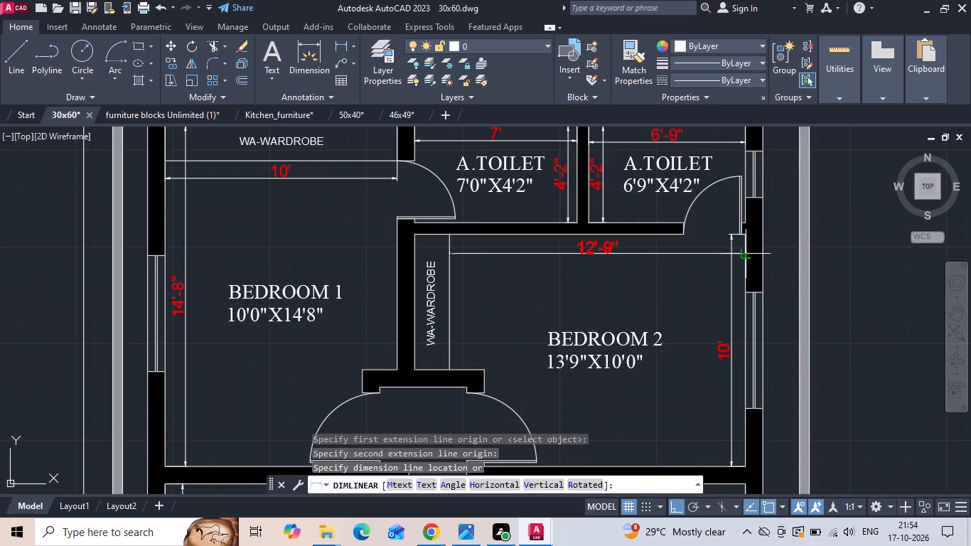
left_click(746, 253)
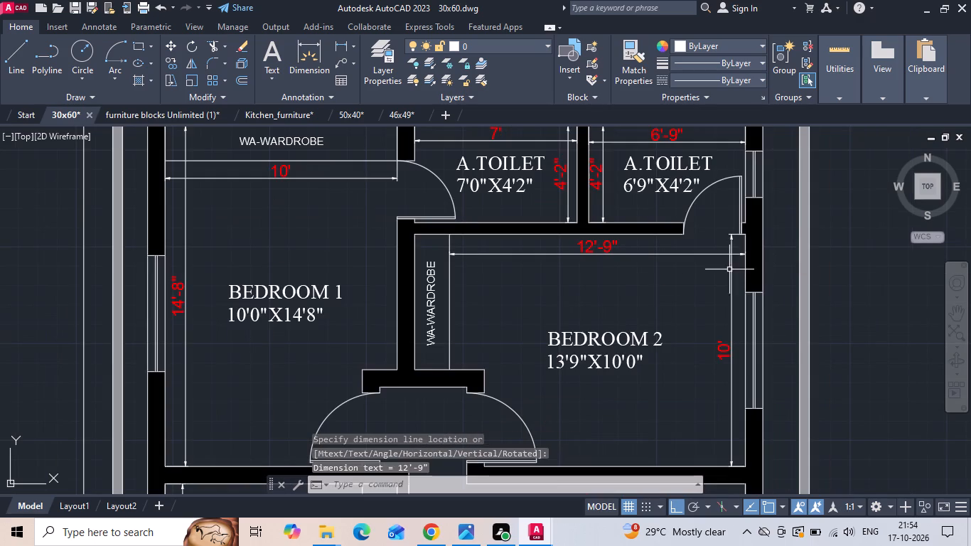
Check Bedroom 1's width from the wall shared with Bedroom 2 to the window wall using an unplaced linear dimension.
scroll(569, 373, "up", 1)
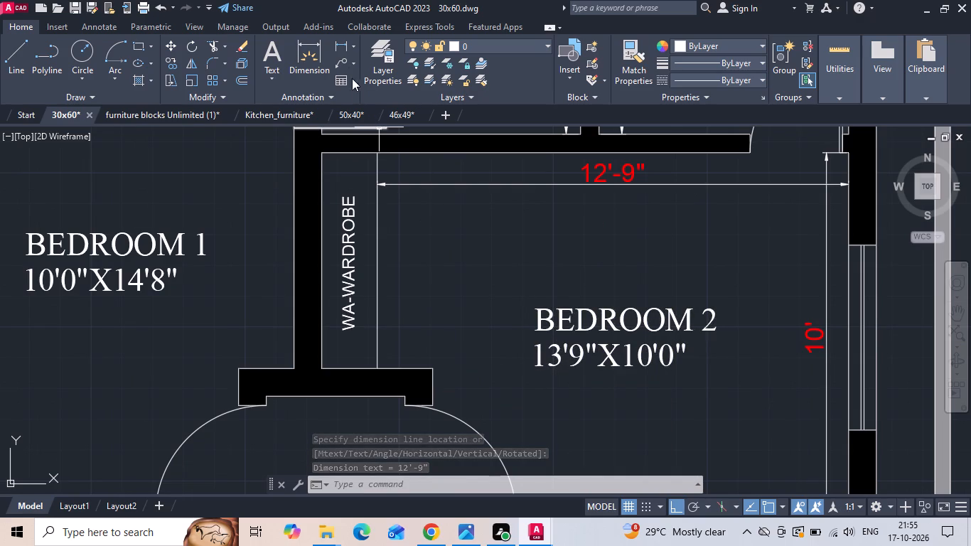
left_click(341, 45)
left_click(292, 231)
middle_click_drag(347, 238, 609, 232)
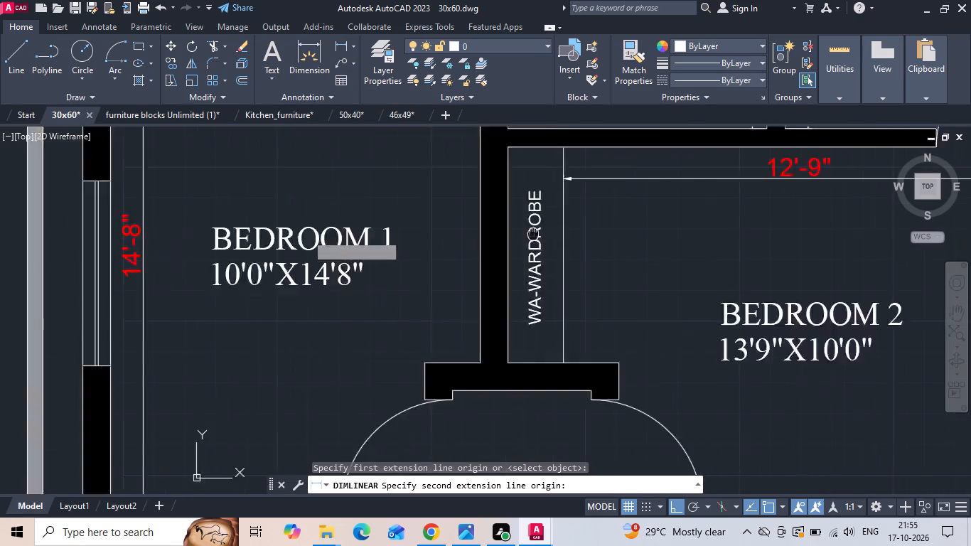
middle_click_drag(609, 232, 633, 232)
left_click(208, 223)
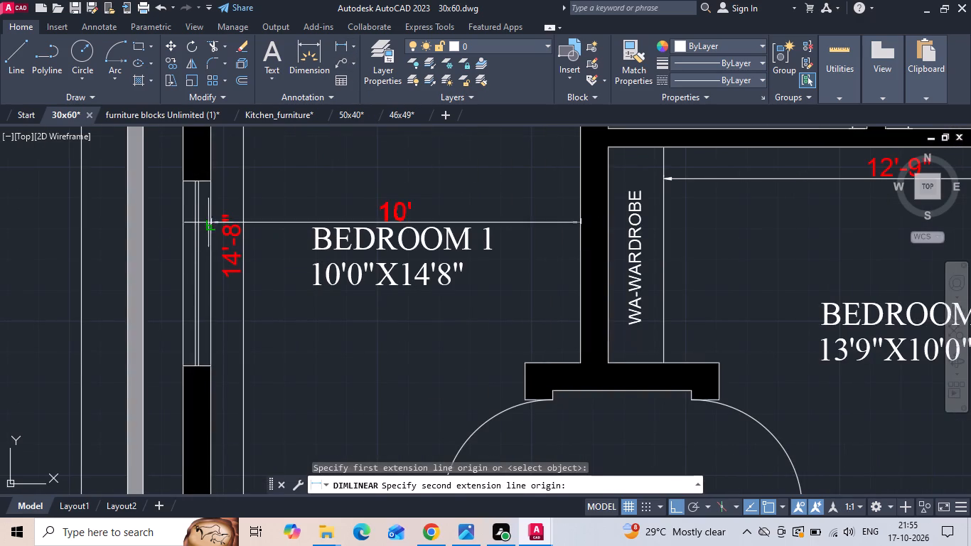
key("Escape")
Change the size in the furniture-free plan's Bedroom 2 label to 12'9"X10'0".
scroll(208, 223, "down", 2)
scroll(627, 290, "up", 2)
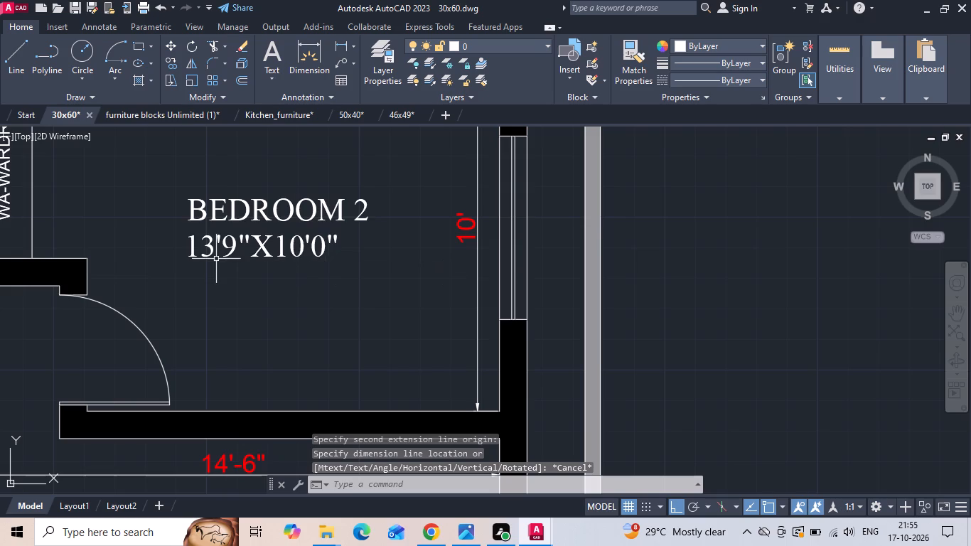
double_click(214, 251)
key("BackSpace")
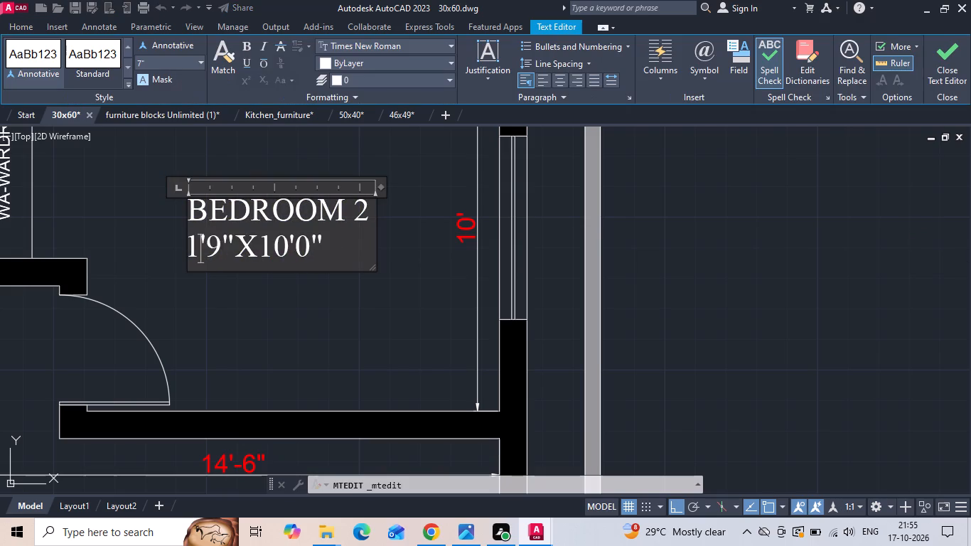
key("2")
left_click(249, 311)
Change the size in the furnished plan's Bedroom 2 label to 12'9"X10'0".
scroll(717, 314, "down", 5)
scroll(255, 332, "up", 2)
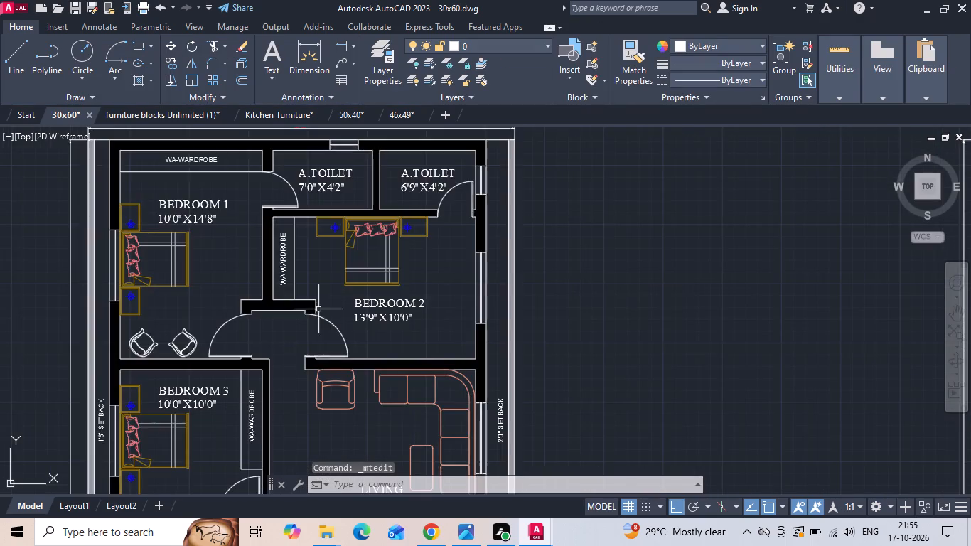
scroll(449, 309, "up", 2)
scroll(223, 343, "up", 1)
double_click(232, 323)
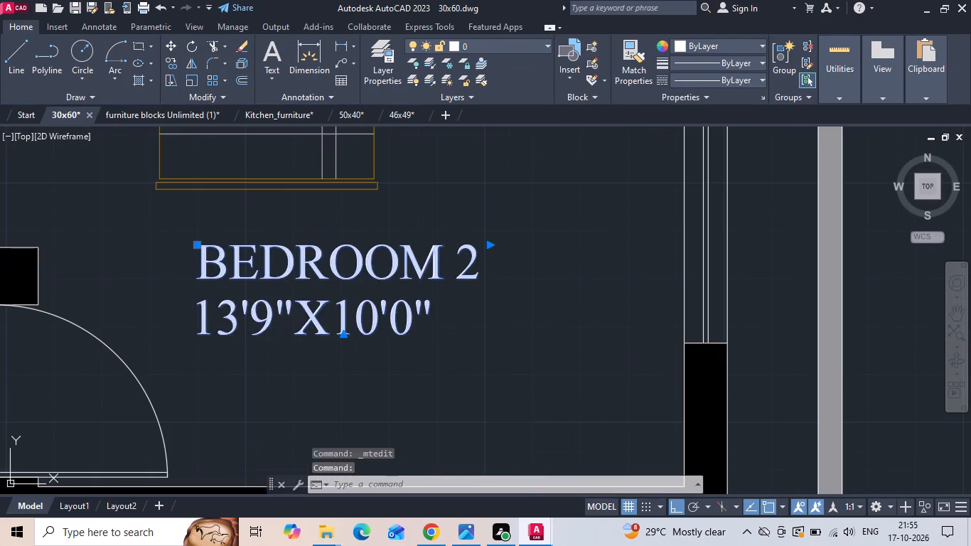
key("BackSpace")
key("2")
scroll(235, 345, "down", 2)
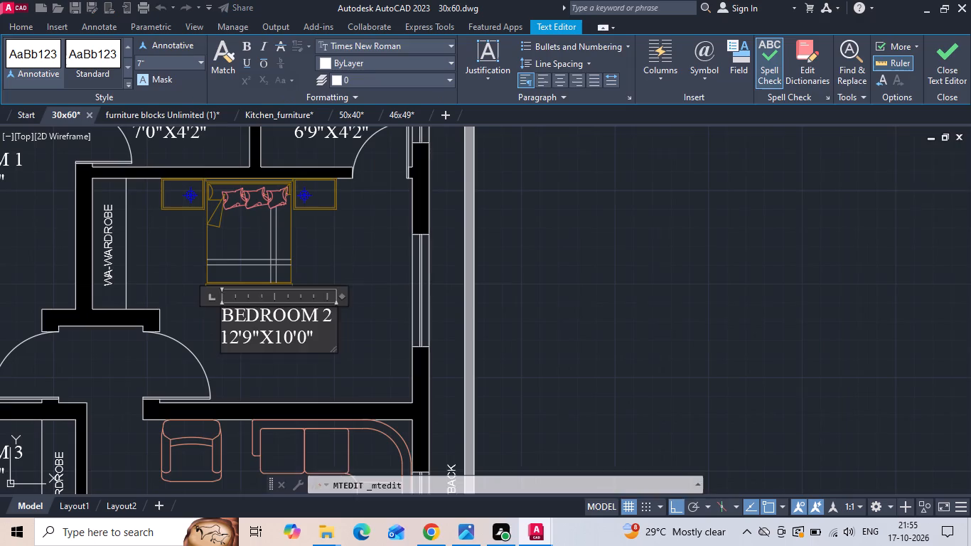
left_click(359, 280)
Add a vertical linear dimension for the Living room's length from the Bedroom 2 wall to the entrance wall, placed just inside the window wall.
scroll(176, 249, "down", 4)
scroll(505, 263, "up", 3)
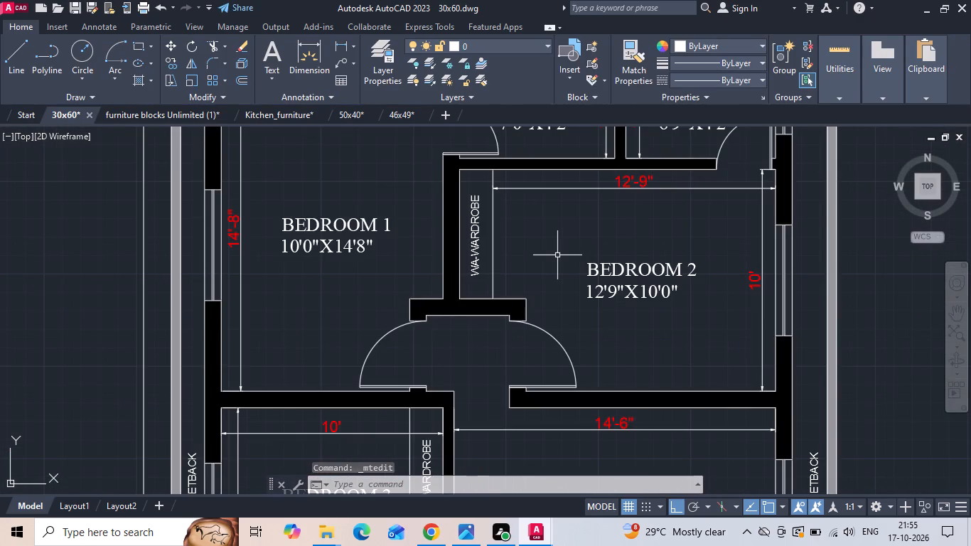
middle_click_drag(557, 257, 453, 255)
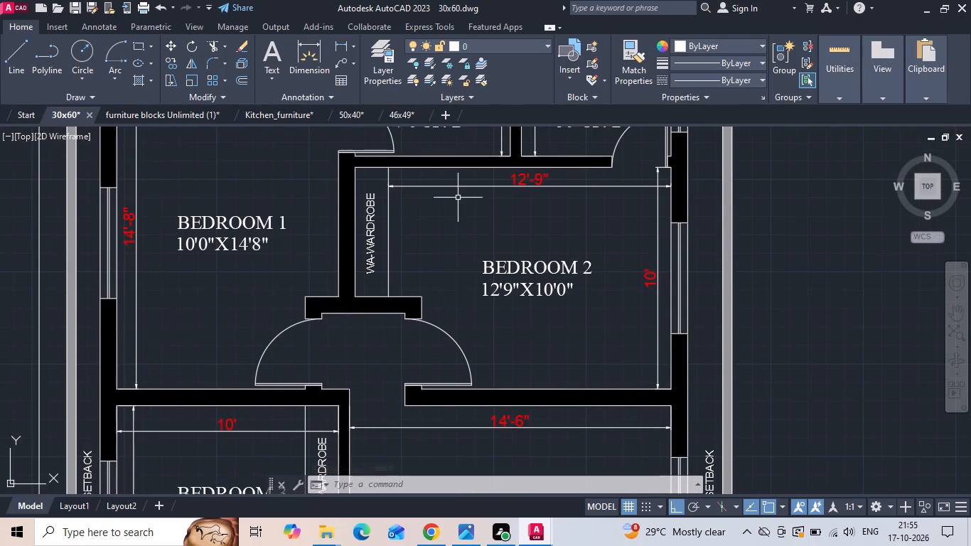
scroll(458, 197, "down", 1)
middle_click_drag(465, 294, 468, 216)
left_click(347, 45)
scroll(592, 264, "up", 1)
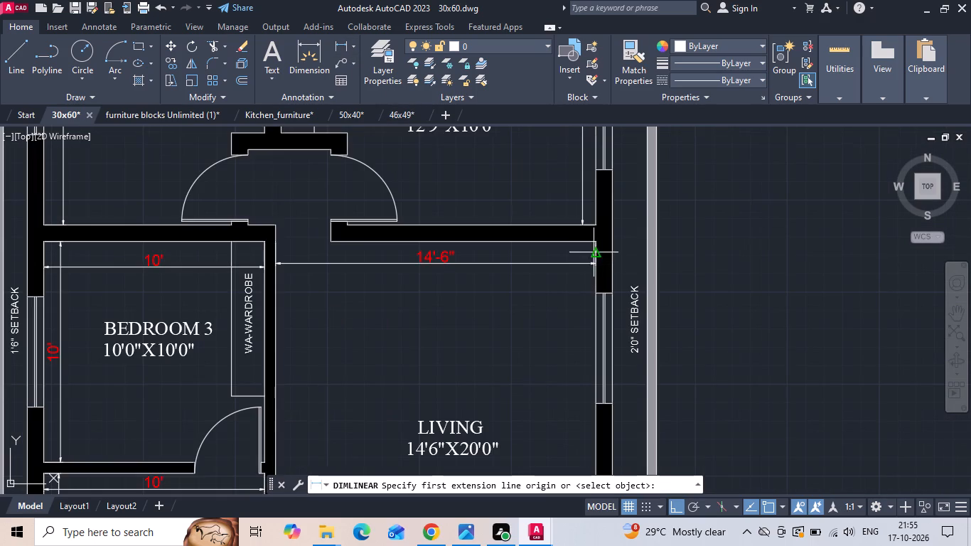
left_click(594, 239)
scroll(594, 237, "down", 2)
scroll(588, 418, "up", 2)
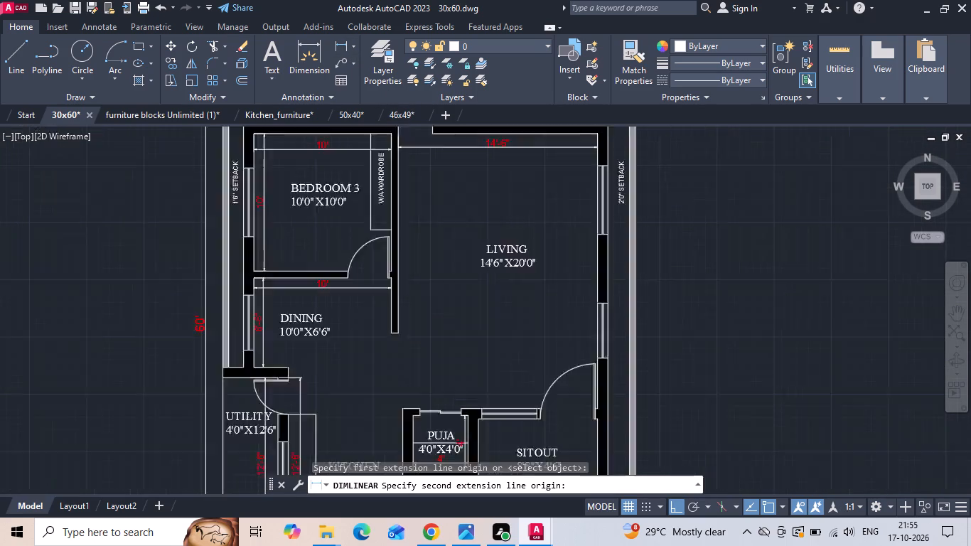
scroll(588, 418, "up", 3)
left_click(623, 355)
scroll(613, 371, "down", 2)
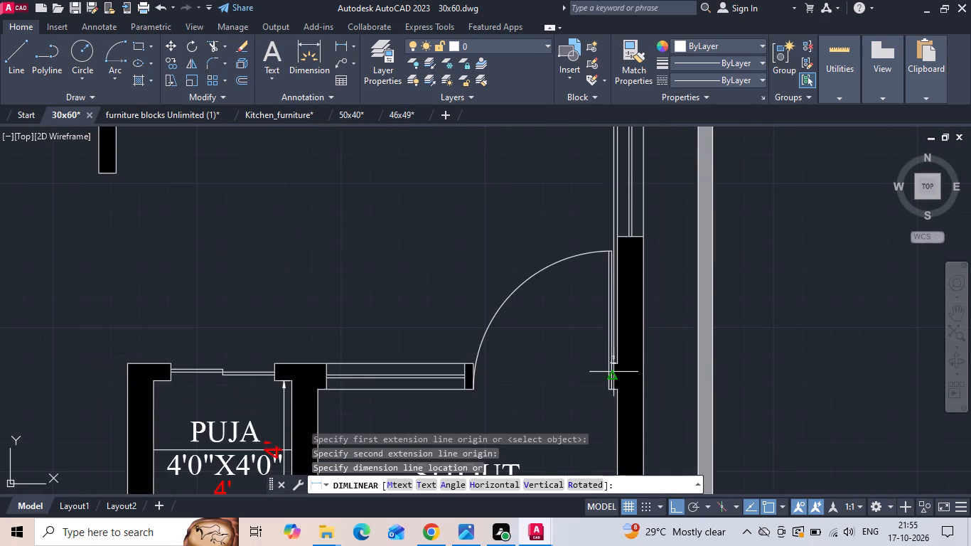
middle_click_drag(586, 278, 575, 361)
scroll(575, 361, "down", 1)
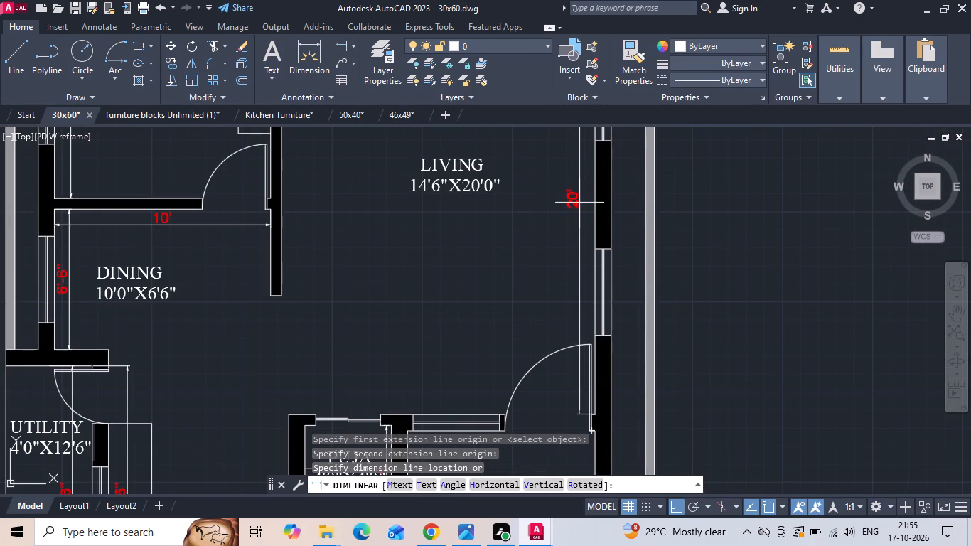
left_click(579, 203)
Add a vertical linear dimension for the Sitout's depth from the entrance wall to the first step line, placed beside the Puja wall.
scroll(579, 203, "down", 1)
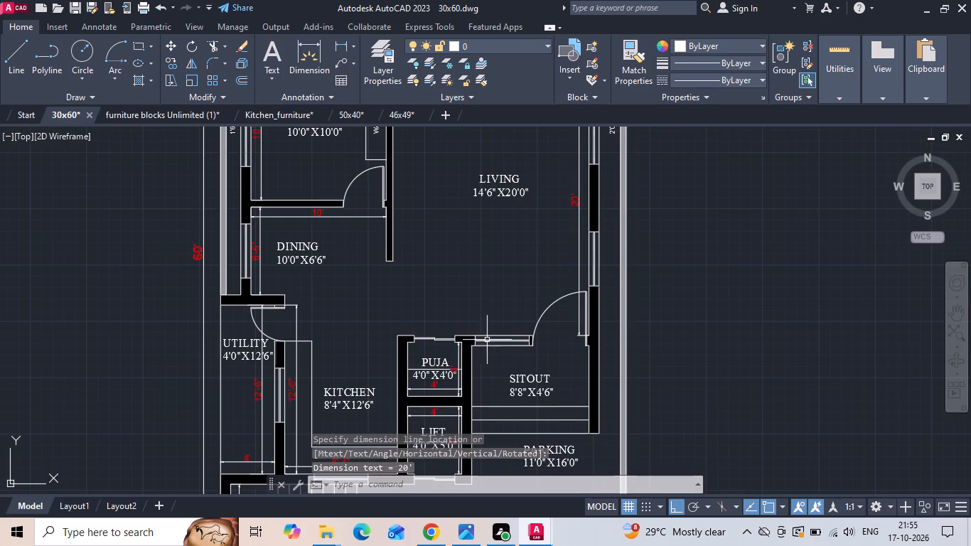
middle_click_drag(454, 310, 485, 207)
scroll(523, 283, "up", 2)
key("space")
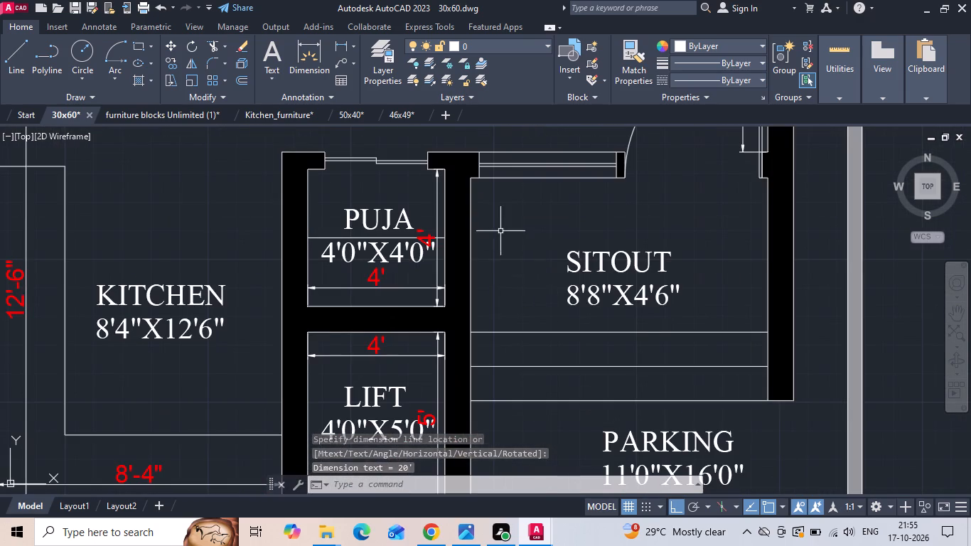
left_click(473, 181)
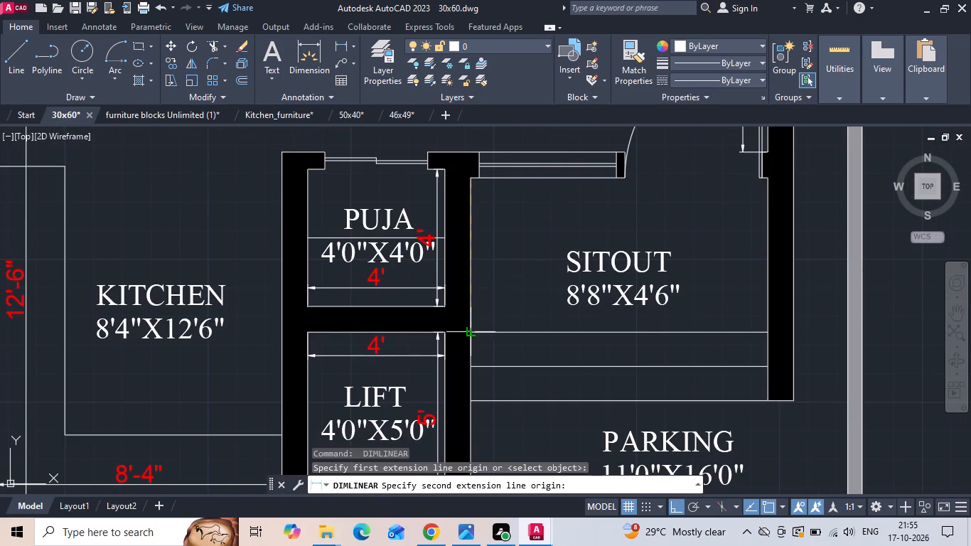
left_click(472, 331)
left_click(496, 299)
Add a horizontal linear dimension for the Sitout's width between its side walls, placed above the Sitout label.
key("space")
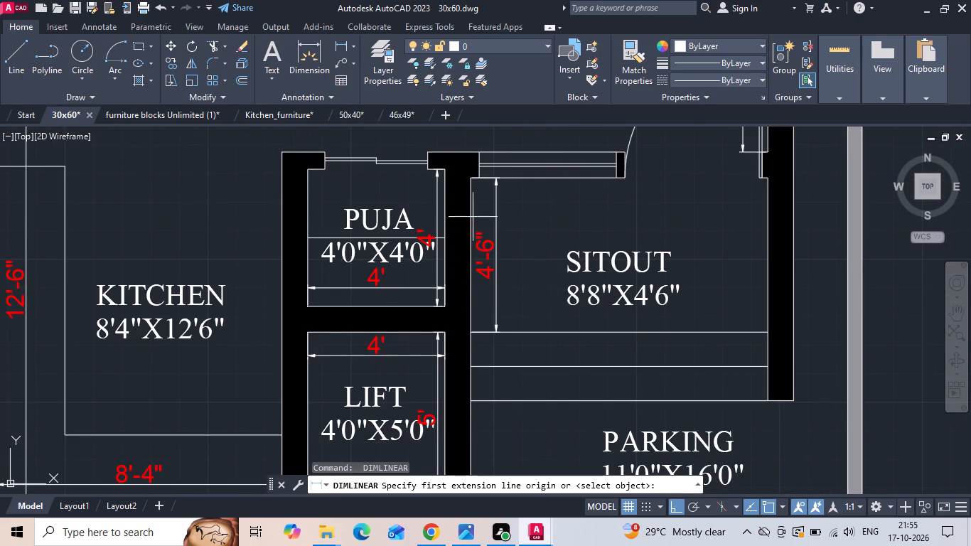
left_click(471, 179)
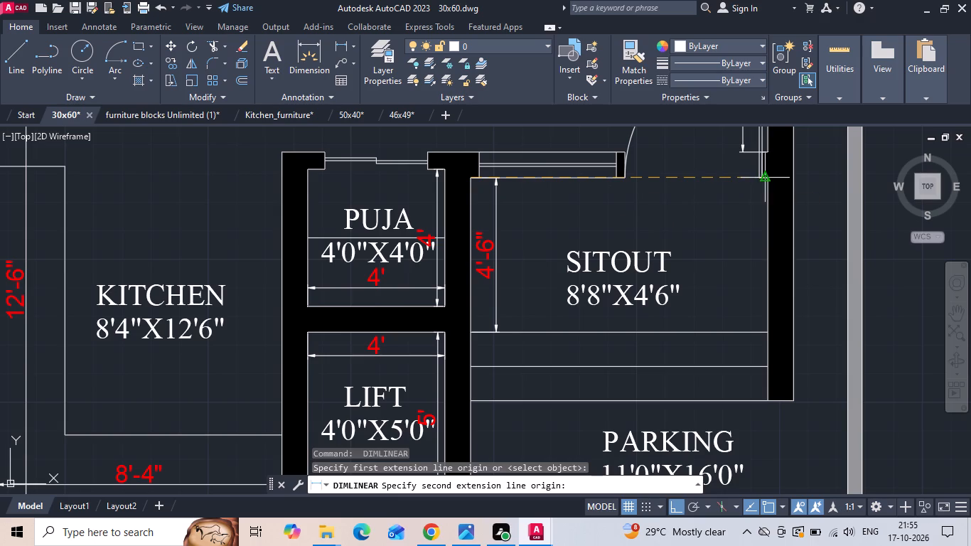
scroll(773, 176, "up", 3)
left_click(753, 181)
scroll(752, 185, "down", 2)
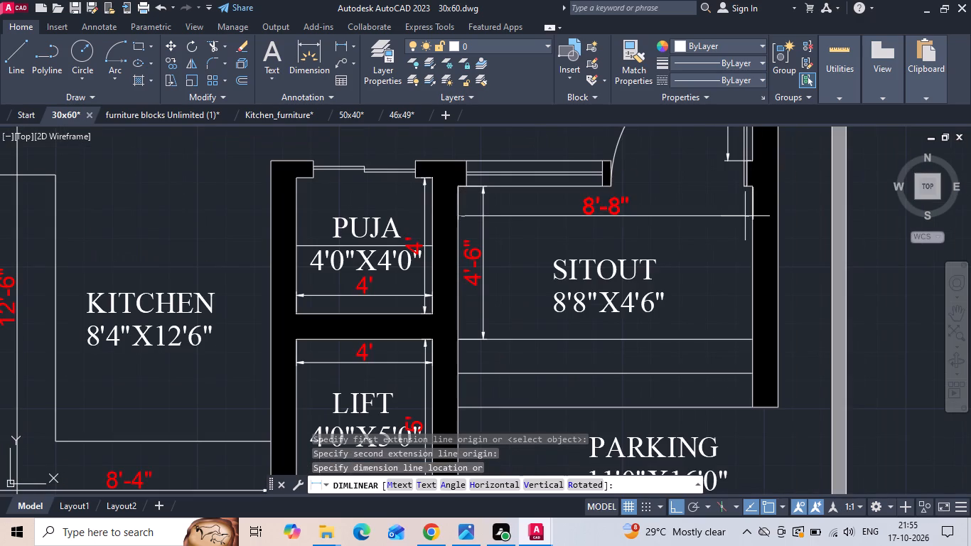
left_click(745, 216)
Save the 30x60 drawing.
key("ctrl+s")
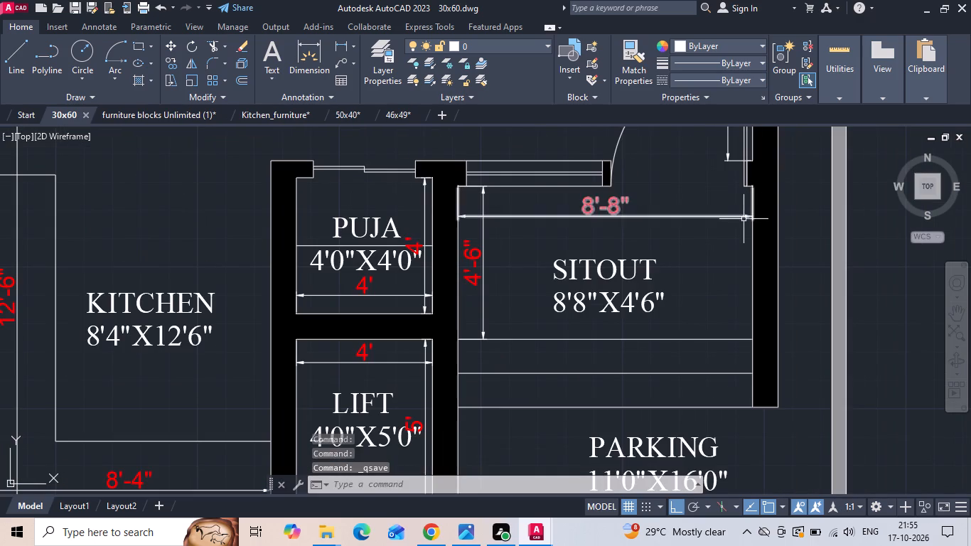
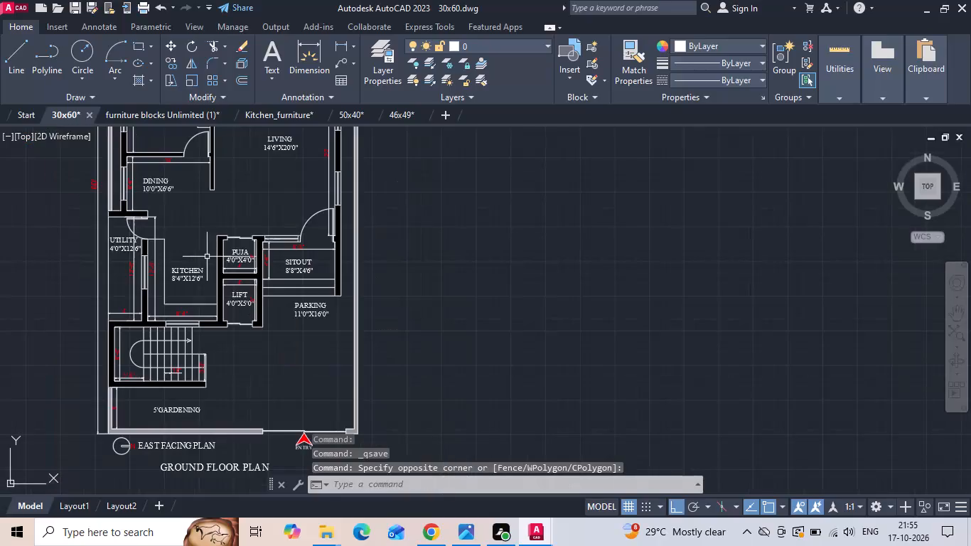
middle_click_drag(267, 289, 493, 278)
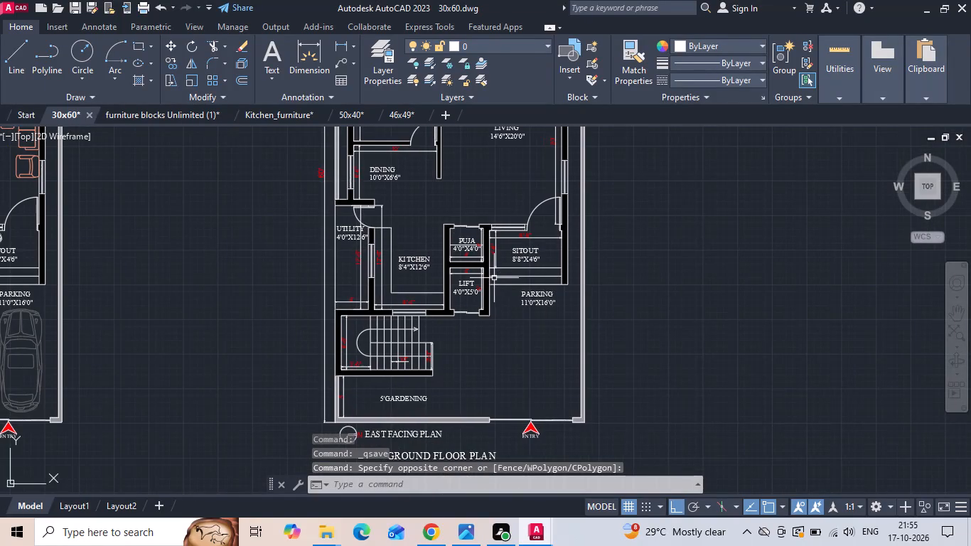
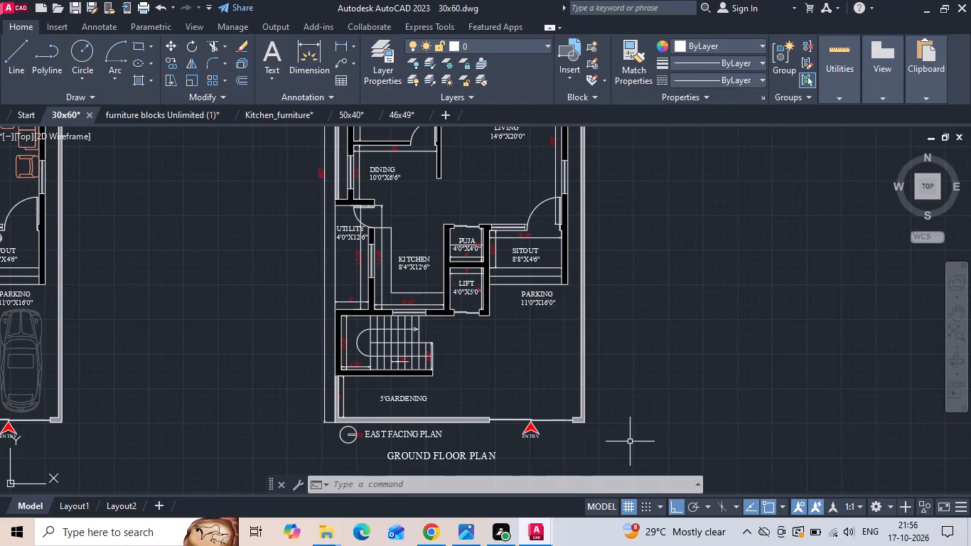
Save the 30x60 drawing.
key("ctrl+s")
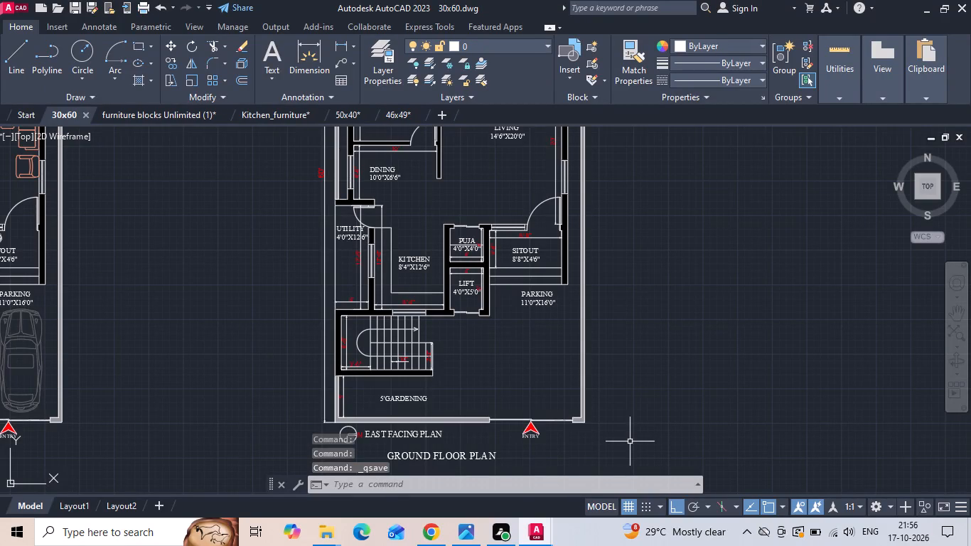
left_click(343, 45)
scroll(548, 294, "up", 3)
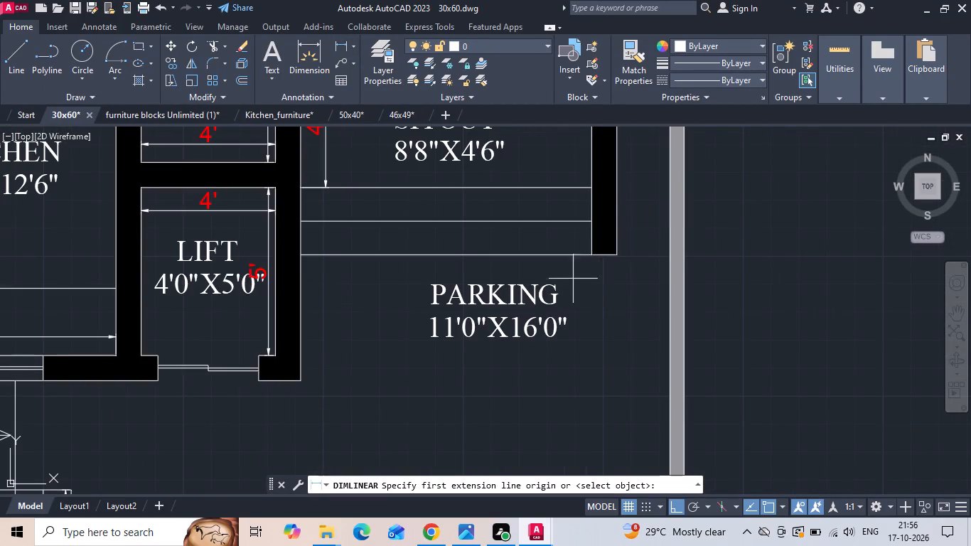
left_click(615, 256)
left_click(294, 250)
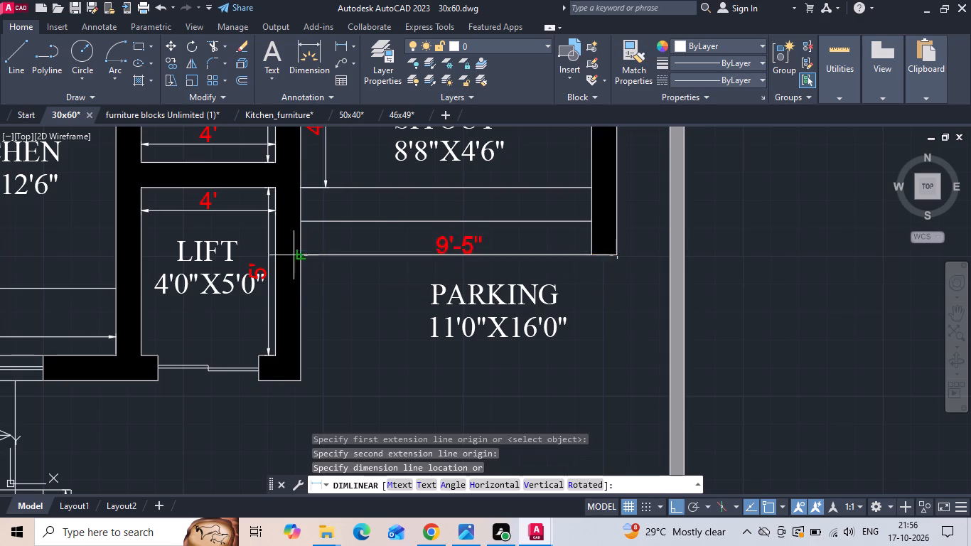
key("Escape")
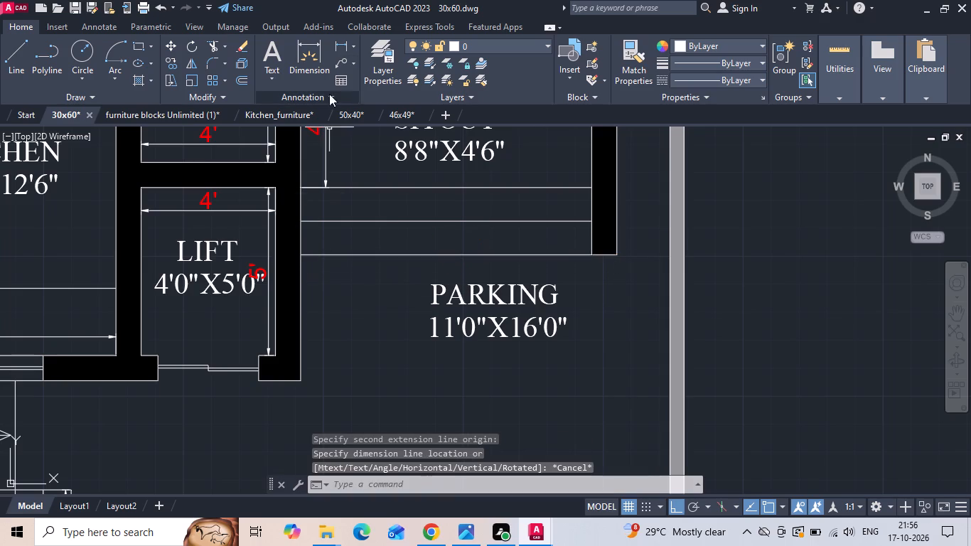
Add a linear dimension for the parking width, from the lift wall's outer corner across to the inner face of the compound wall.
left_click(340, 41)
left_click(306, 384)
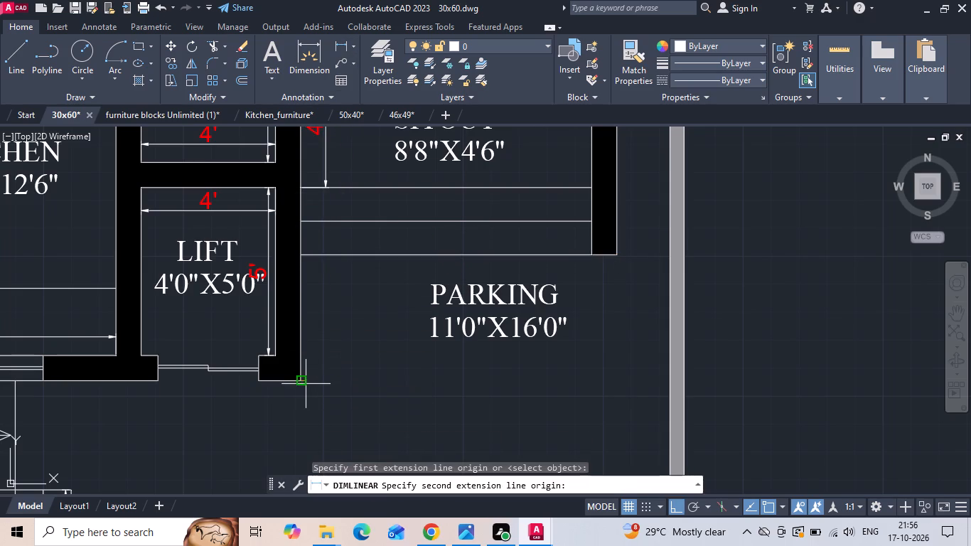
left_click(673, 383)
left_click(673, 383)
Add a linear dimension for the parking length, starting at the outer corner of the sitout wall.
key("space")
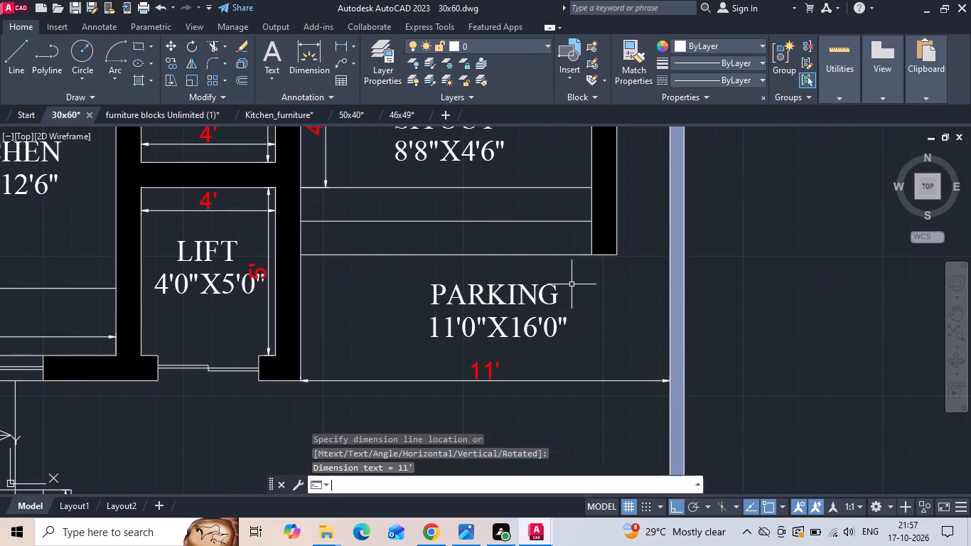
left_click(613, 255)
middle_click_drag(608, 341, 601, 256)
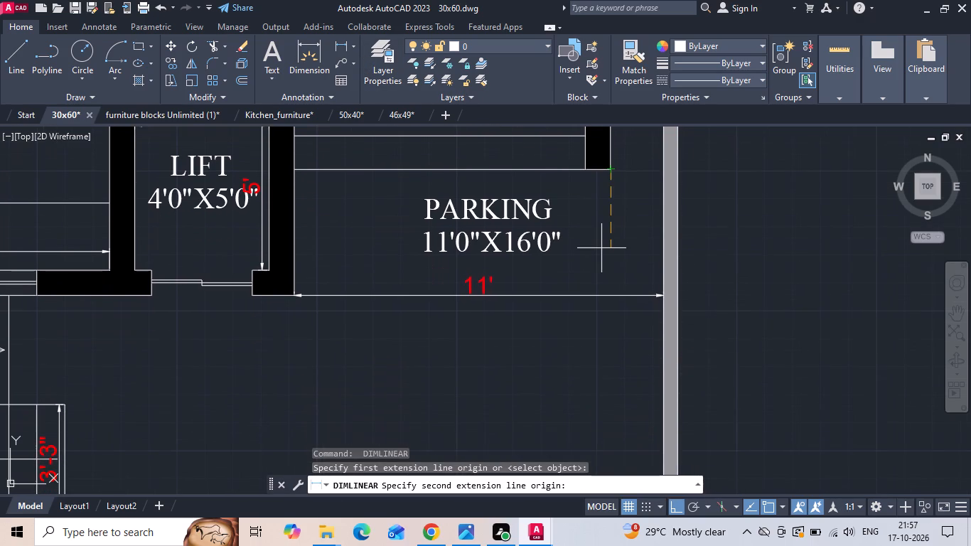
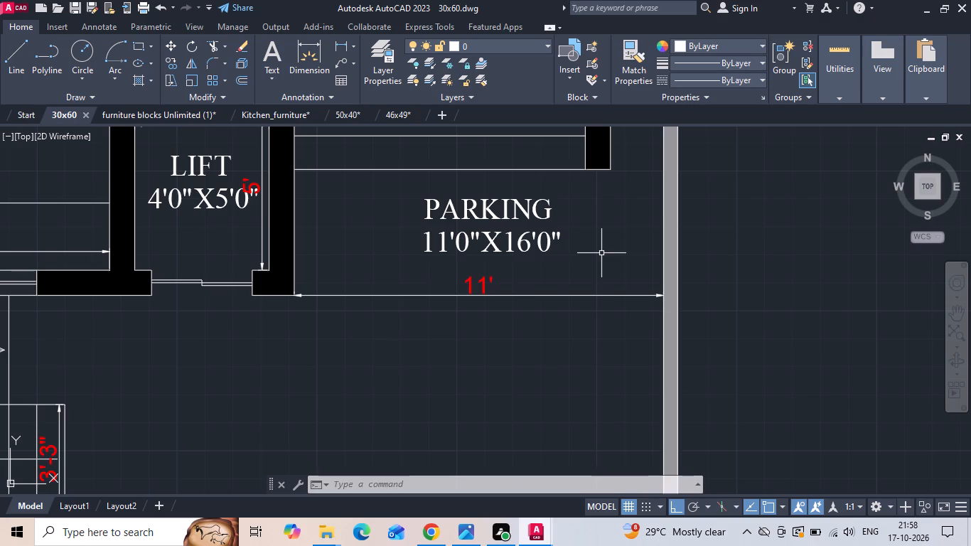
Add a vertical linear dimension for the parking length, from the sitout wall's outer corner to the compound wall's inner face beside the entry gate.
key("Escape")
left_click(340, 43)
left_click(611, 169)
scroll(601, 161, "down", 3)
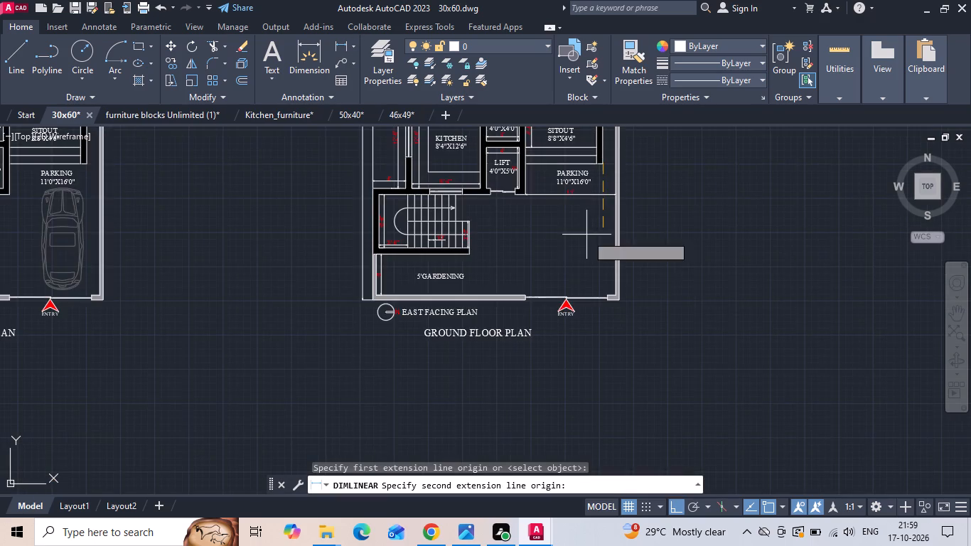
scroll(586, 275, "up", 3)
left_click(658, 338)
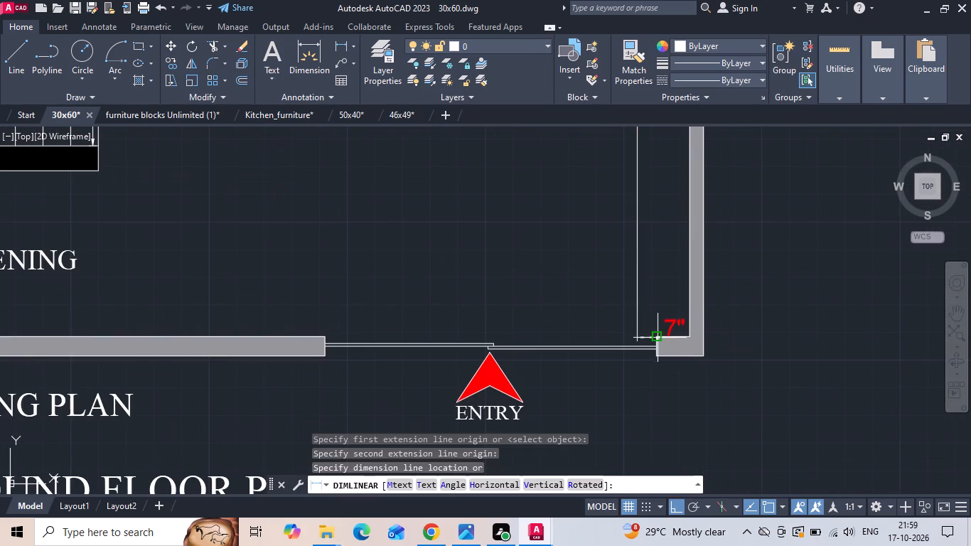
scroll(658, 338, "down", 1)
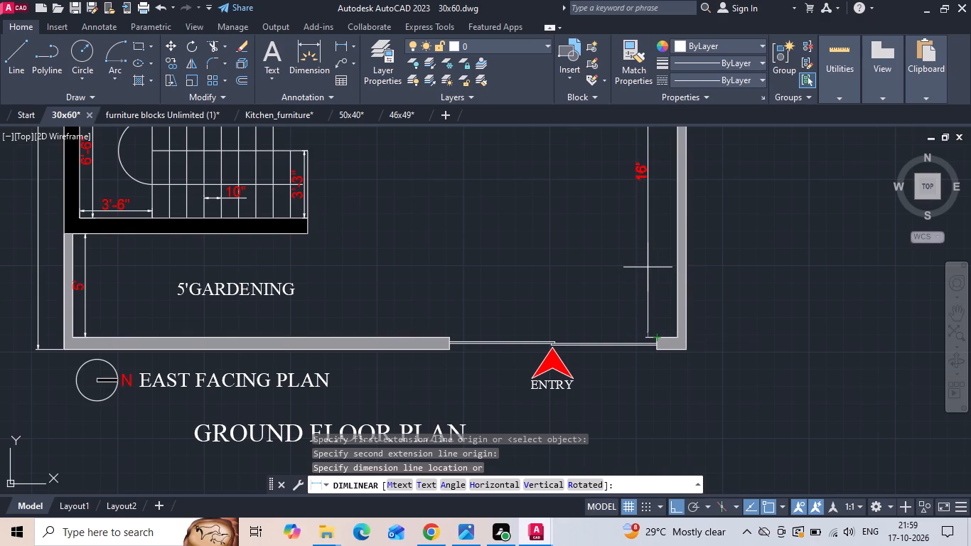
left_click(648, 267)
Save the 30x60 drawing with the new parking length dimension.
key("ctrl+s")
key("ctrl+s")
key("ctrl+s")
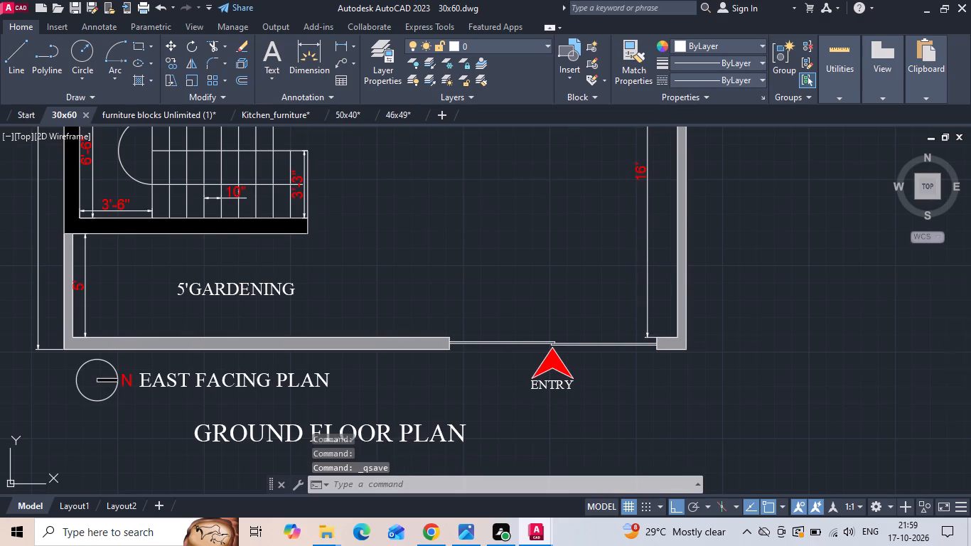
key("ctrl+s")
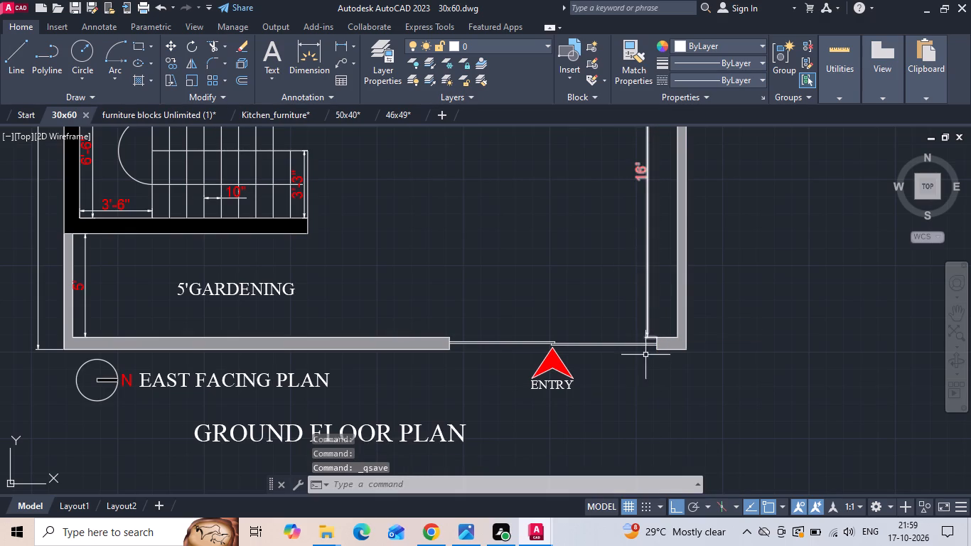
Look over the dimensioned ground floor plan around the gardening and parking areas and save the 30x60 drawing again.
scroll(543, 446, "down", 1)
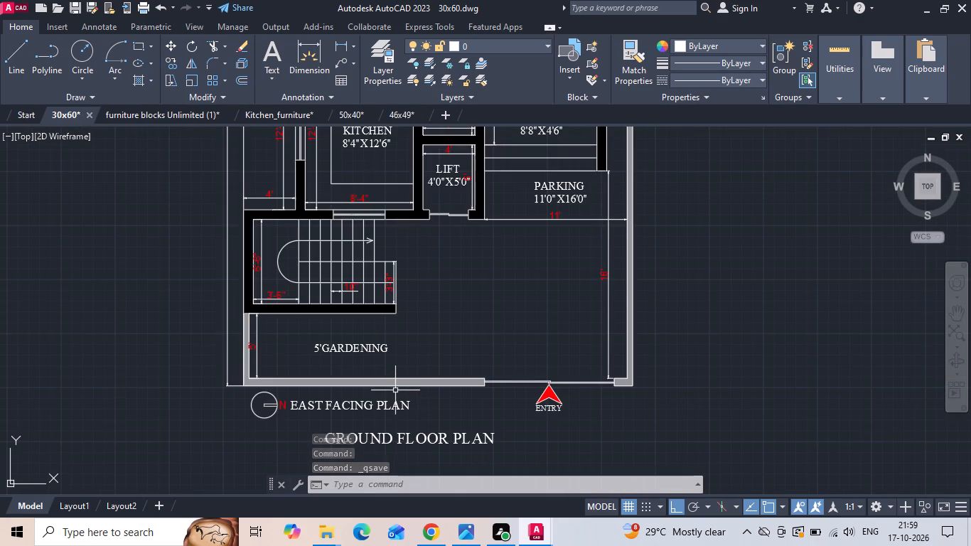
scroll(359, 375, "up", 1)
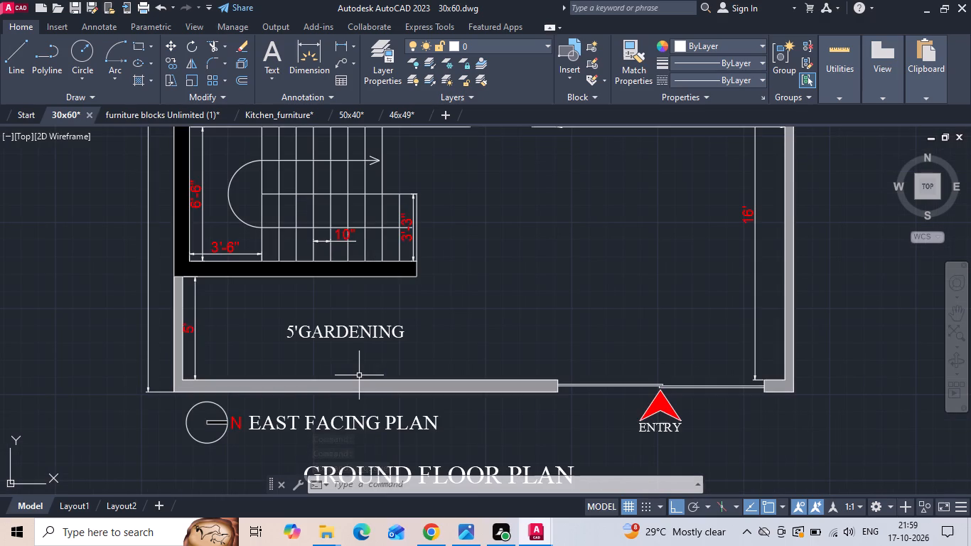
scroll(355, 372, "down", 2)
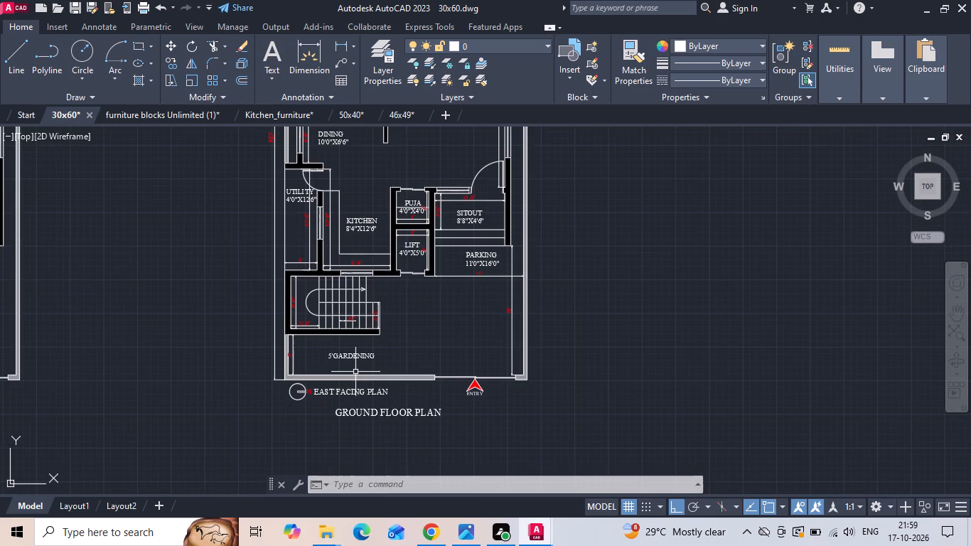
scroll(355, 372, "down", 1)
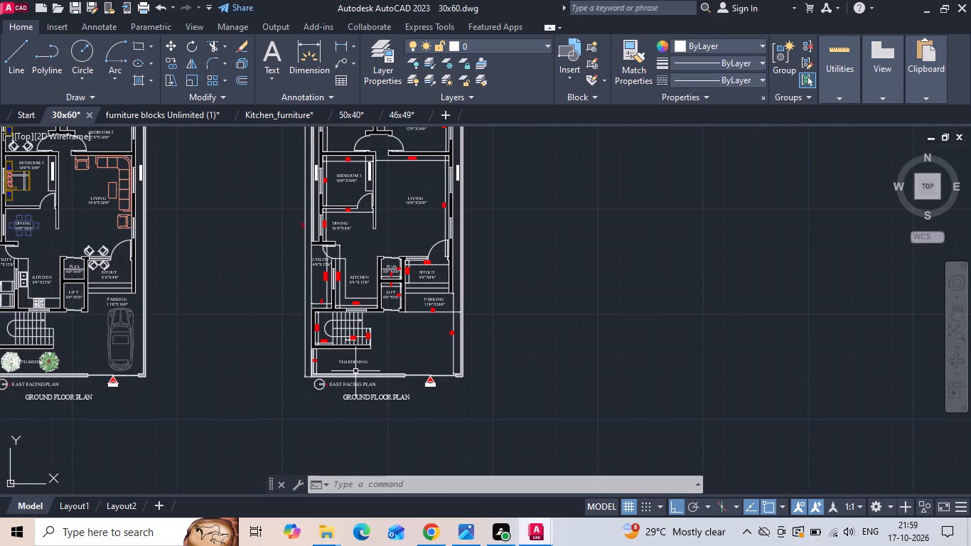
key("ctrl+s")
key("ctrl+s")
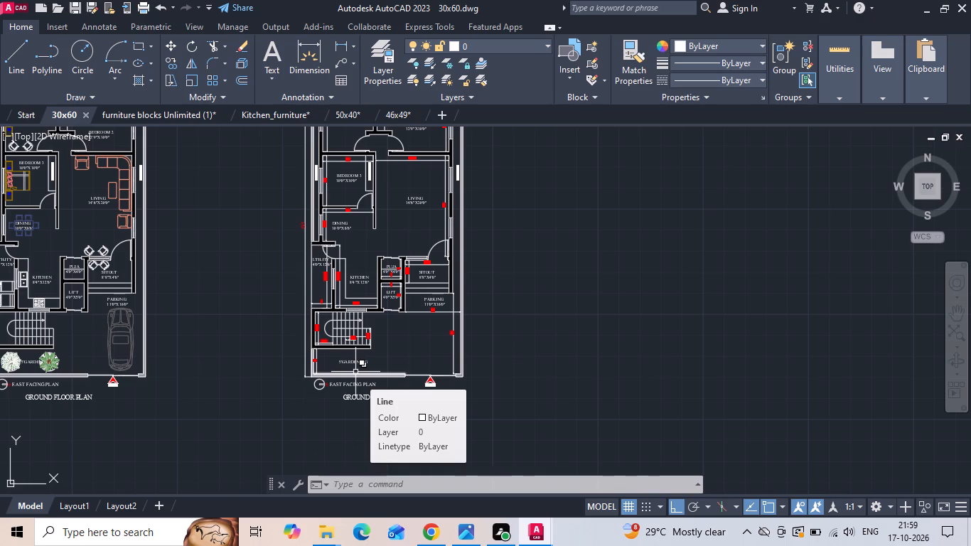
key("ctrl+s")
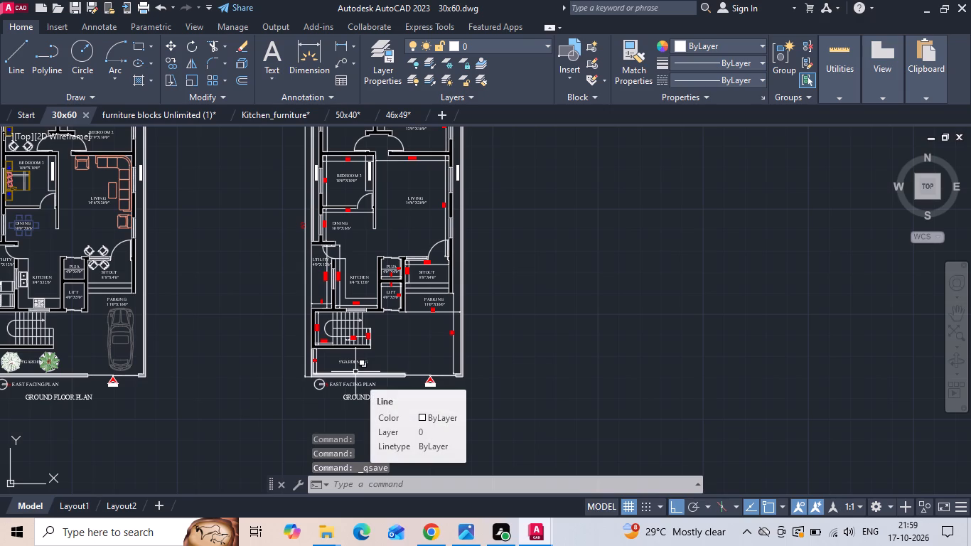
key("ctrl+s")
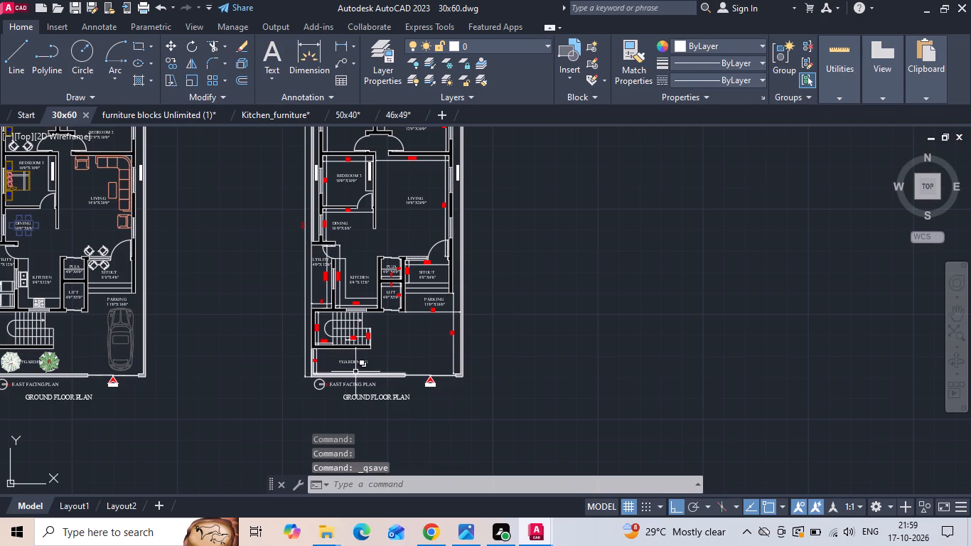
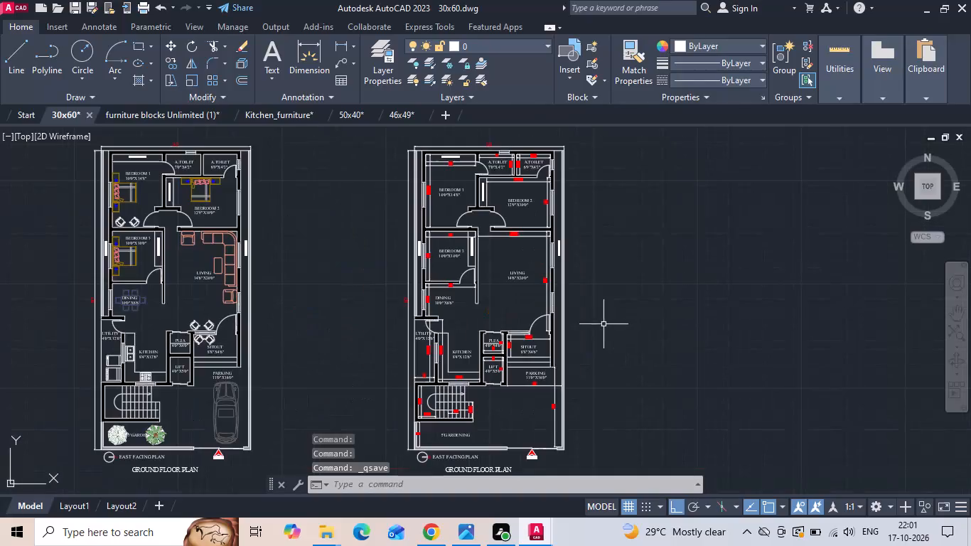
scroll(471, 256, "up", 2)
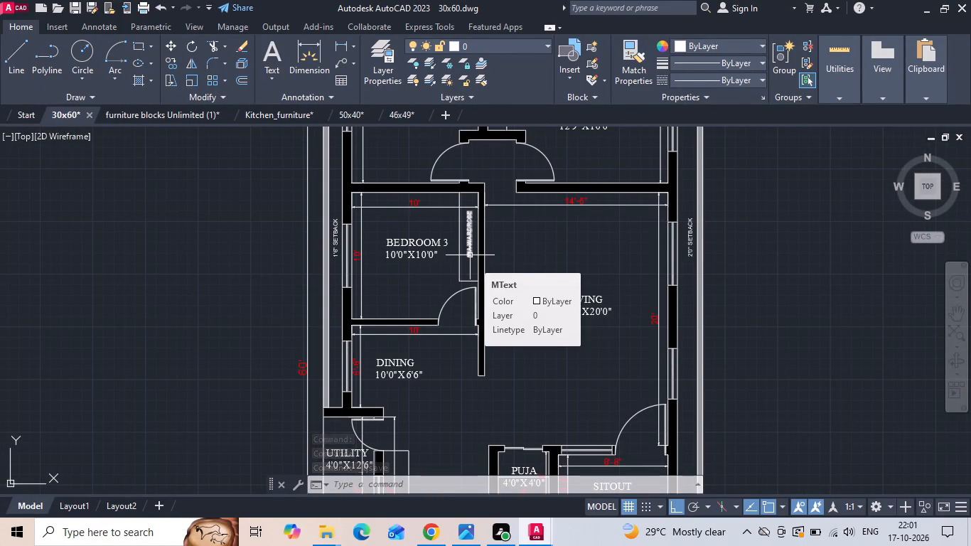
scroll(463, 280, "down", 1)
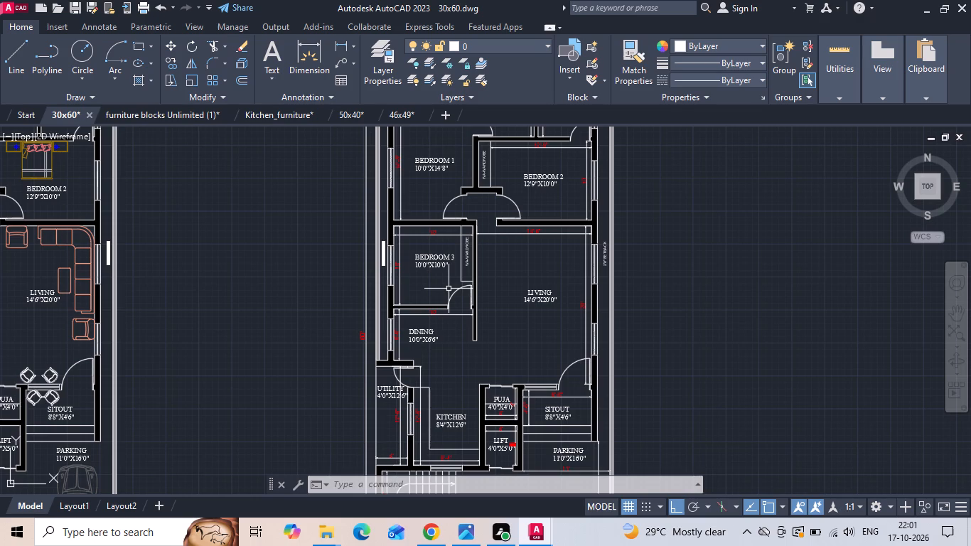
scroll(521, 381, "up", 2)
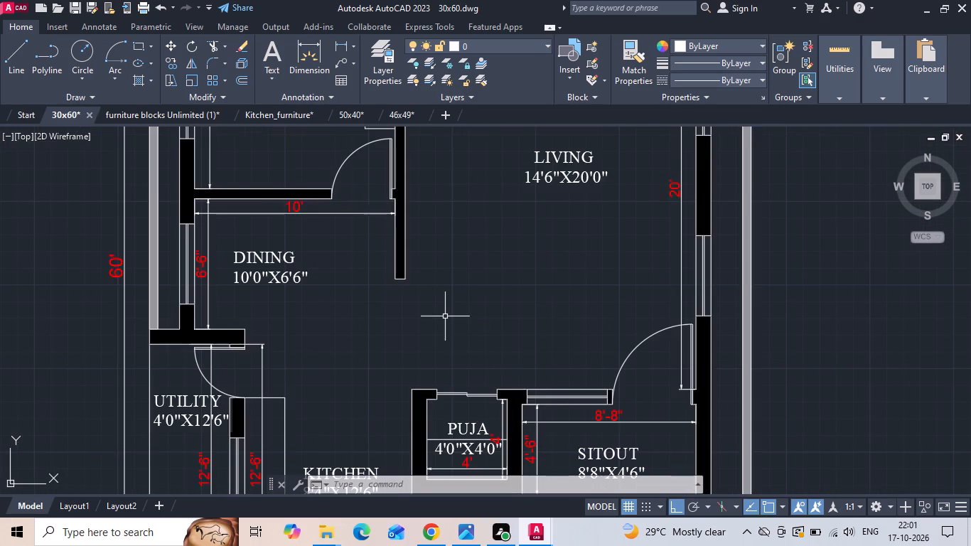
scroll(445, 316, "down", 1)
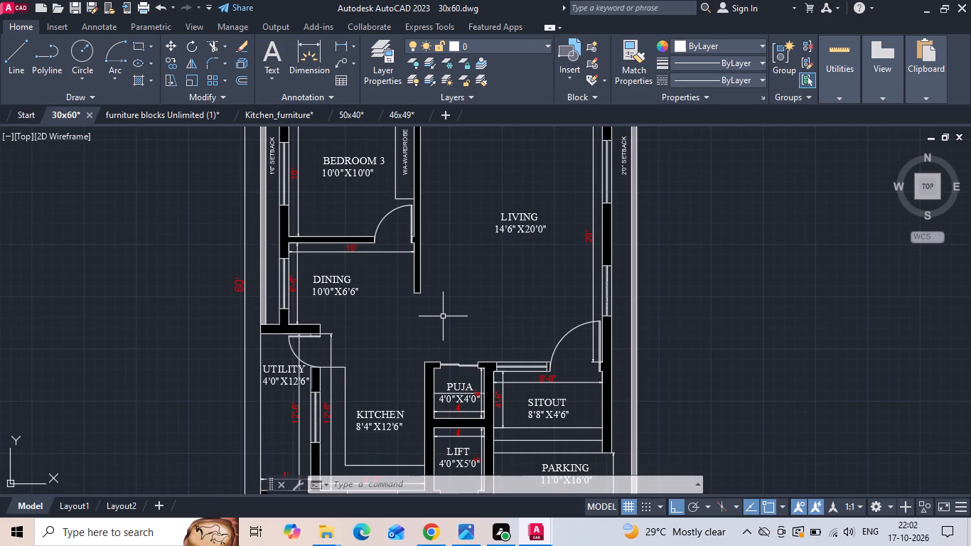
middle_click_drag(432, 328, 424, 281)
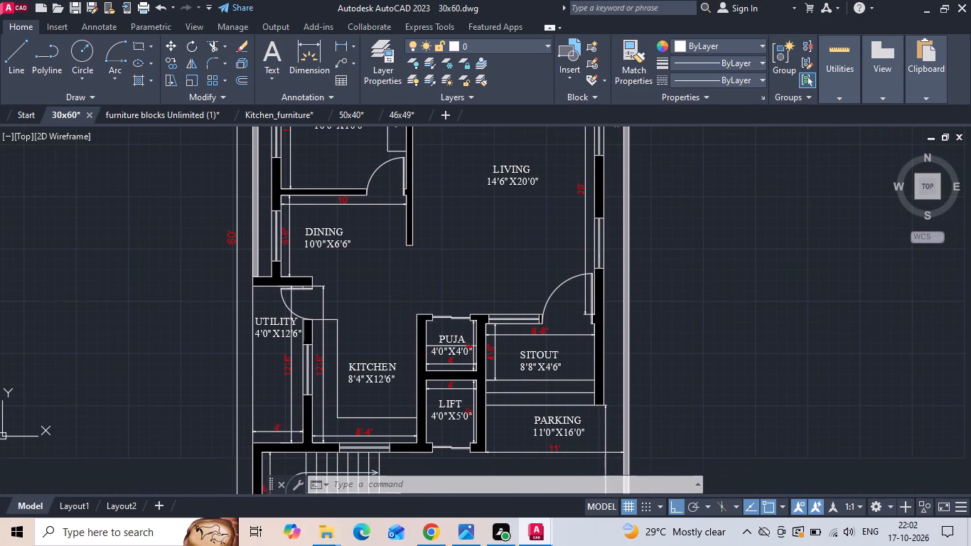
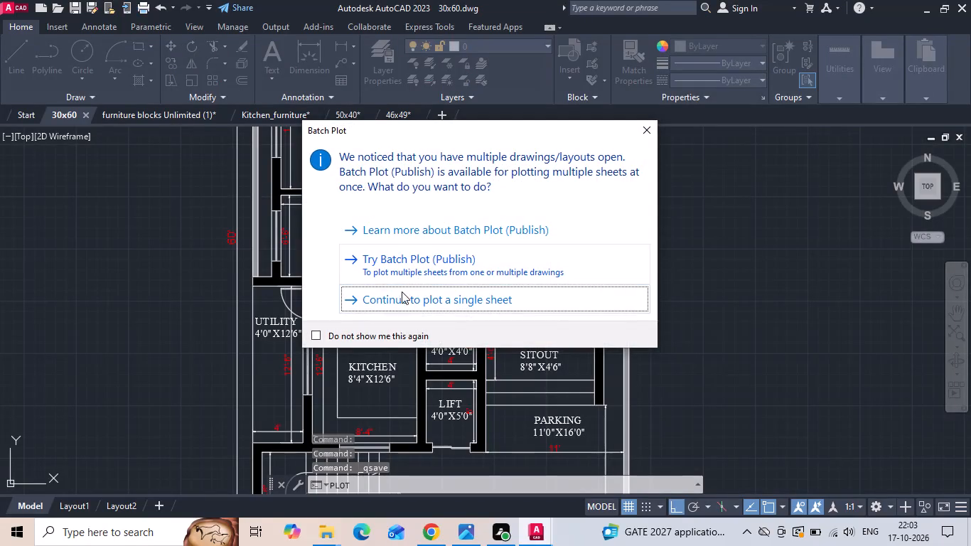
Proceed with plotting a single sheet instead of batch plotting.
left_click(397, 301)
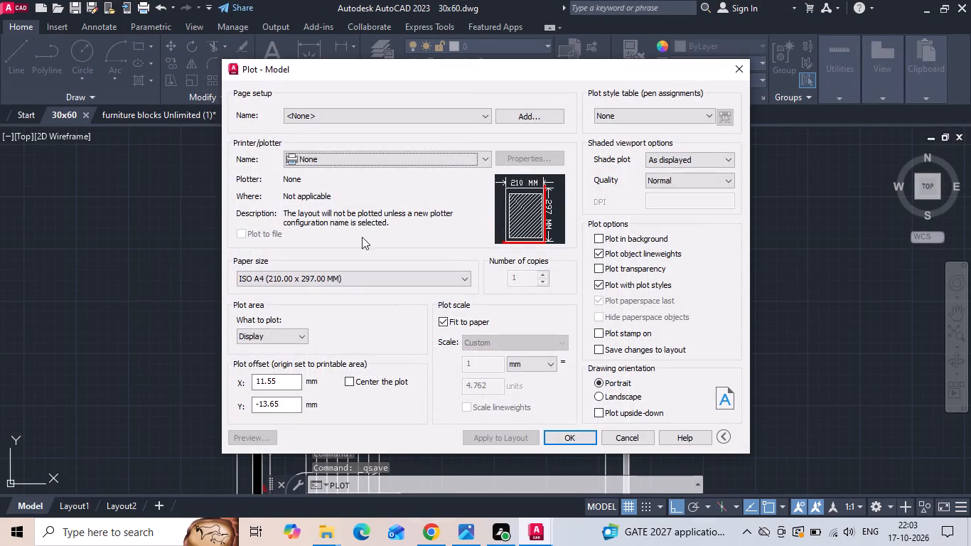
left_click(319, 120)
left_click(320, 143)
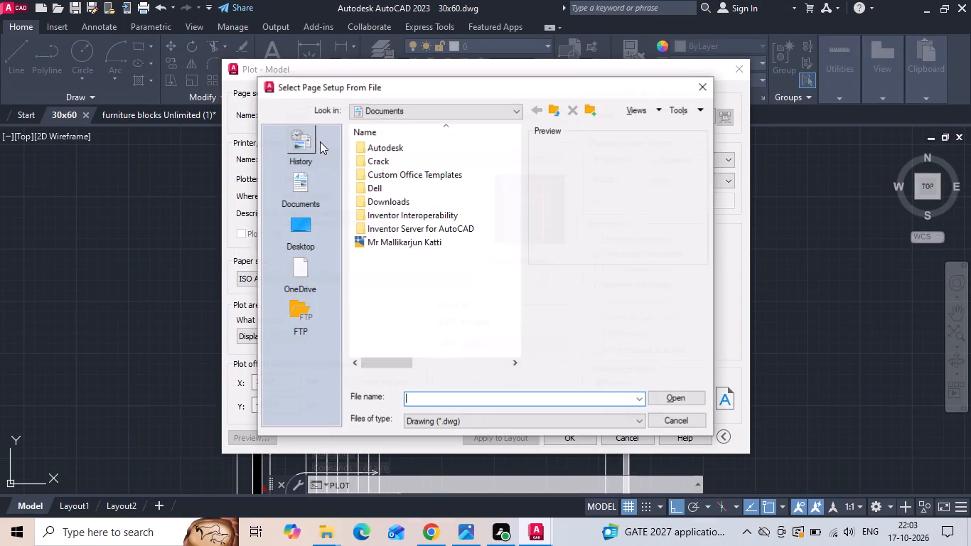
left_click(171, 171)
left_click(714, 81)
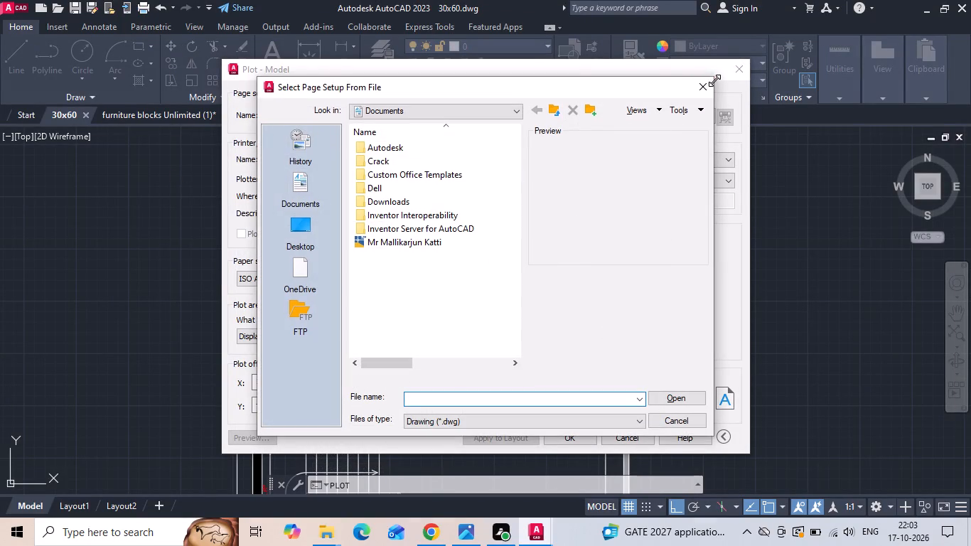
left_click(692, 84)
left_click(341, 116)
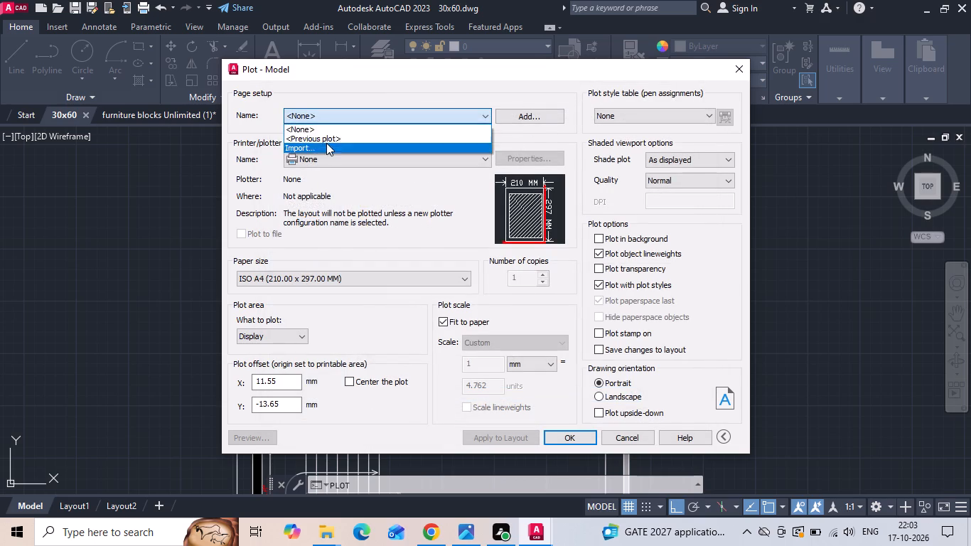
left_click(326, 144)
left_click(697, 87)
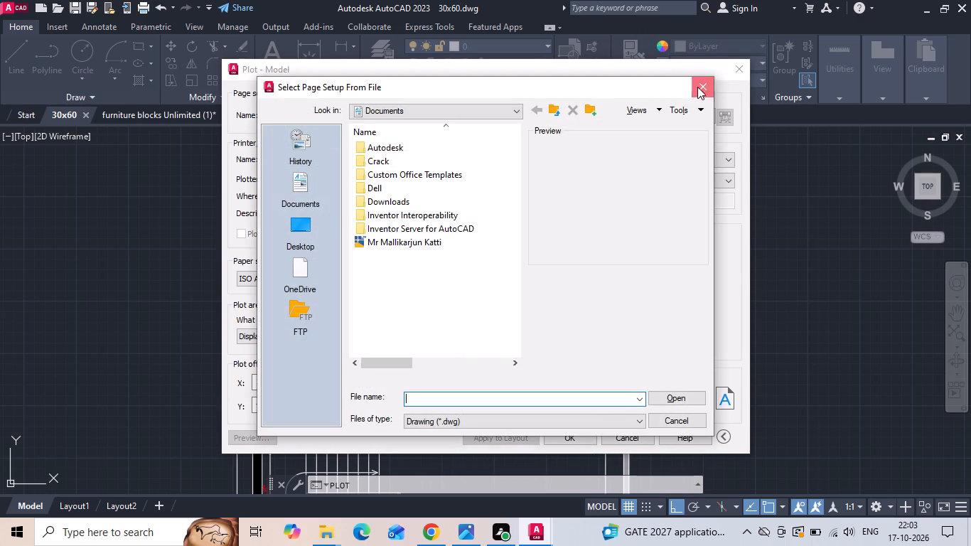
Apply the previous plot's page setup to the plot.
left_click(350, 112)
left_click(334, 140)
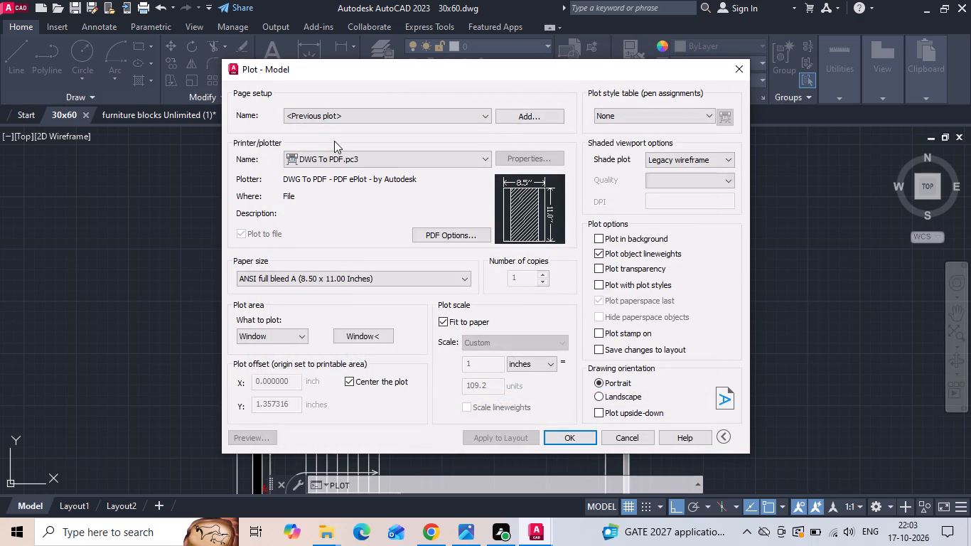
Set the plot window around the whole furnished ground floor plan, including its title.
left_click(354, 334)
scroll(355, 334, "down", 2)
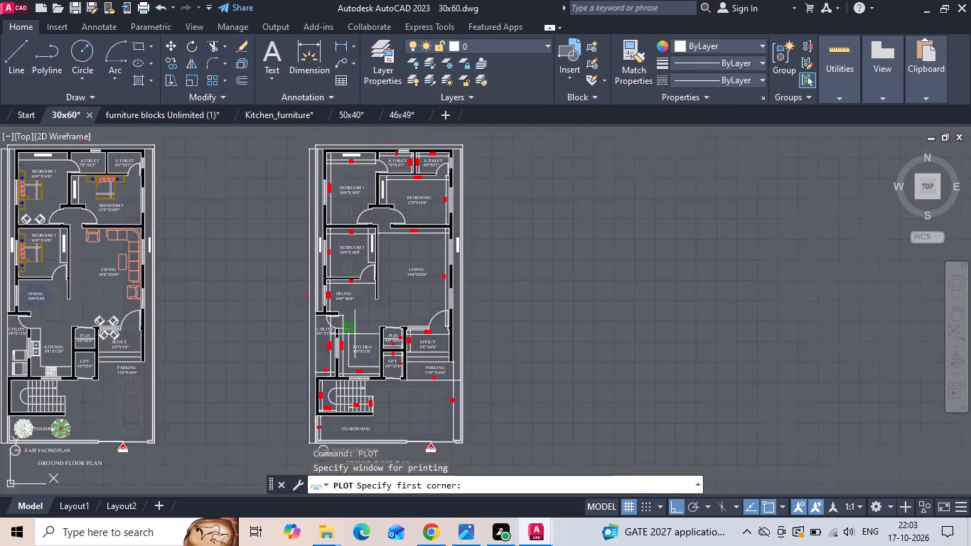
scroll(355, 334, "down", 1)
scroll(446, 298, "down", 1)
scroll(230, 296, "up", 1)
scroll(236, 222, "up", 1)
left_click(270, 205)
scroll(270, 205, "down", 1)
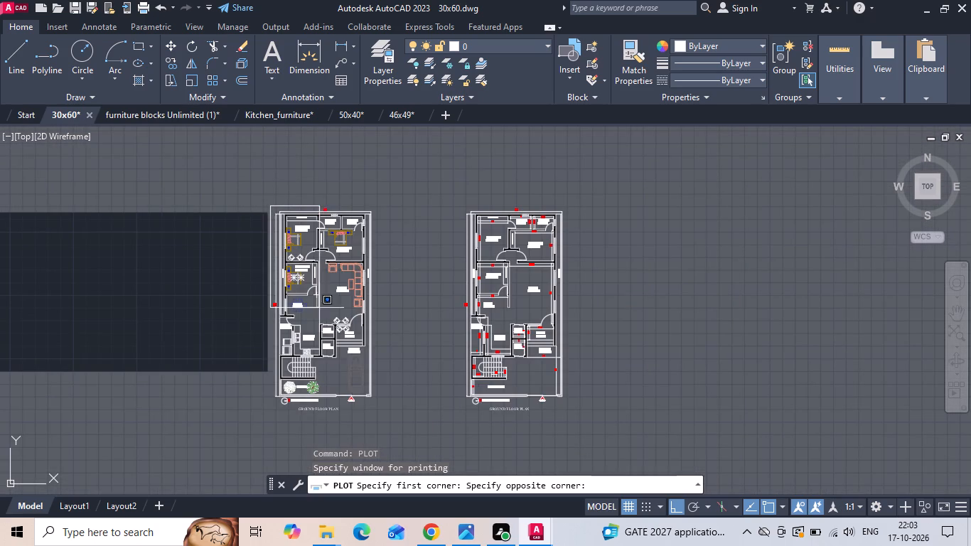
left_click(382, 417)
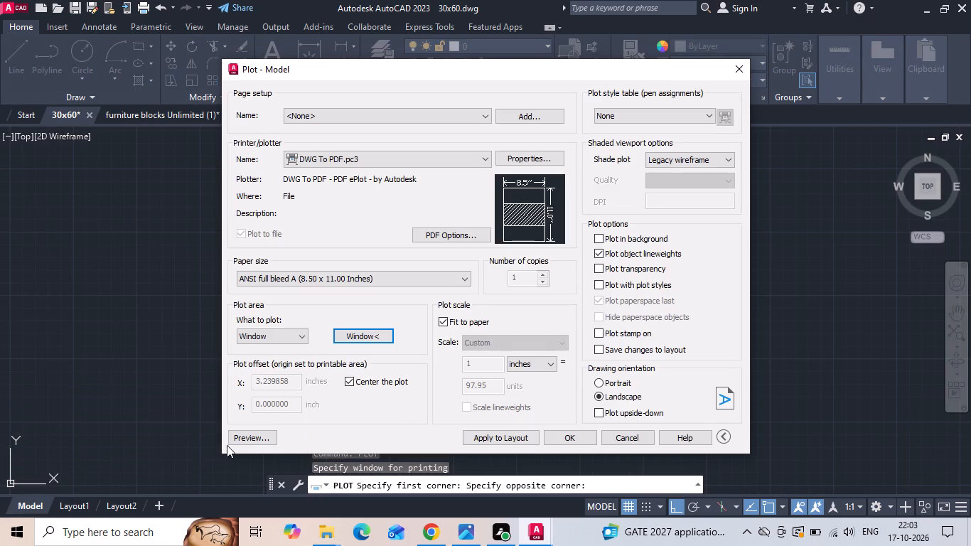
Preview the plot and set the drawing orientation to portrait.
left_click(234, 438)
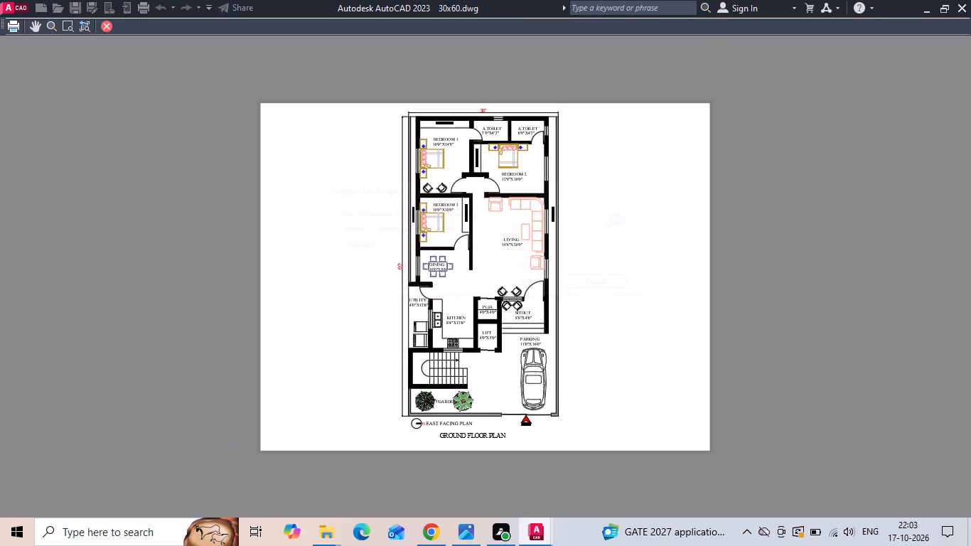
key("space")
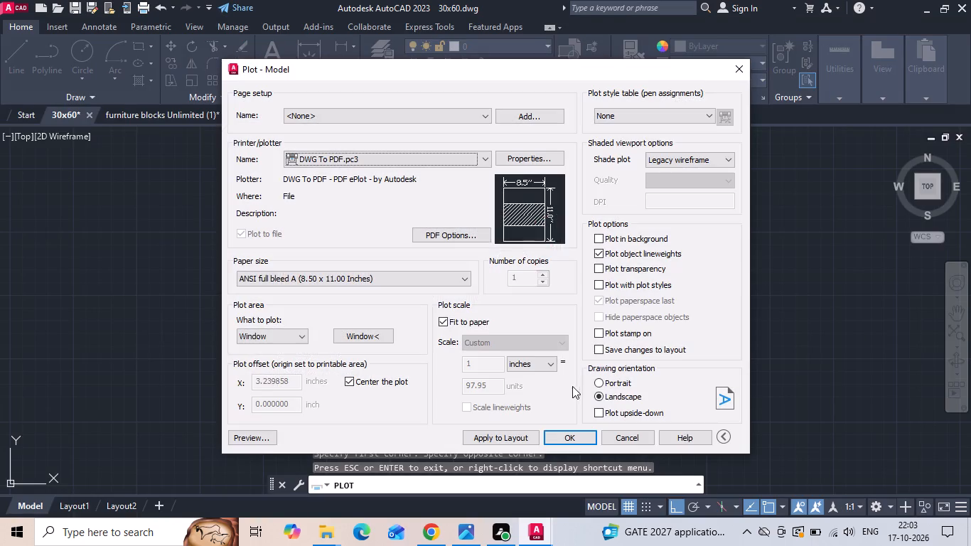
left_click(597, 382)
Start the PDF plot and choose the INTERNSHIP folder on the Desktop as its destination.
left_click(580, 437)
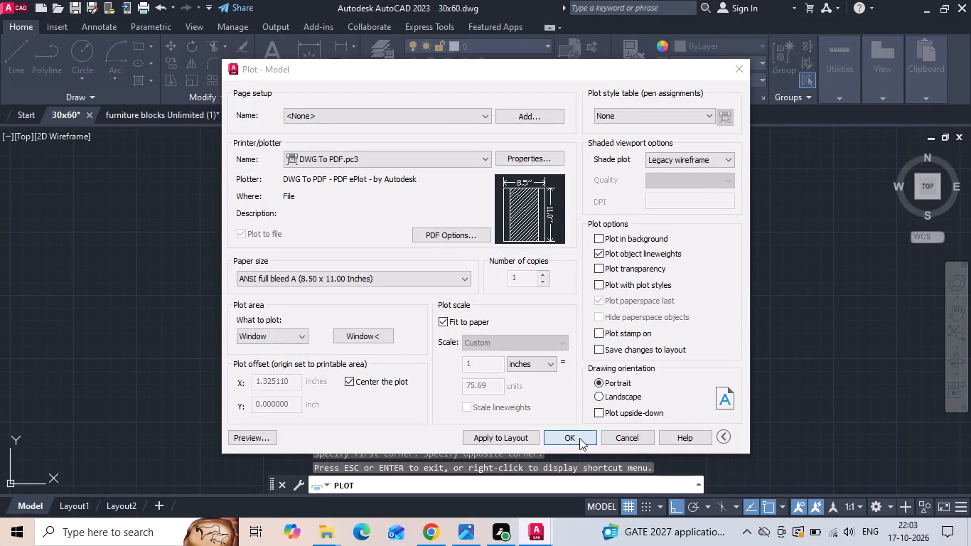
left_click(289, 232)
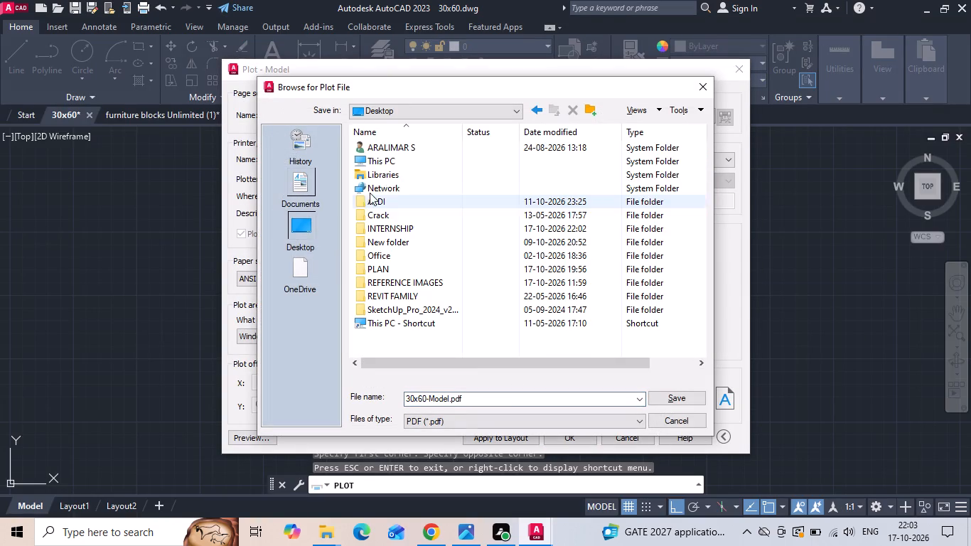
left_click(383, 229)
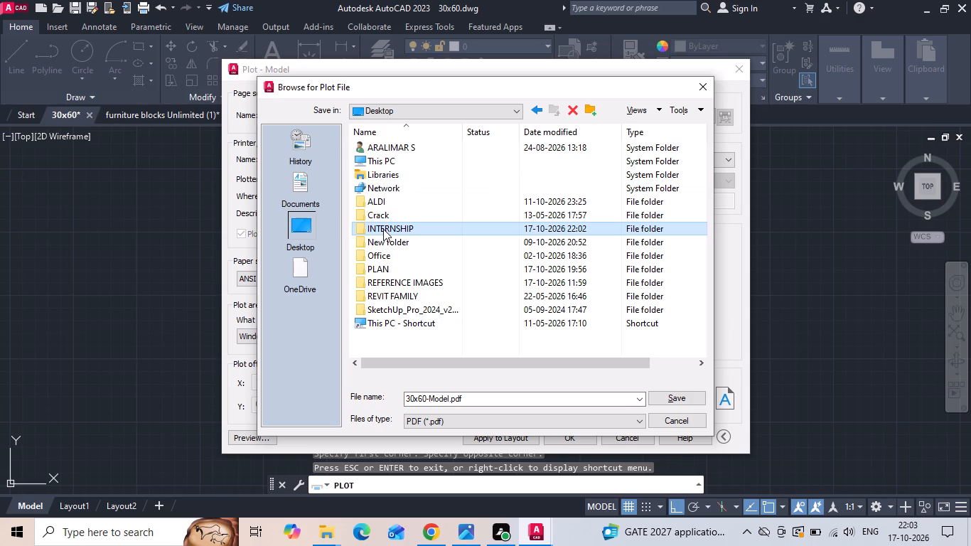
double_click(383, 229)
Save the plotted PDF as 30x60 EAST FACING and close it once it opens in the viewer.
double_click(494, 395)
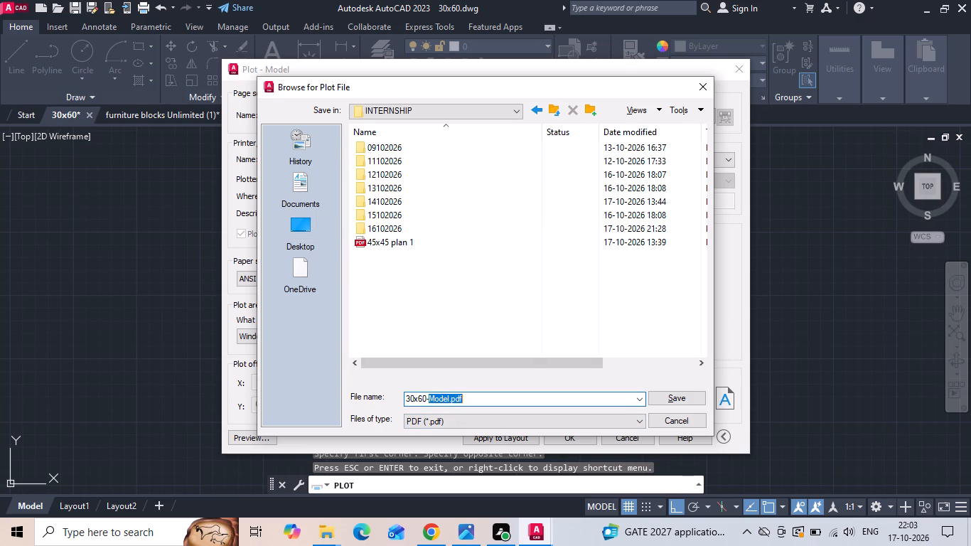
key("BackSpace")
key("BackSpace")
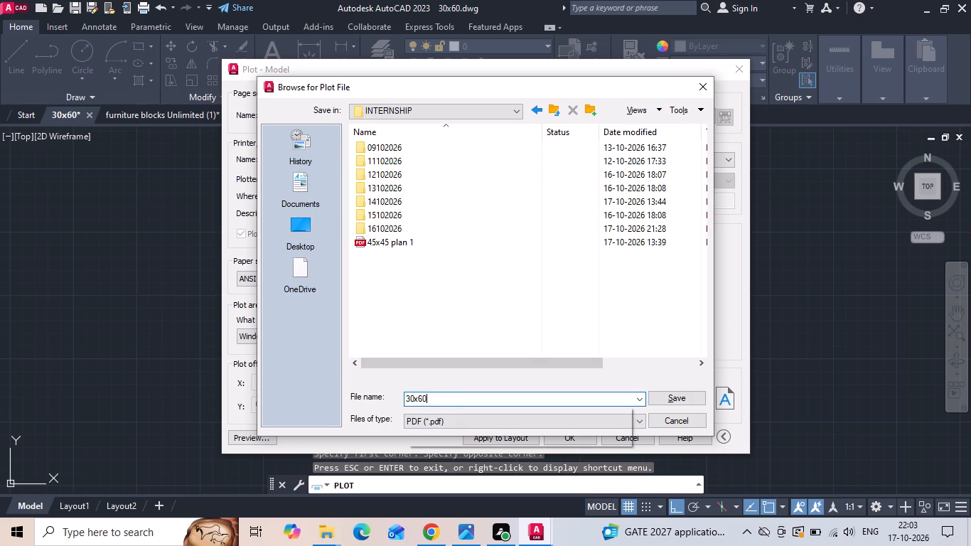
key("space")
type("east f")
key("BackSpace")
key("BackSpace")
key("BackSpace")
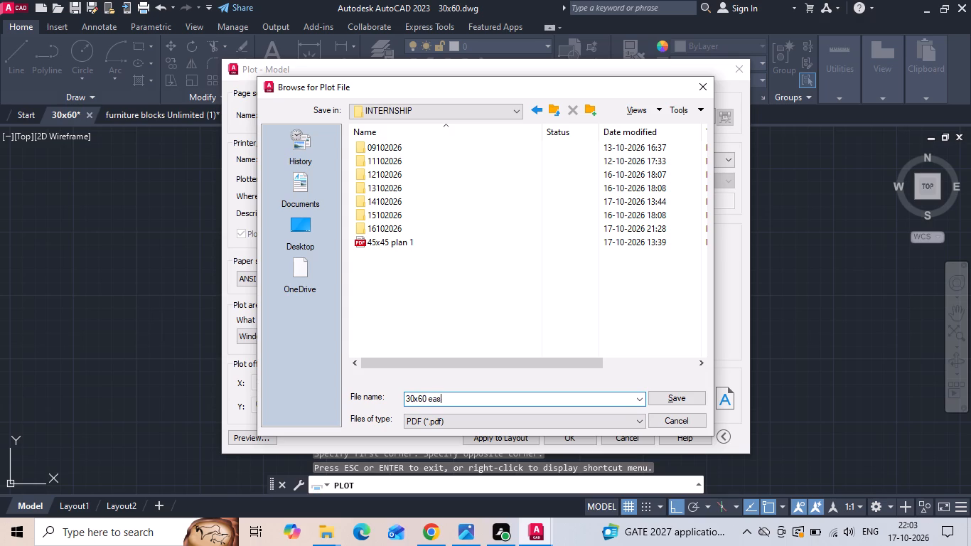
key("BackSpace")
key("BackSpace")
key("BackSpace")
type("EAS")
type("T FACNING")
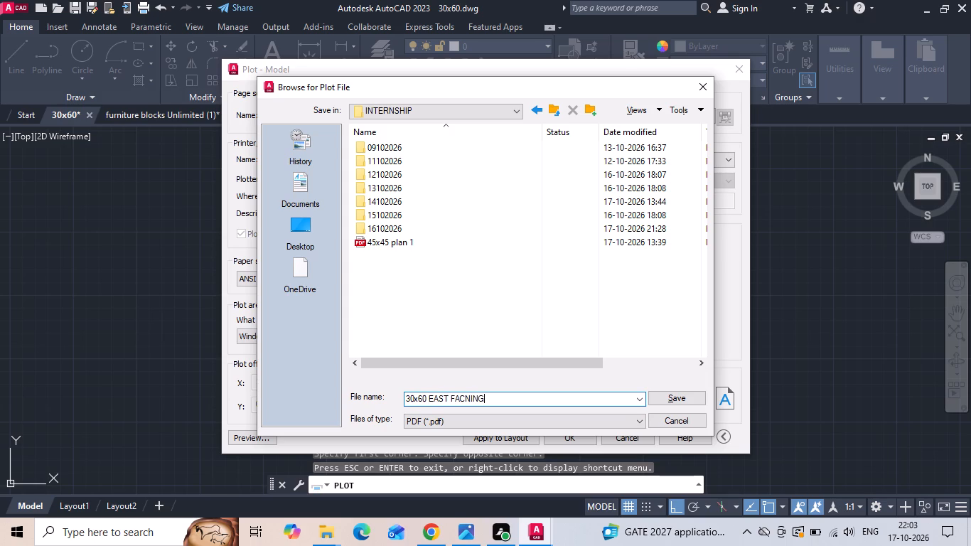
key("BackSpace")
key("BackSpace")
key("BackSpace")
key("BackSpace")
key("BackSpace")
key("BackSpace")
key("BackSpace")
type("FAC")
key("i")
type("NG")
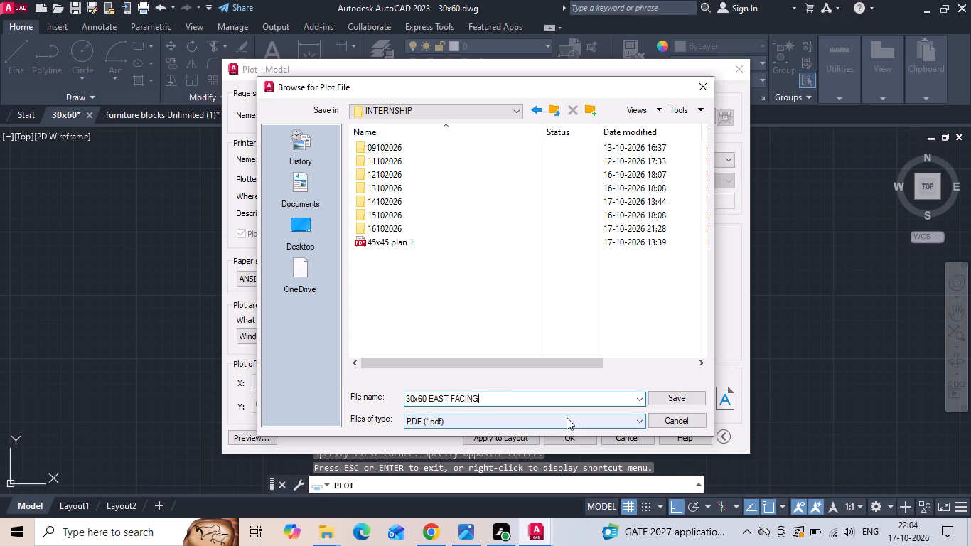
left_click(662, 400)
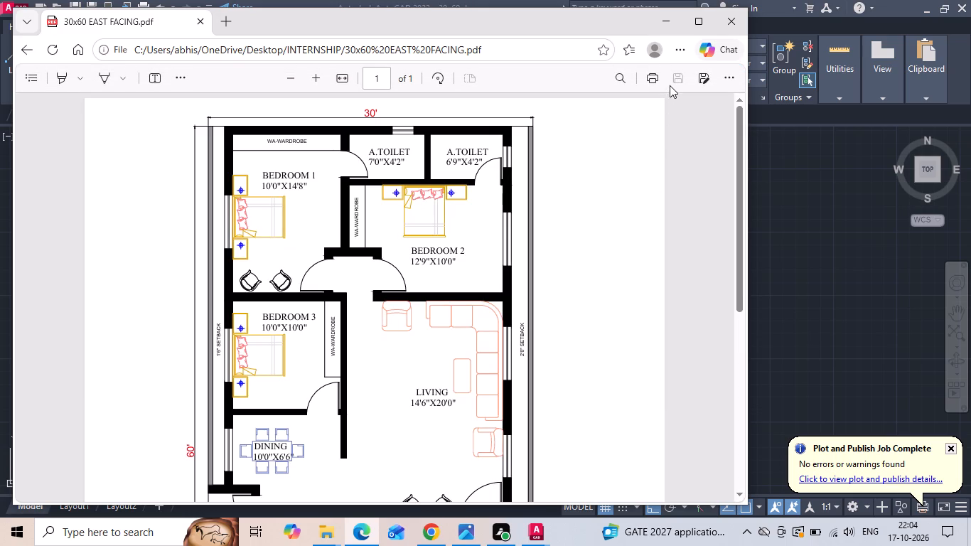
left_click(736, 22)
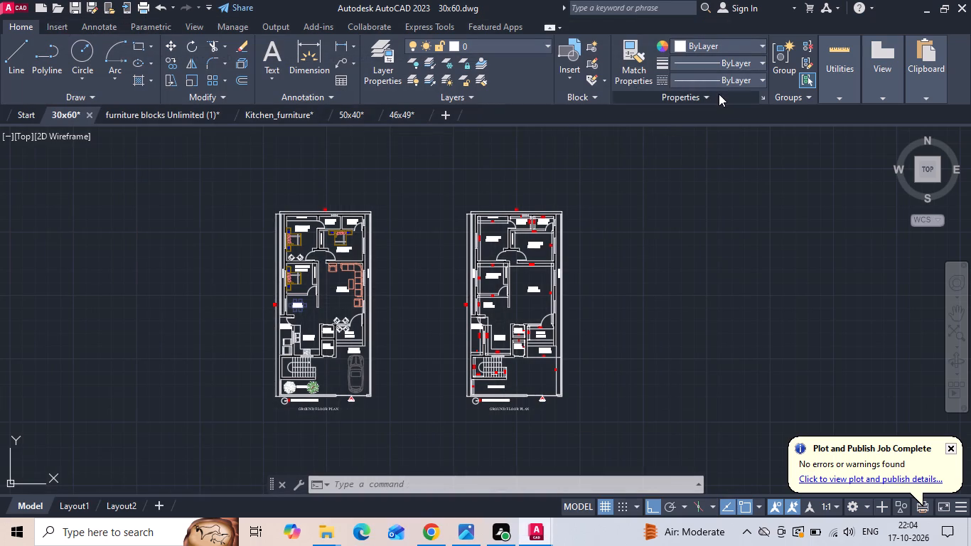
Save the 30x60 drawing.
key("ctrl+s")
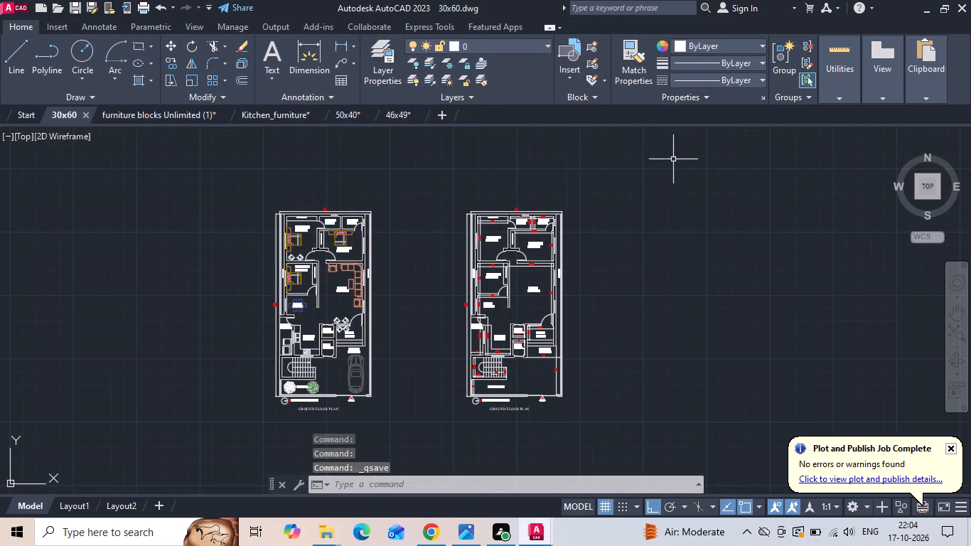
Turn off log file recording with LOGFILEOFF and save the 30x60 drawing again.
type("LOG")
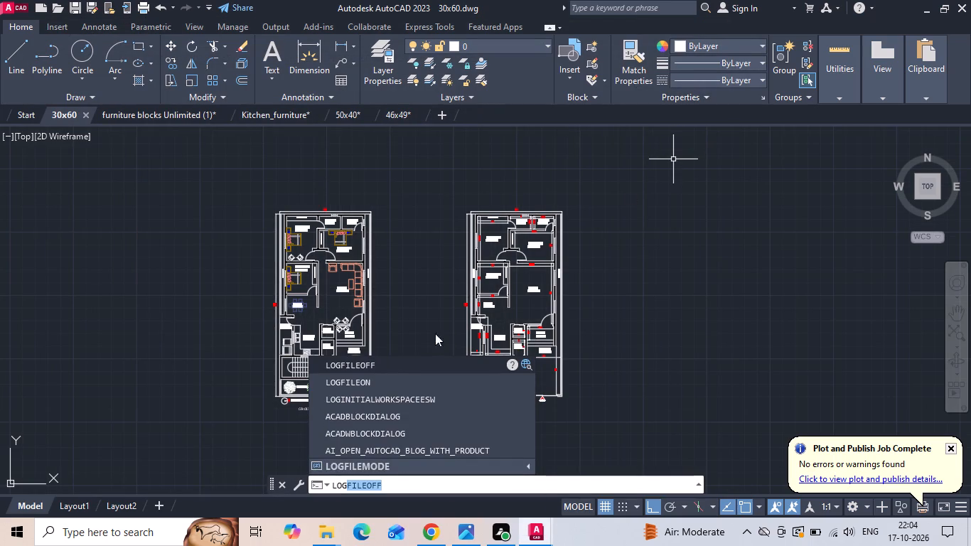
left_click(372, 368)
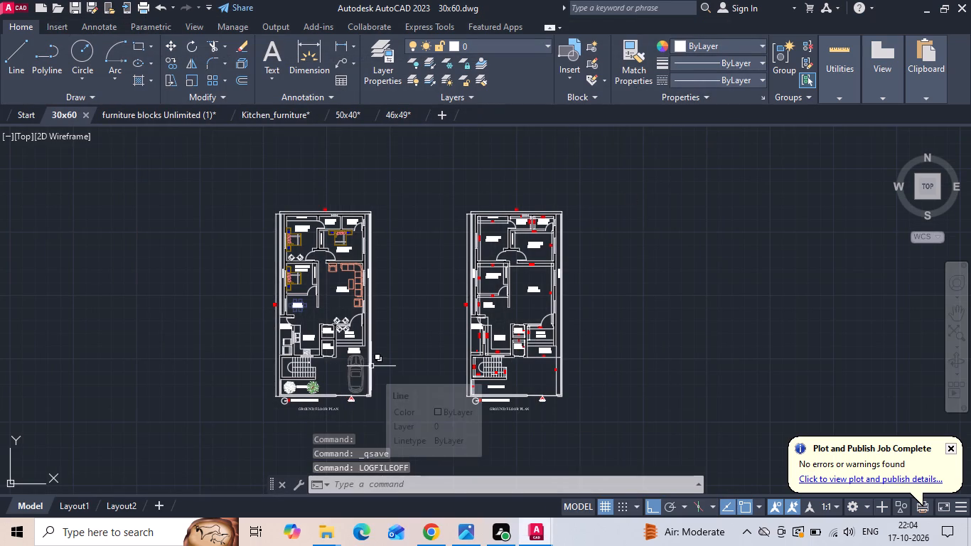
key("ctrl+s")
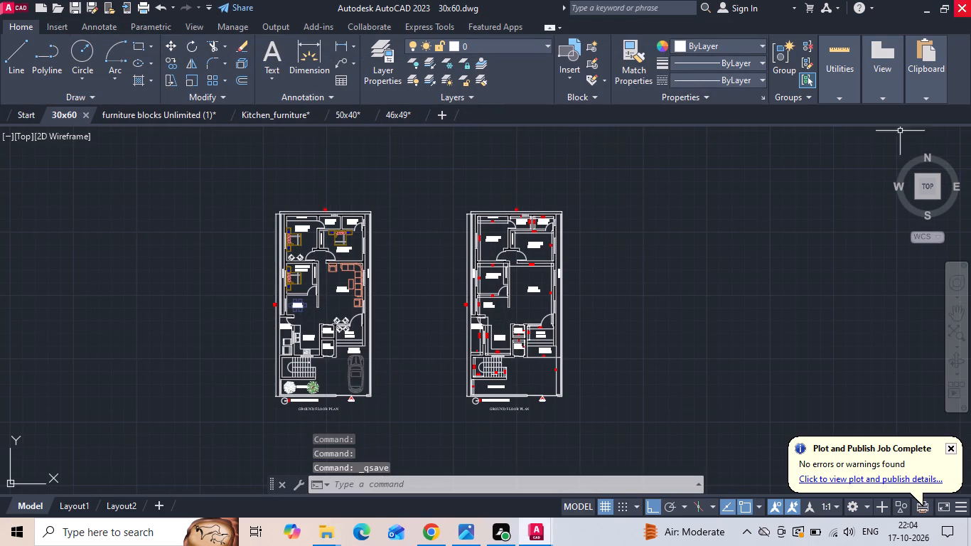
Exit AutoCAD, saving the changes in the remaining open drawings, including furniture blocks Unlimited (1), Kitchen_furniture and 50x40.
left_click(970, 0)
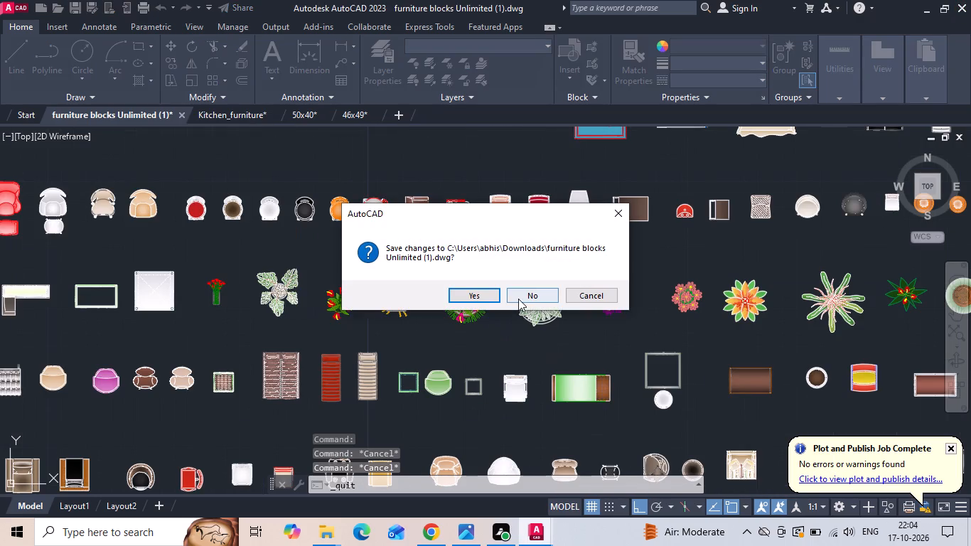
left_click(489, 297)
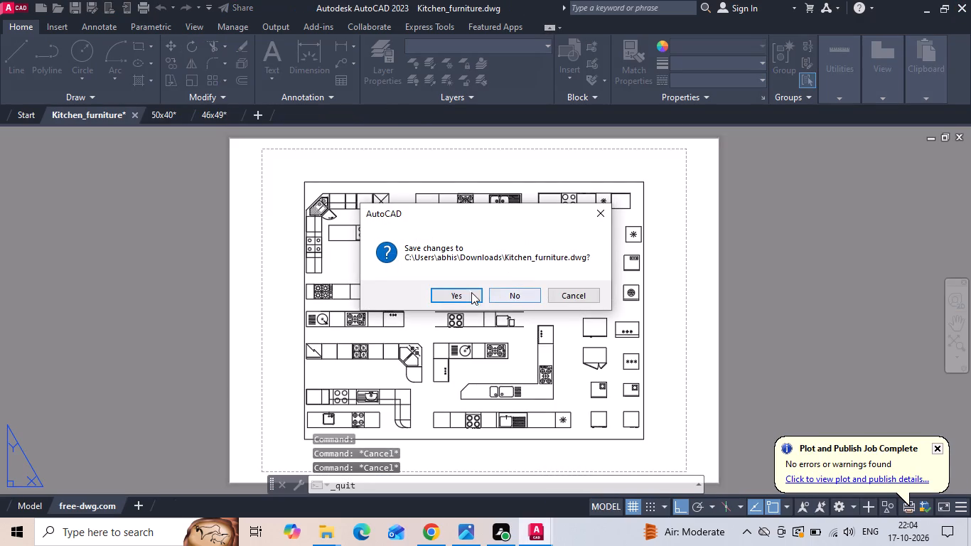
left_click(458, 291)
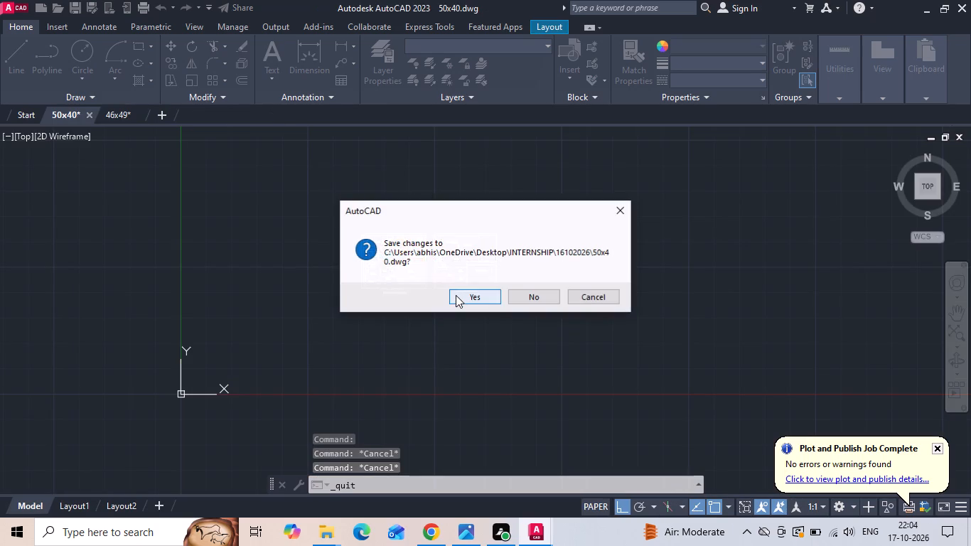
left_click(456, 295)
left_click(456, 295)
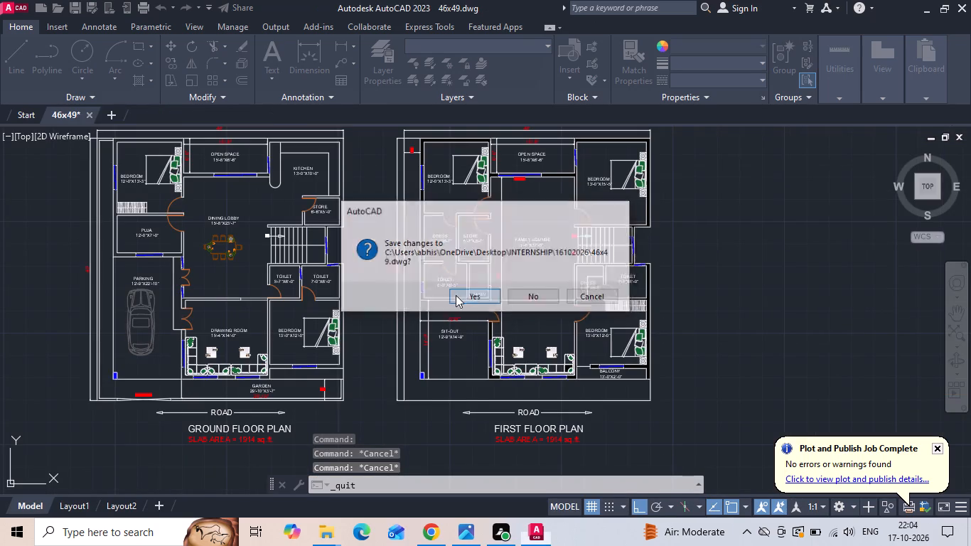